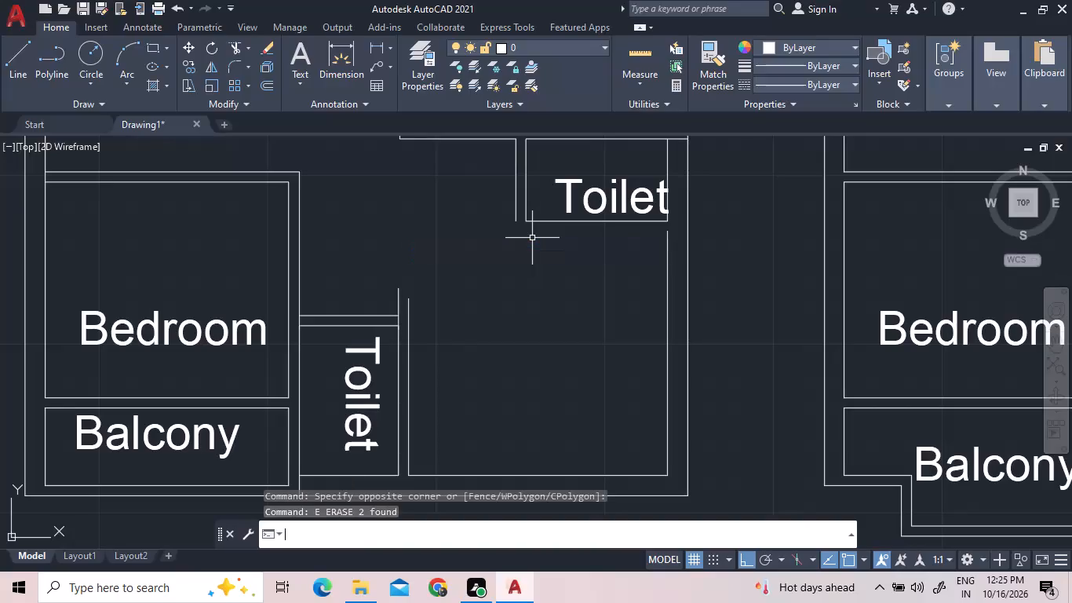
# Set the drawing units' length precision to two decimal places (0.00).
pyautogui.write('un')
pyautogui.press('space')
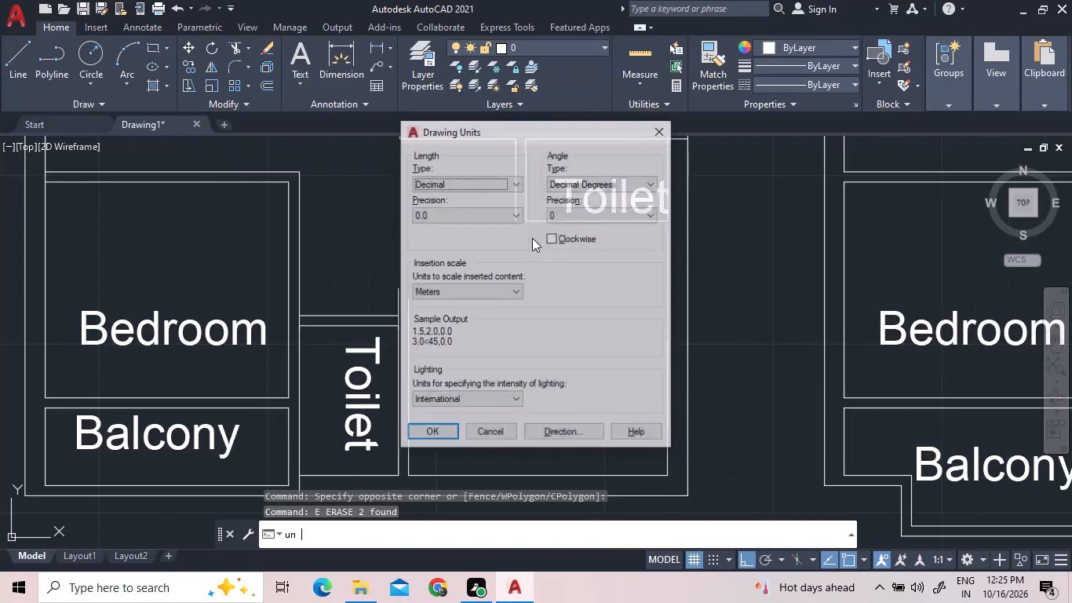
pyautogui.click(440, 218)
pyautogui.click(439, 247)
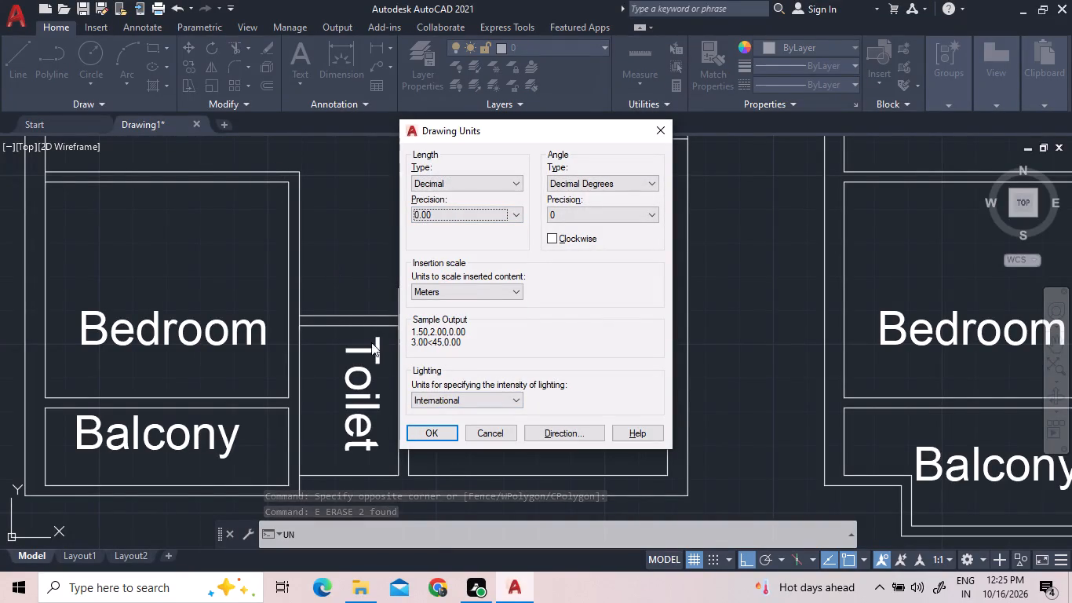
pyautogui.click(436, 433)
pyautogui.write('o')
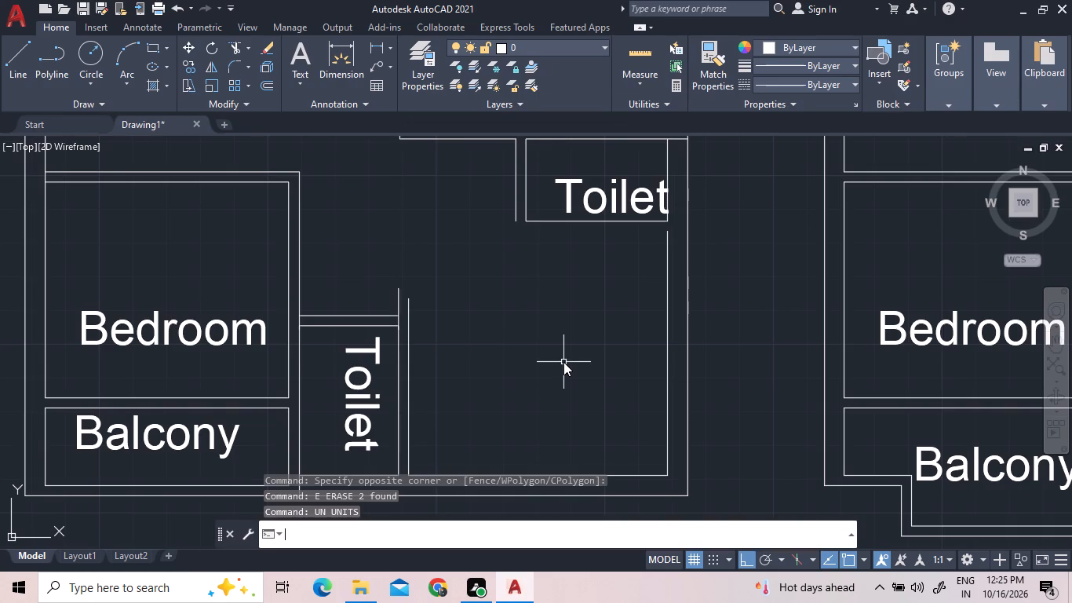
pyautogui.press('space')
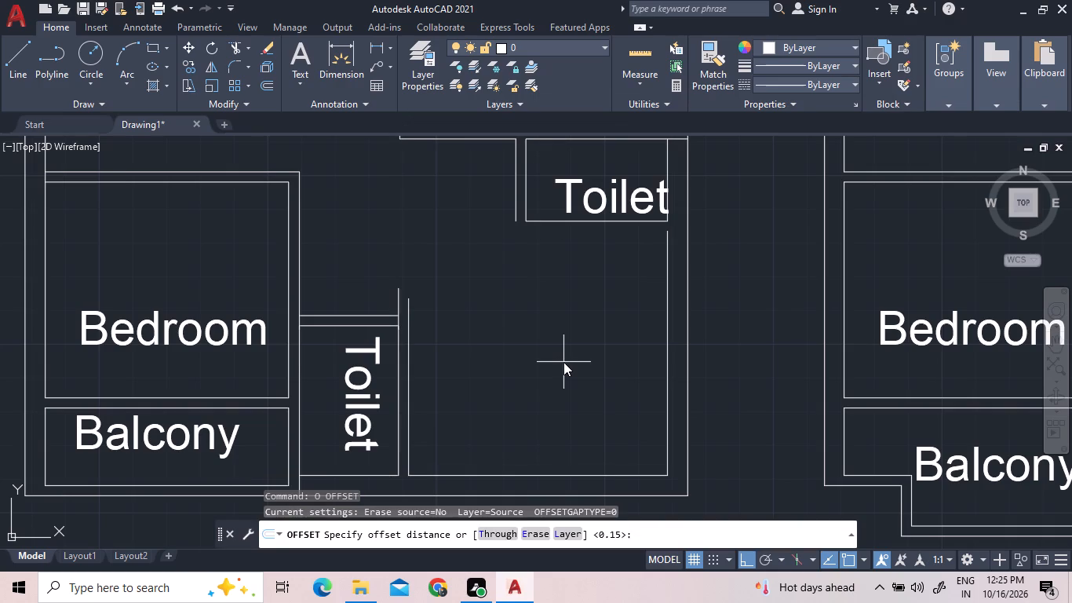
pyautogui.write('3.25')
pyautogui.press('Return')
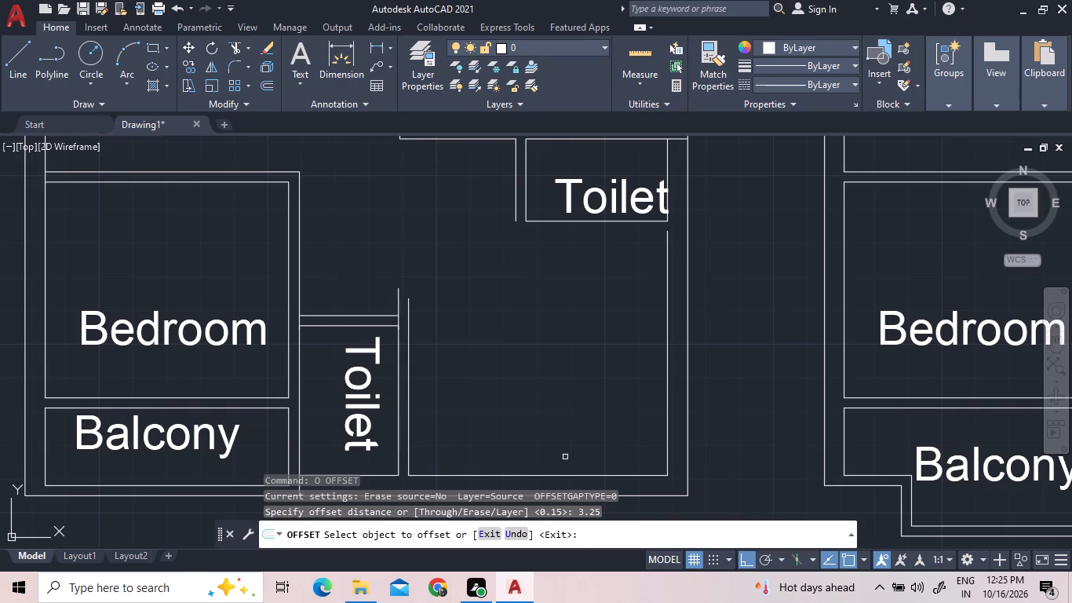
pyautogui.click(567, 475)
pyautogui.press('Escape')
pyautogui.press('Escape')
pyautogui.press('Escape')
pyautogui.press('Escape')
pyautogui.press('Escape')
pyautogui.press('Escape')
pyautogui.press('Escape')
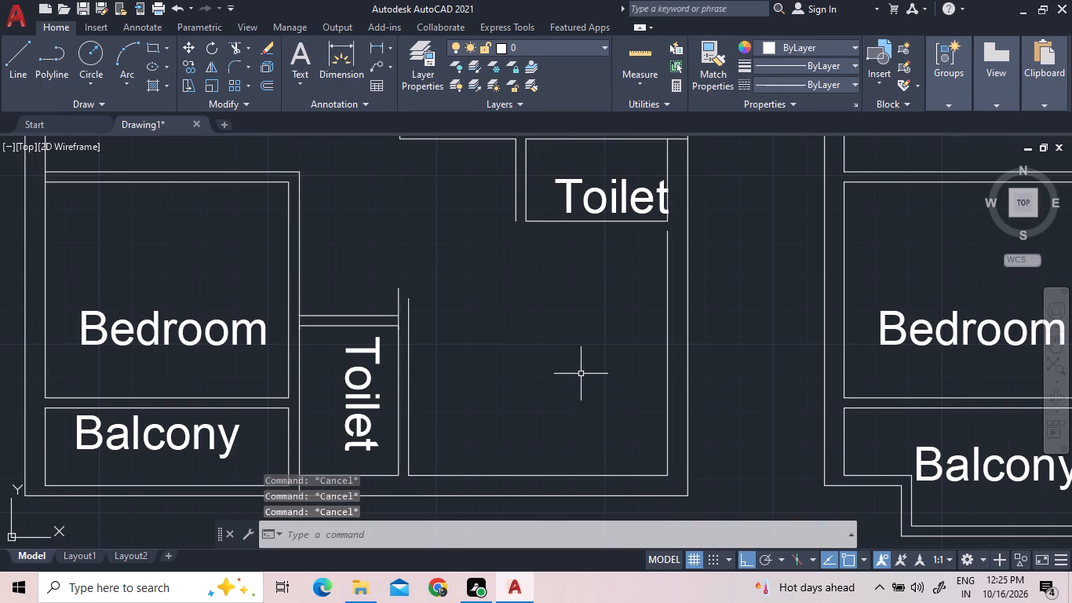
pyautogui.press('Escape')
# Offset the bottom wall line of the lower-left unit's upper toilet by 0.15, toward the unlabelled room below it.
pyautogui.press('o')
pyautogui.press('space')
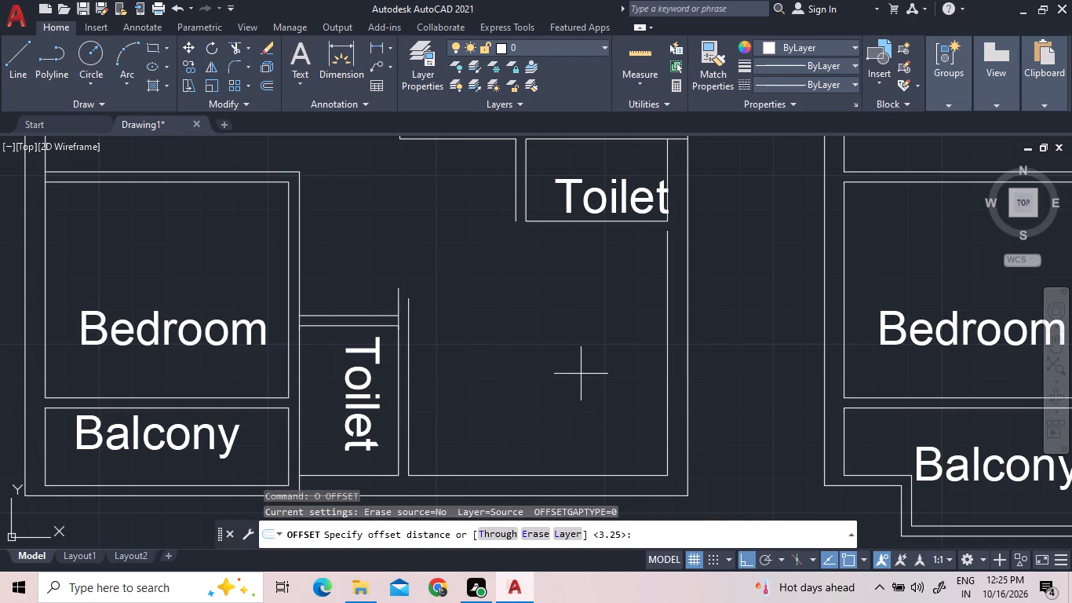
pyautogui.write('0.15')
pyautogui.press('Return')
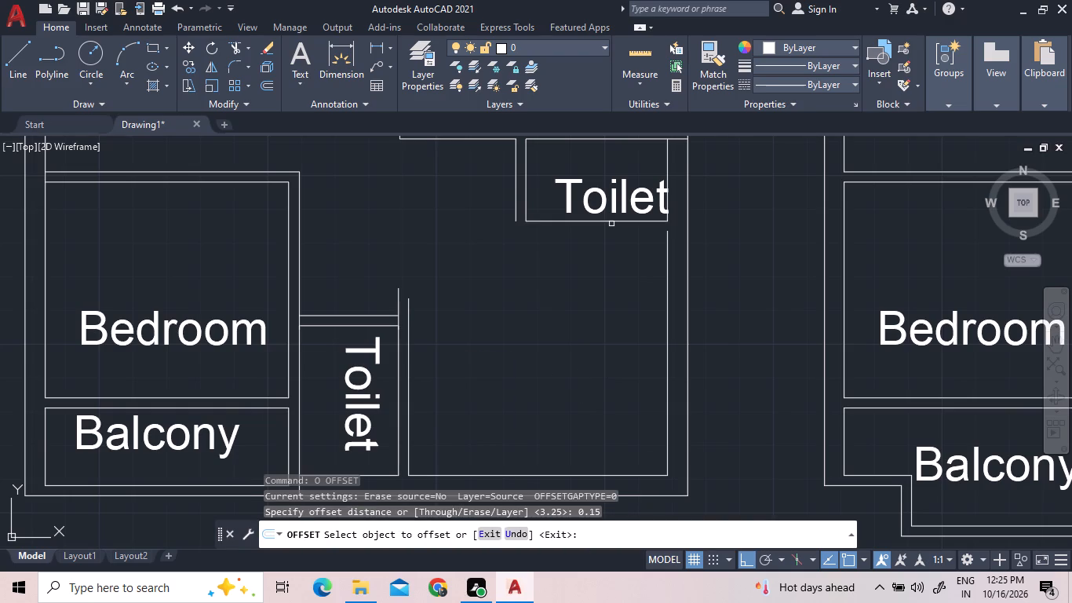
pyautogui.click(611, 220)
pyautogui.click(611, 255)
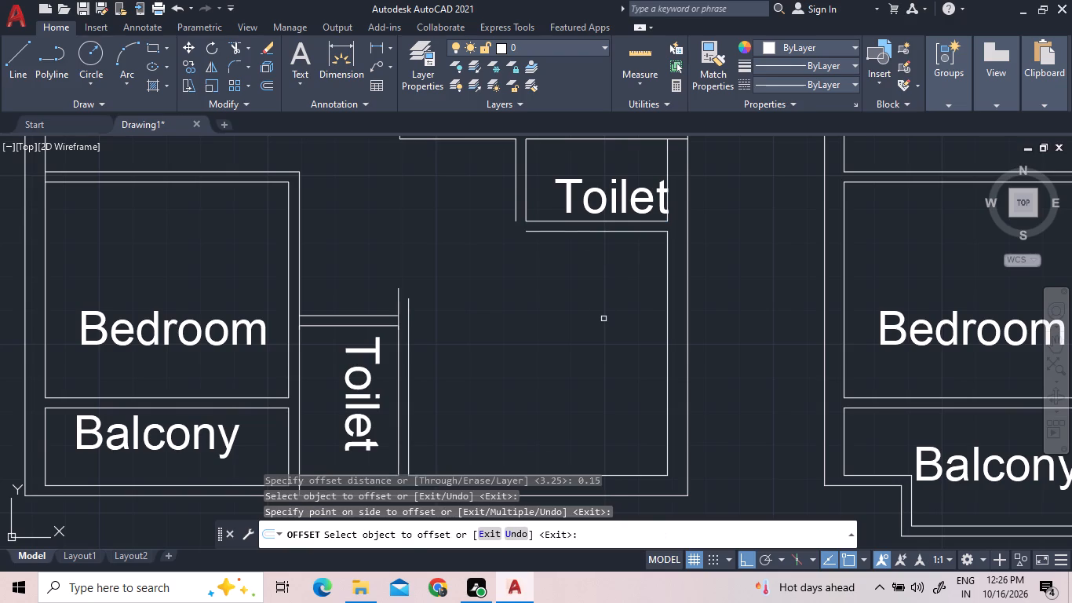
pyautogui.rightClick(603, 320)
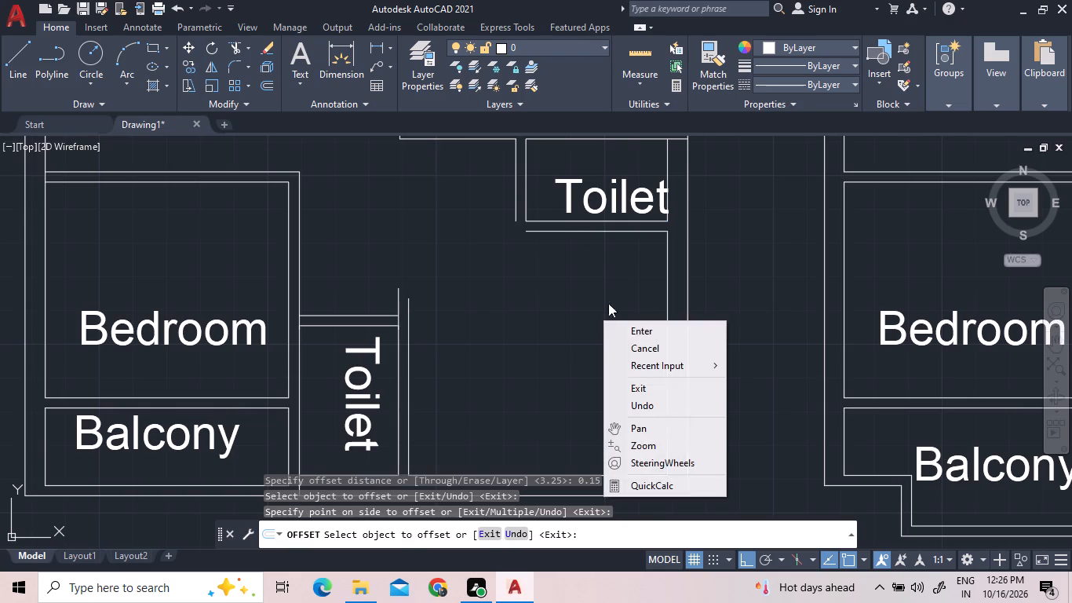
pyautogui.click(623, 324)
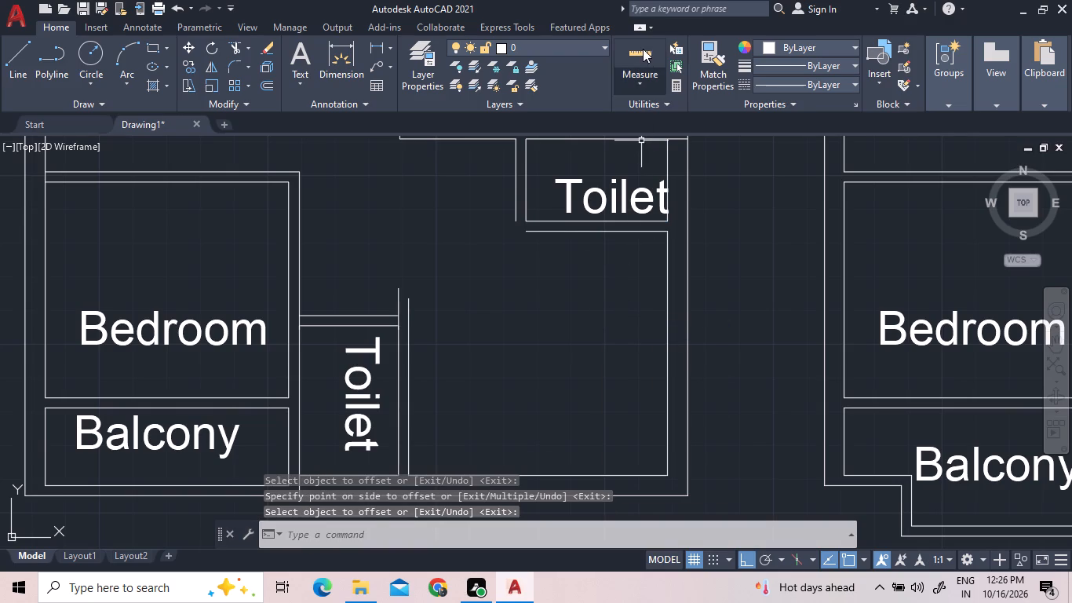
# Measure the new wall's thickness and the width and height of the unlabelled room below the lower-left unit's upper toilet.
pyautogui.click(643, 49)
pyautogui.scroll(4, 611, 226)
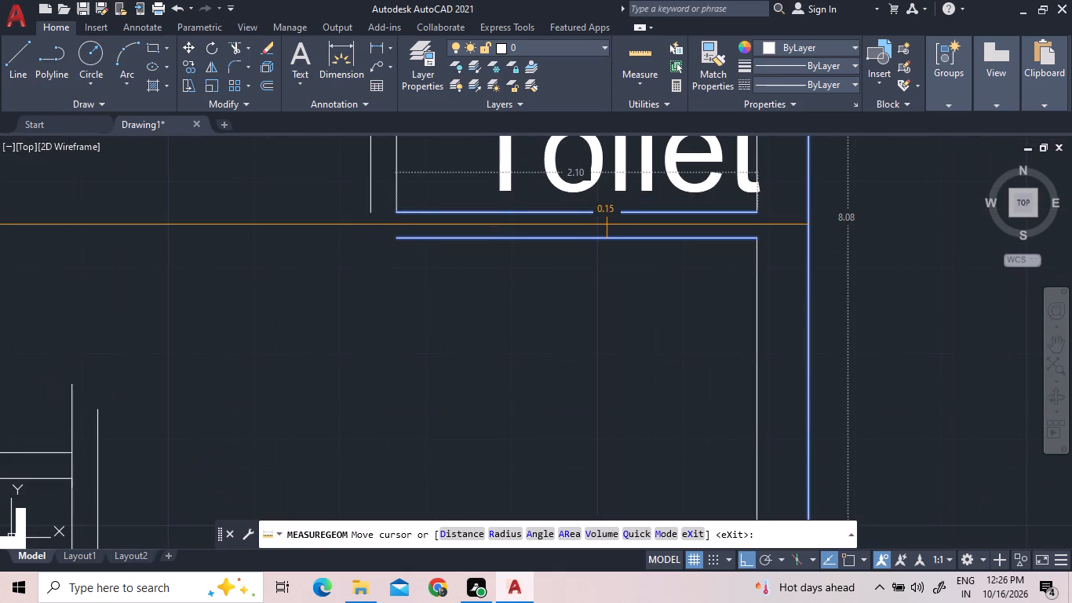
pyautogui.scroll(-2, 593, 294)
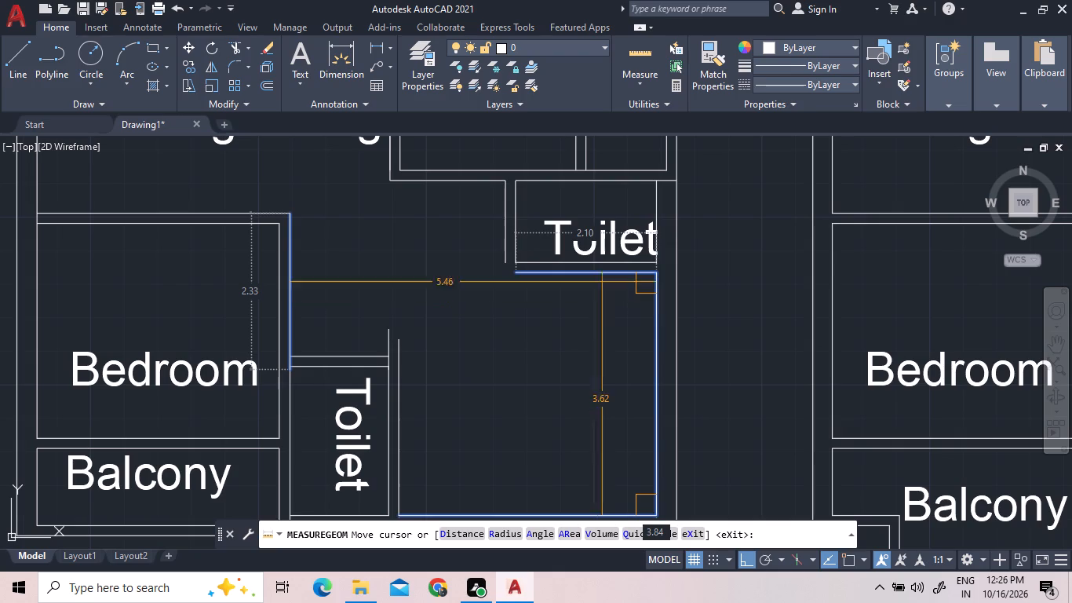
pyautogui.scroll(-2, 607, 265)
pyautogui.moveTo(607, 265); pyautogui.dragTo(594, 301, button='middle')
pyautogui.scroll(1, 603, 228)
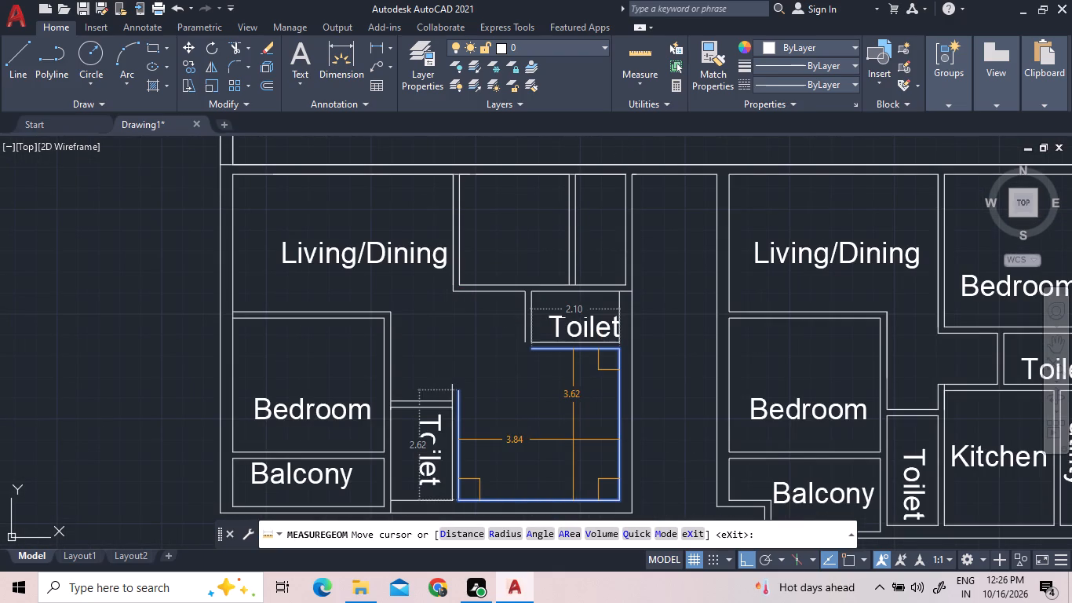
pyautogui.scroll(1, 479, 316)
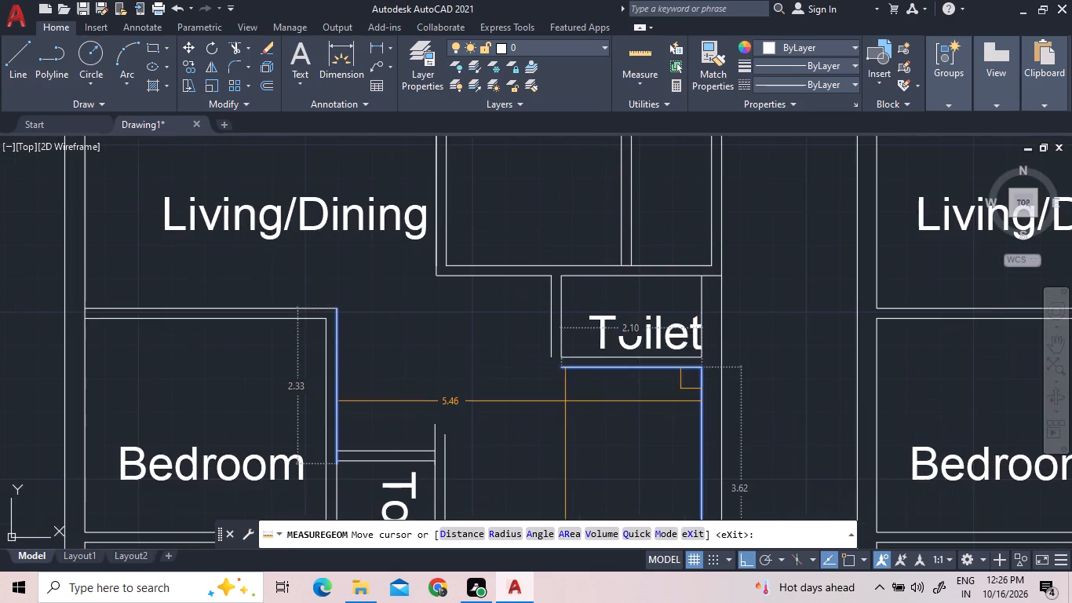
pyautogui.scroll(-3, 565, 400)
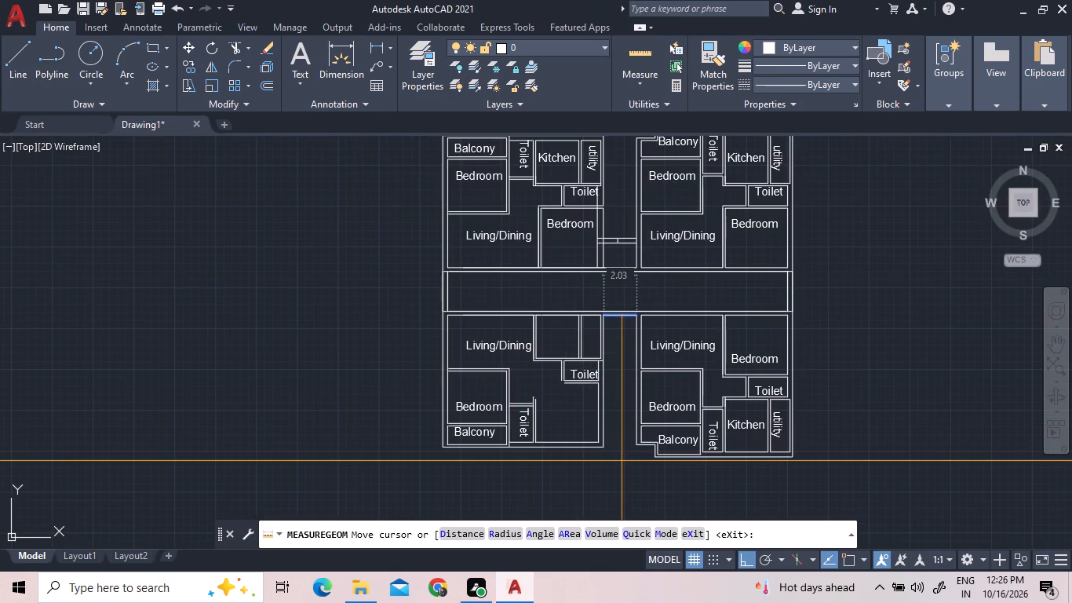
pyautogui.scroll(2, 585, 431)
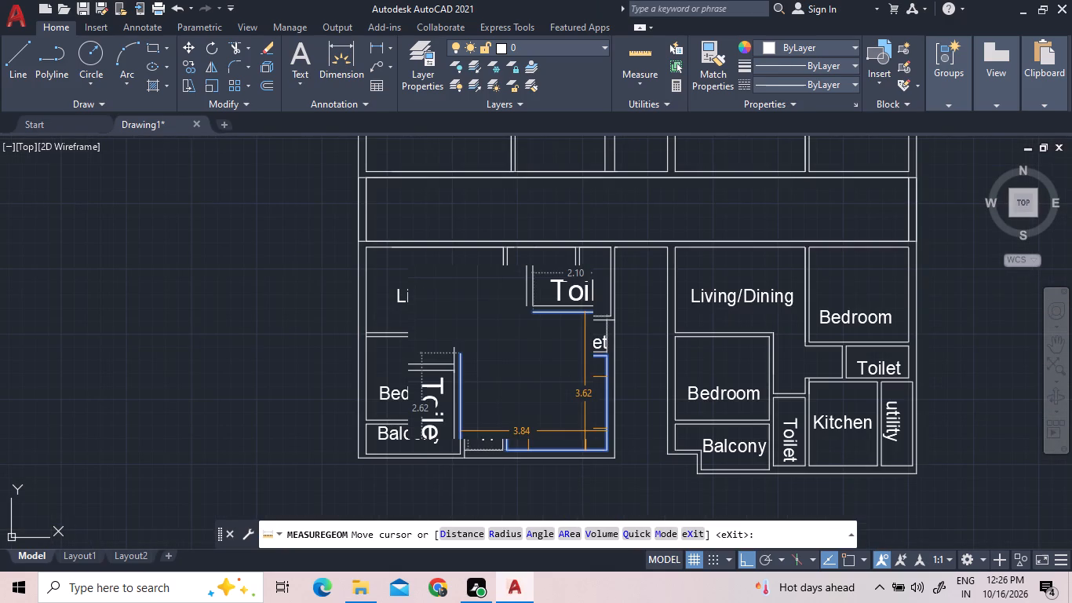
pyautogui.rightClick(585, 431)
pyautogui.click(639, 135)
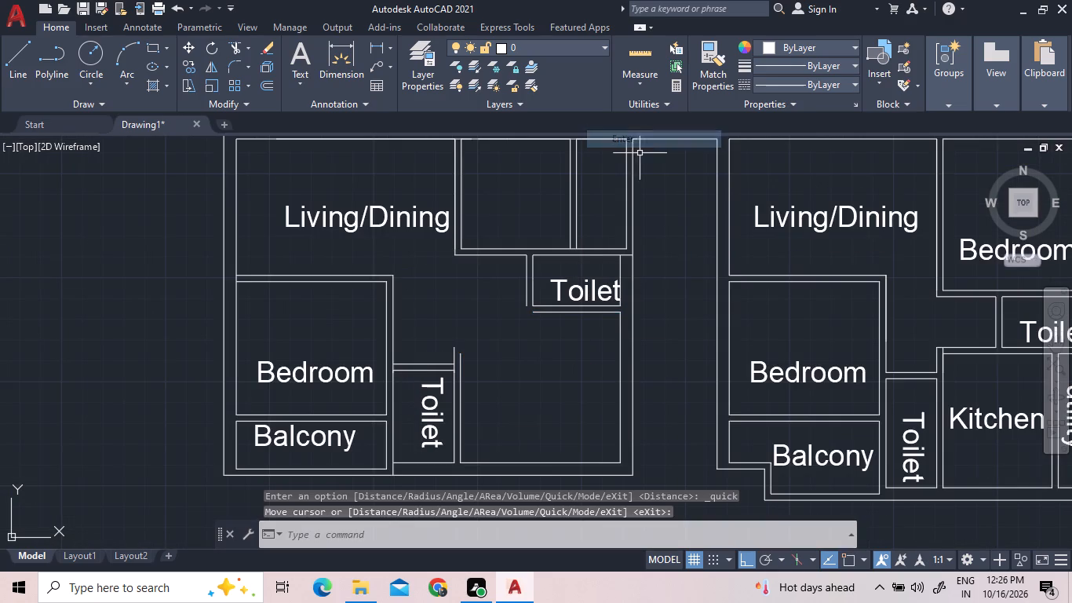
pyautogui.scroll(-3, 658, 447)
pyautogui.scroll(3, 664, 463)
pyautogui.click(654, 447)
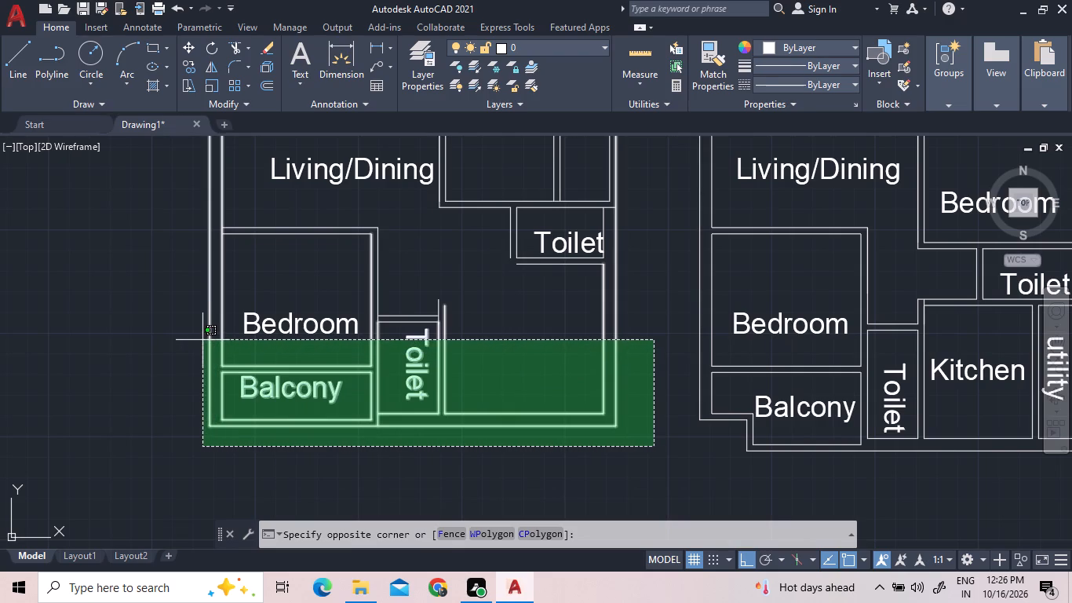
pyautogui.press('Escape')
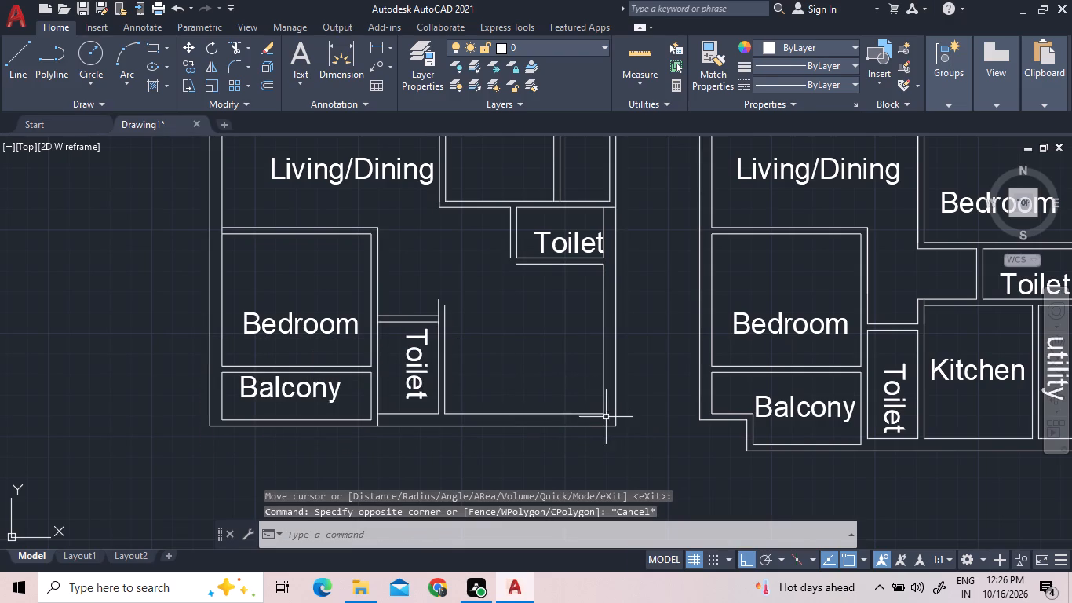
# Move the lower-left unit's inner bedroom, balcony, lower toilet and unlabelled room wall lines, with their labels, straight up by 0.3.
pyautogui.click(609, 420)
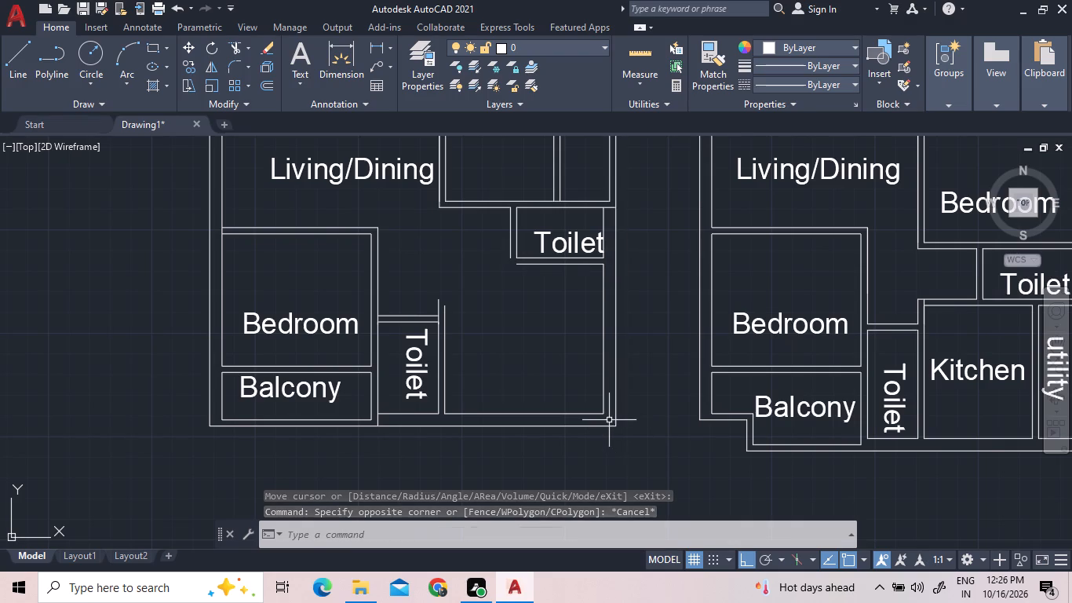
pyautogui.click(218, 330)
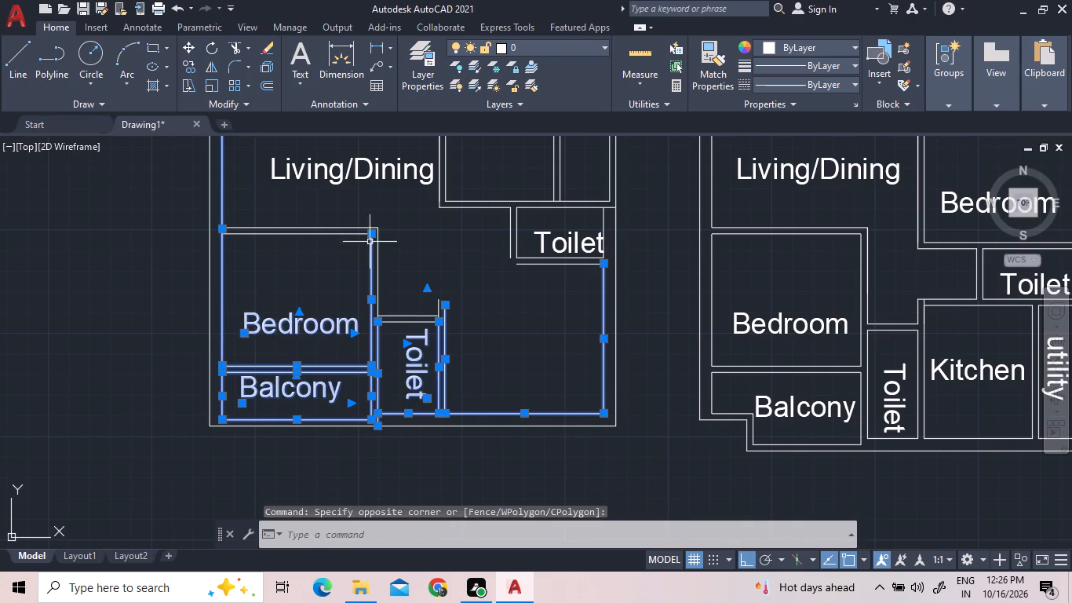
pyautogui.click(379, 262)
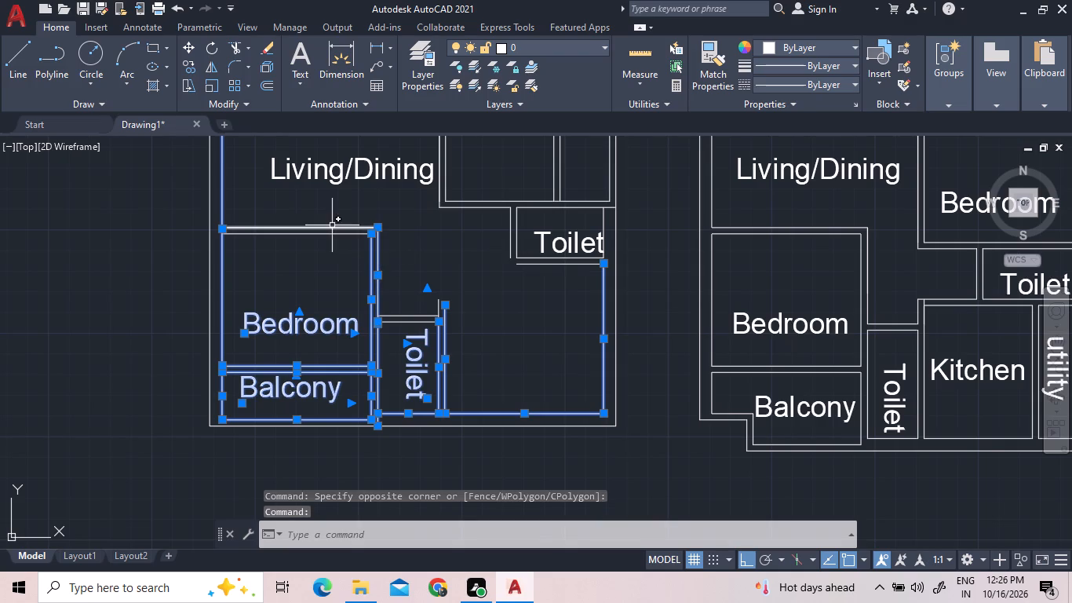
pyautogui.click(332, 225)
pyautogui.click(328, 236)
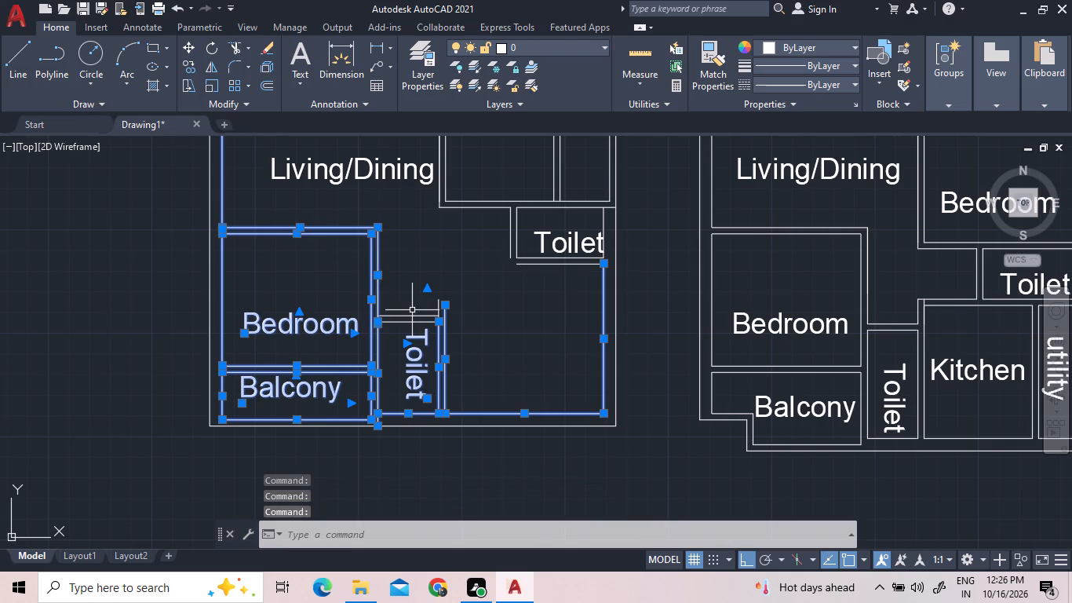
pyautogui.click(412, 316)
pyautogui.click(411, 322)
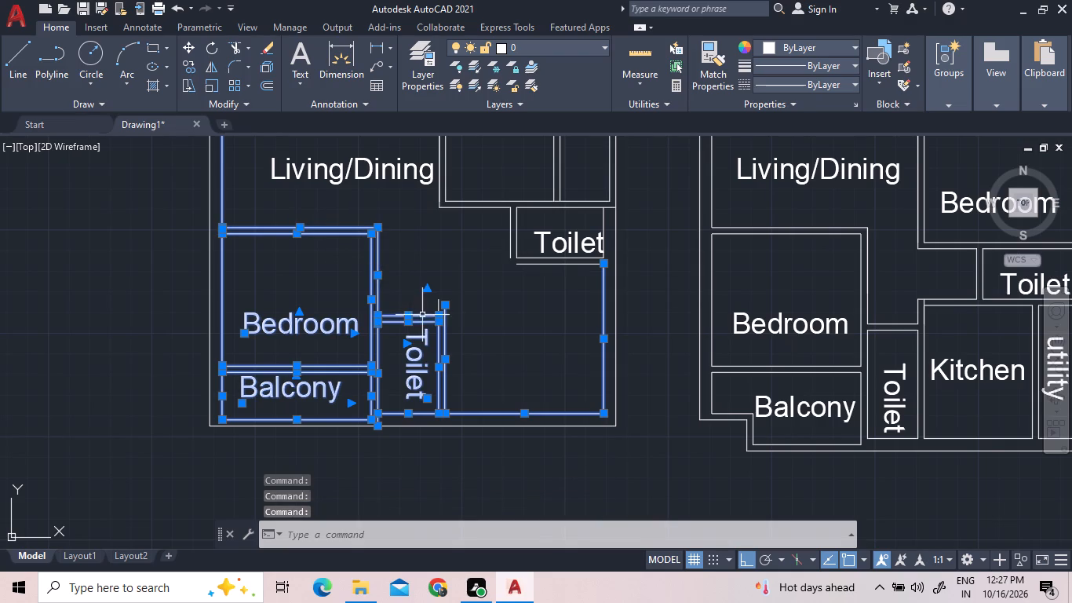
pyautogui.click(439, 307)
pyautogui.rightClick(498, 352)
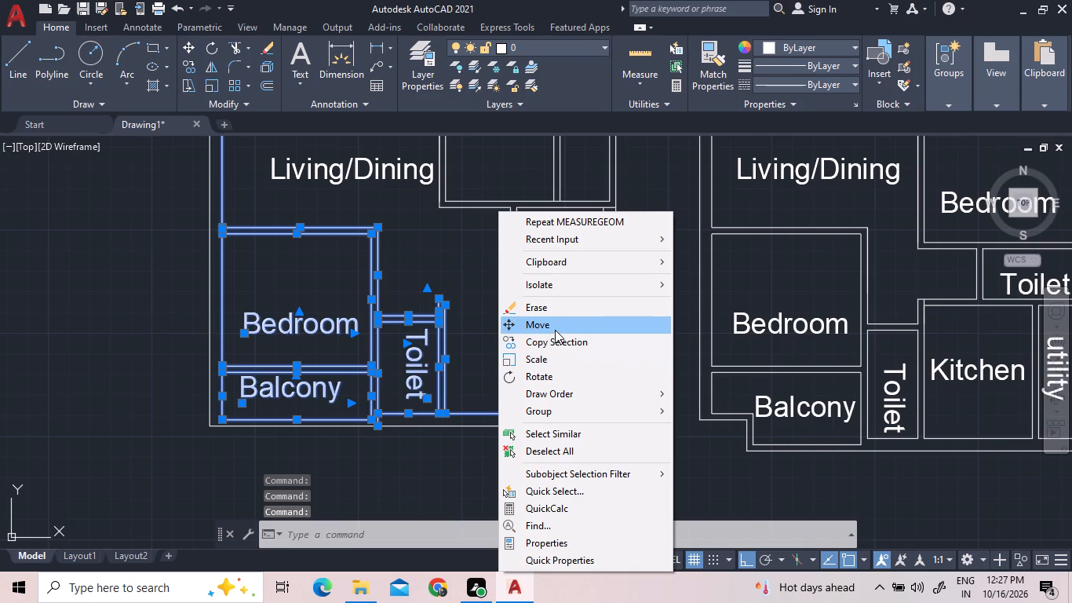
pyautogui.click(555, 330)
pyautogui.click(607, 414)
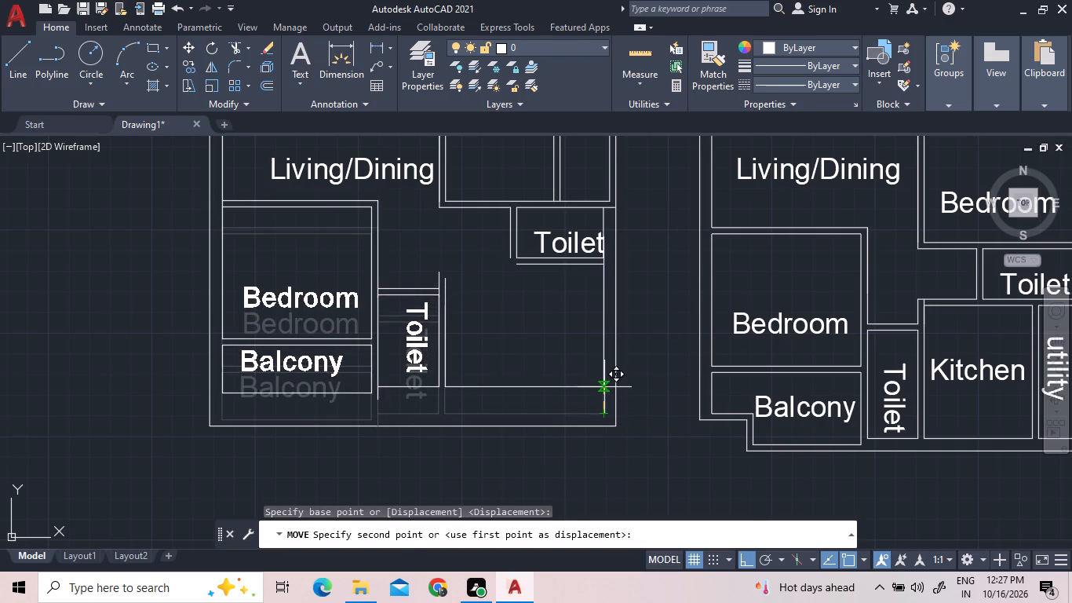
pyautogui.write('0.3')
pyautogui.press('Return')
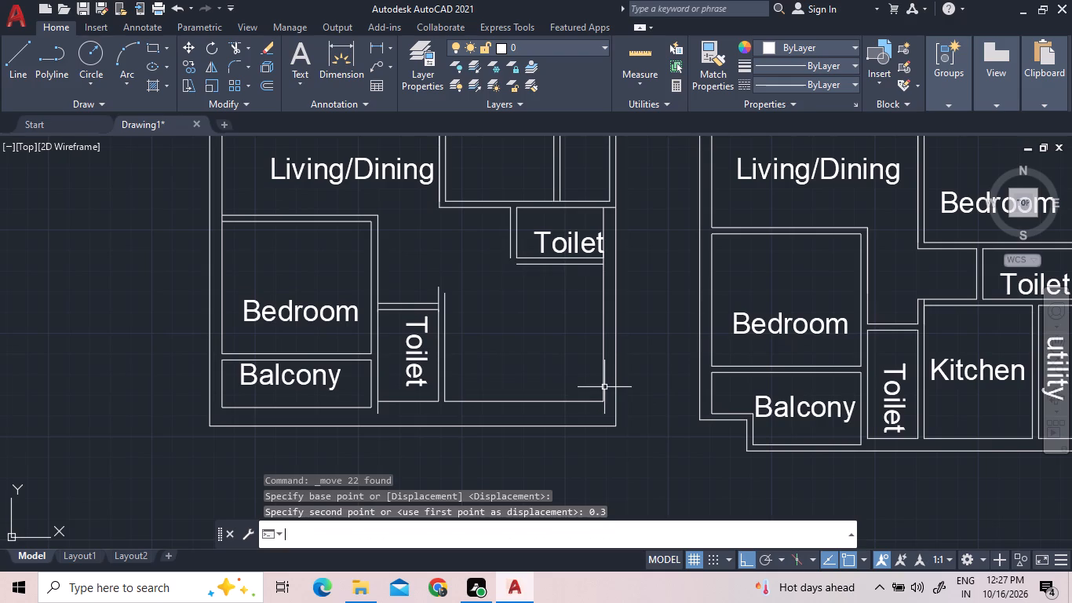
# Measure the width and height of the unlabelled room beside the moved toilet.
pyautogui.click(630, 63)
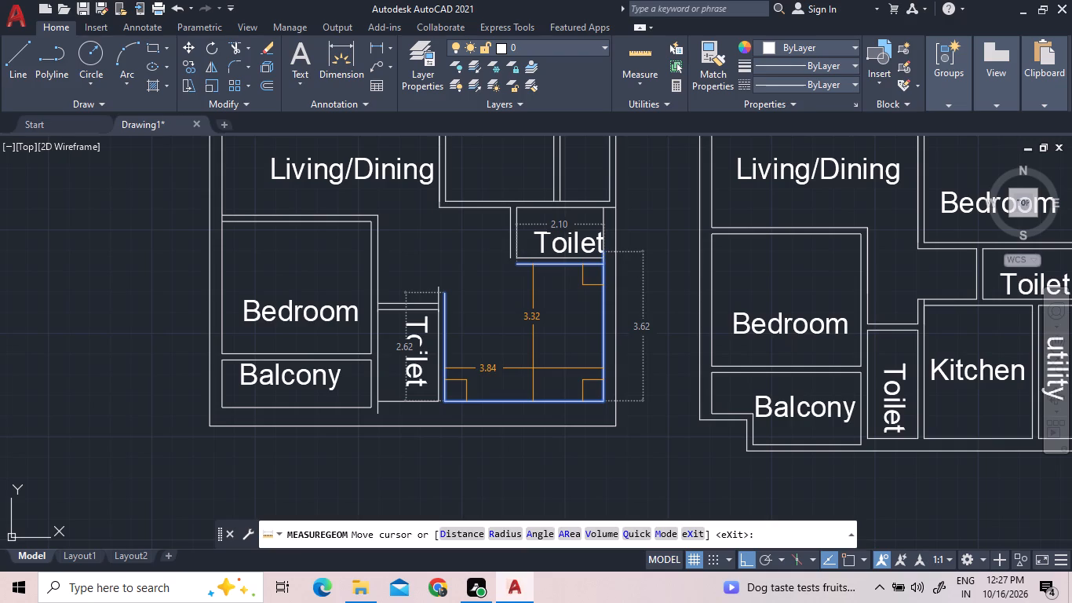
pyautogui.press('Escape')
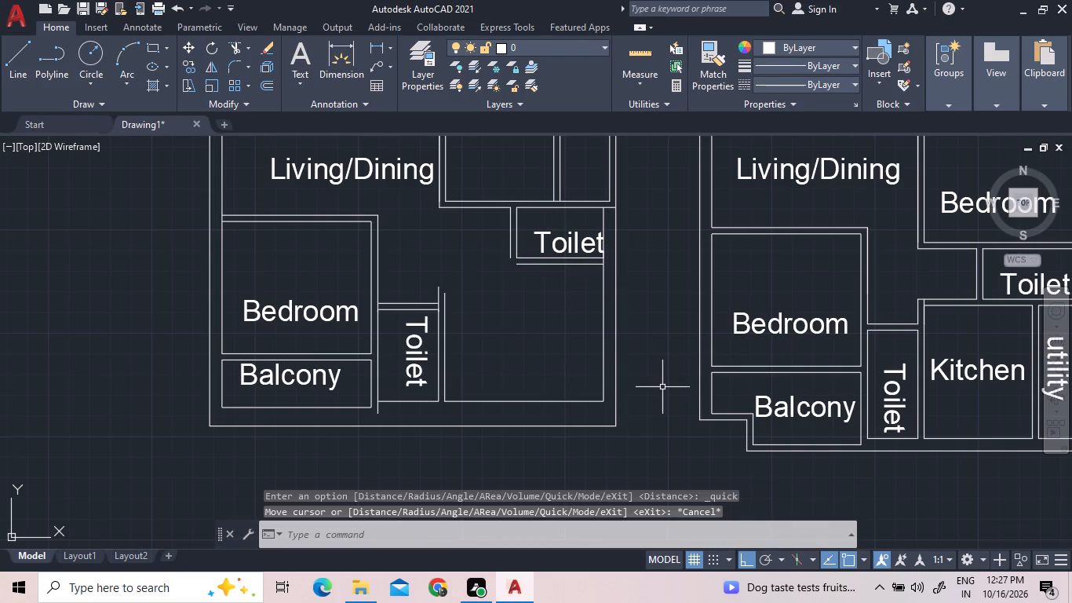
# Move the lower-left unit's inner bedroom, balcony, lower toilet and unlabelled room wall lines, with the Balcony and lower Toilet labels, straight up by 0.1.
pyautogui.click(611, 406)
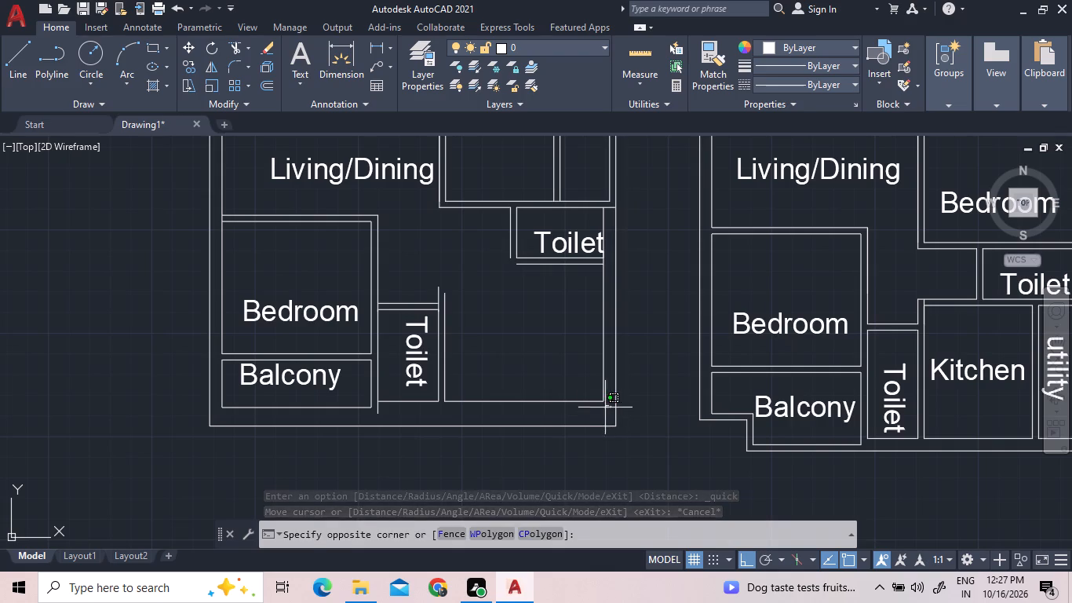
pyautogui.click(218, 324)
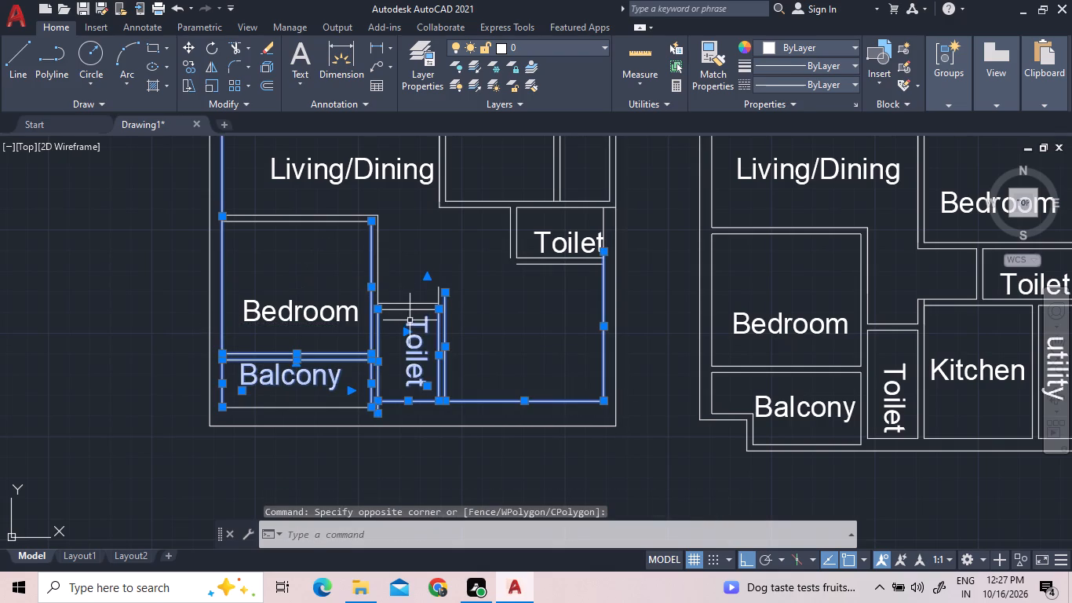
pyautogui.click(408, 316)
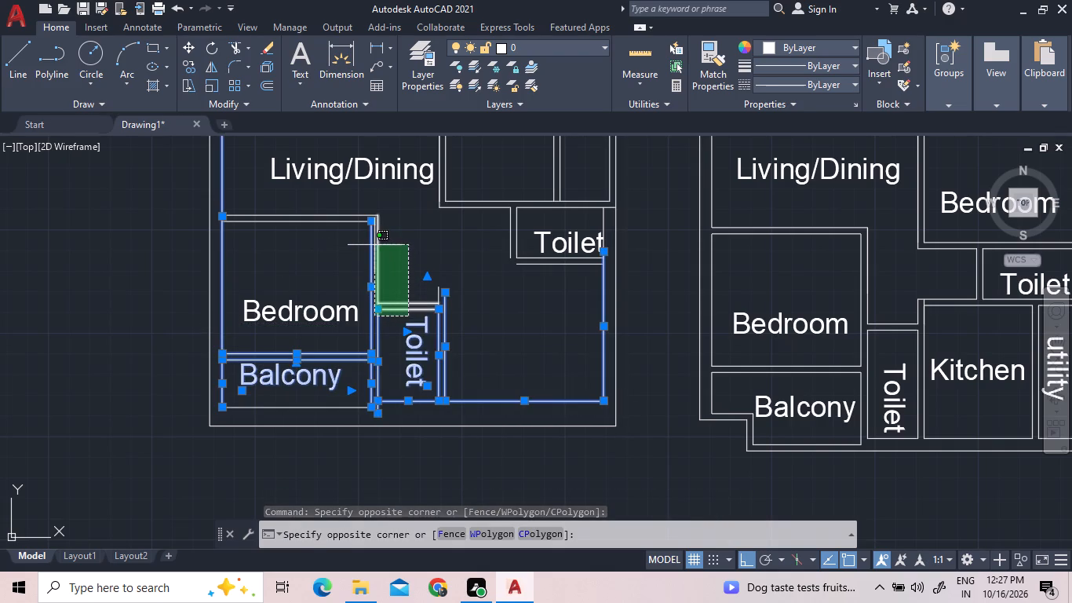
pyautogui.click(374, 245)
pyautogui.click(438, 291)
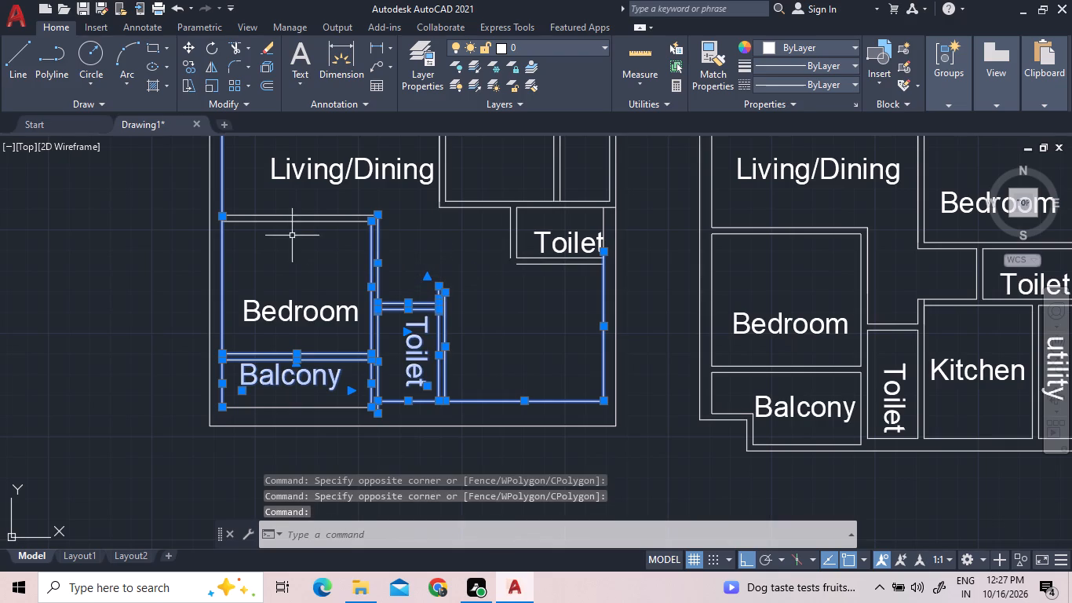
pyautogui.click(288, 236)
pyautogui.click(238, 192)
pyautogui.rightClick(519, 369)
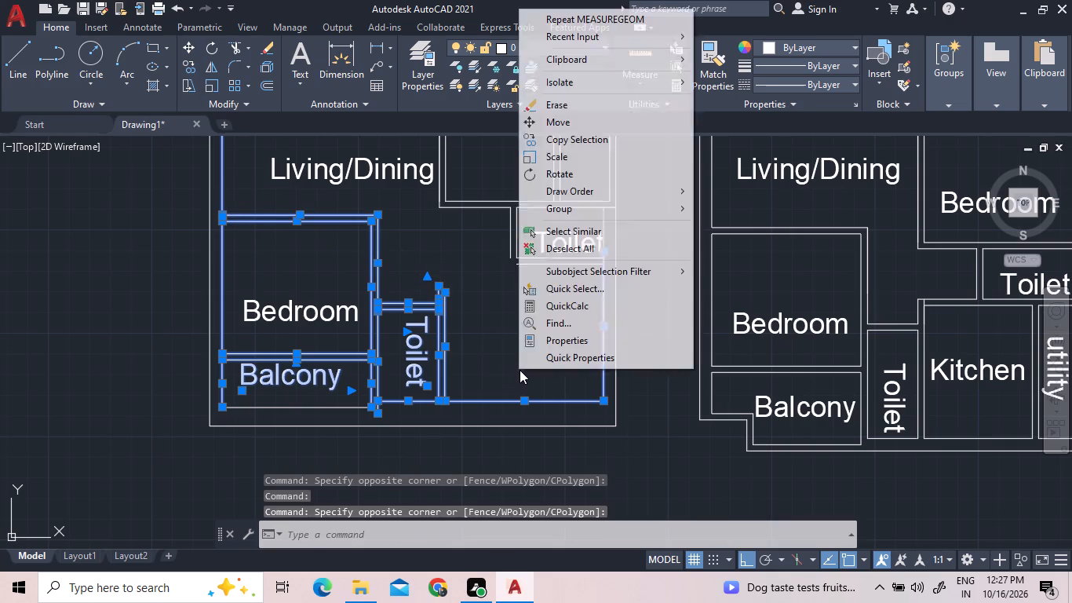
pyautogui.click(599, 126)
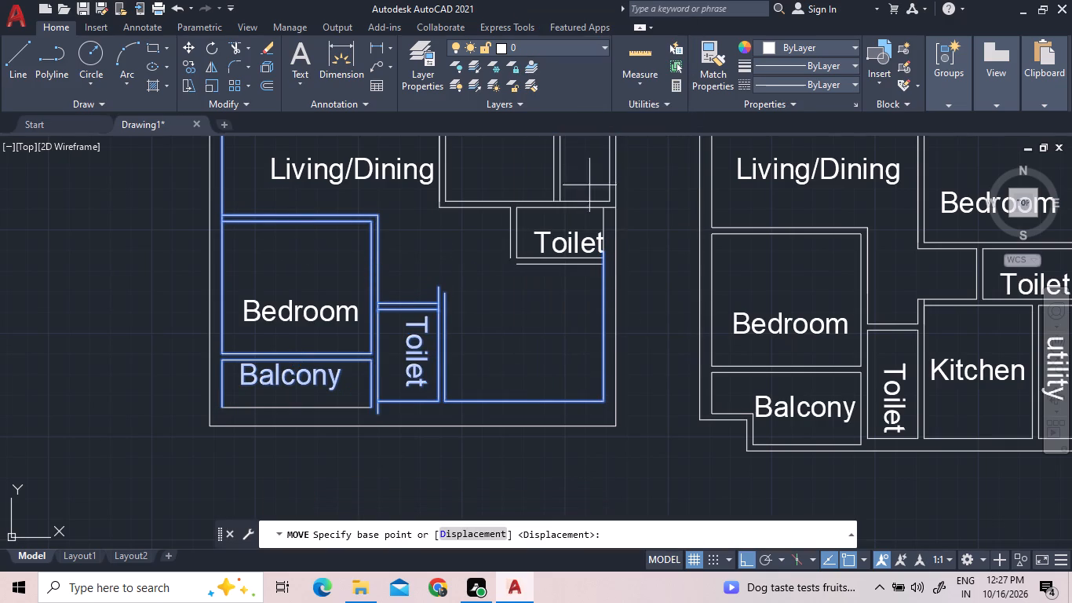
pyautogui.click(605, 397)
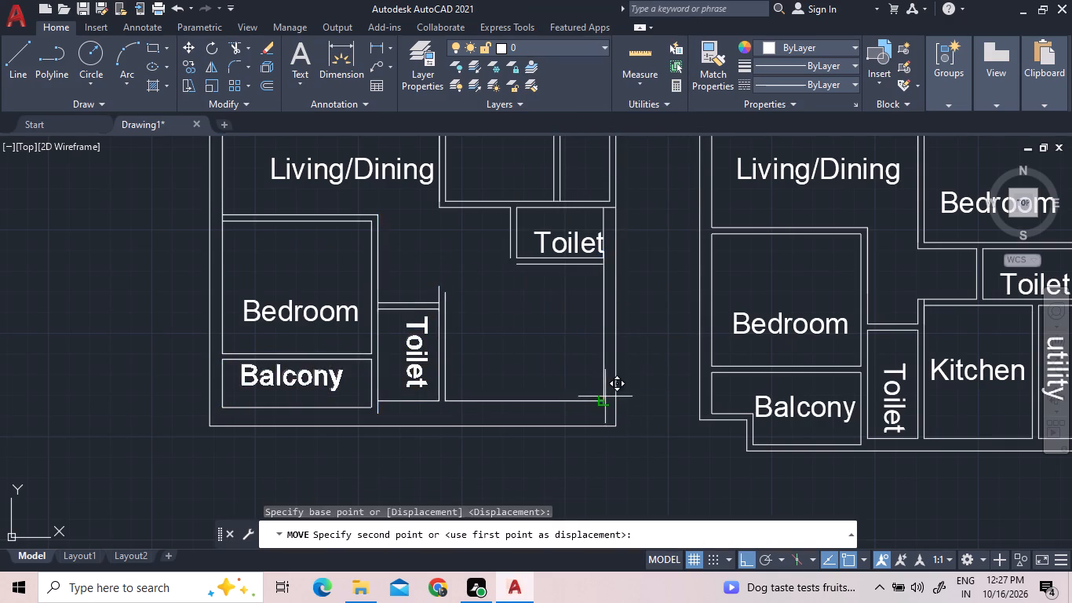
pyautogui.write('0.1')
pyautogui.press('Return')
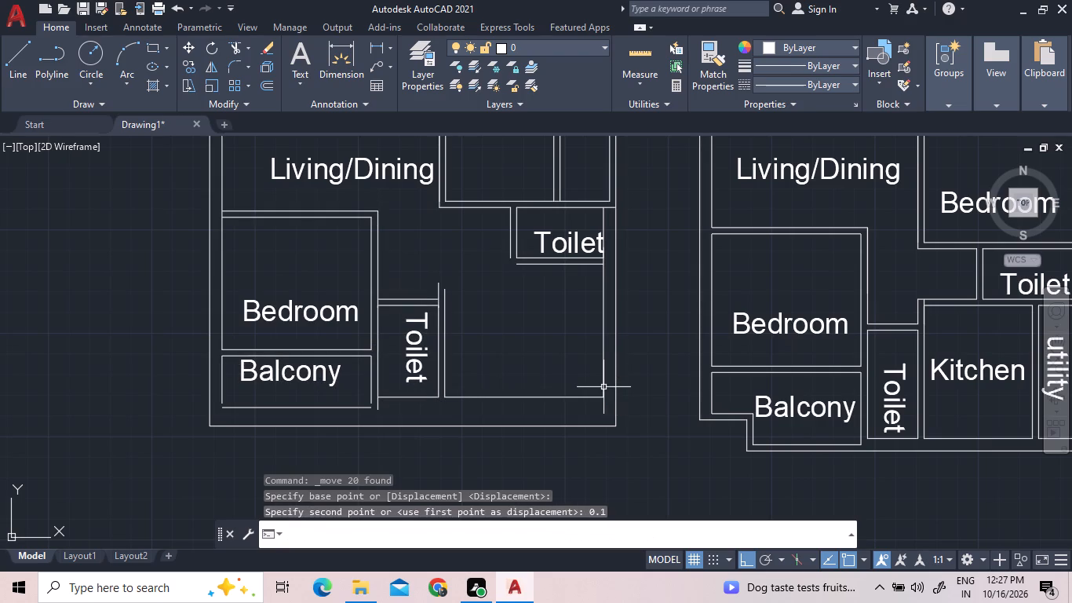
# Measure the width and height of the unlabelled room below the lower-left unit's upper toilet.
pyautogui.click(631, 60)
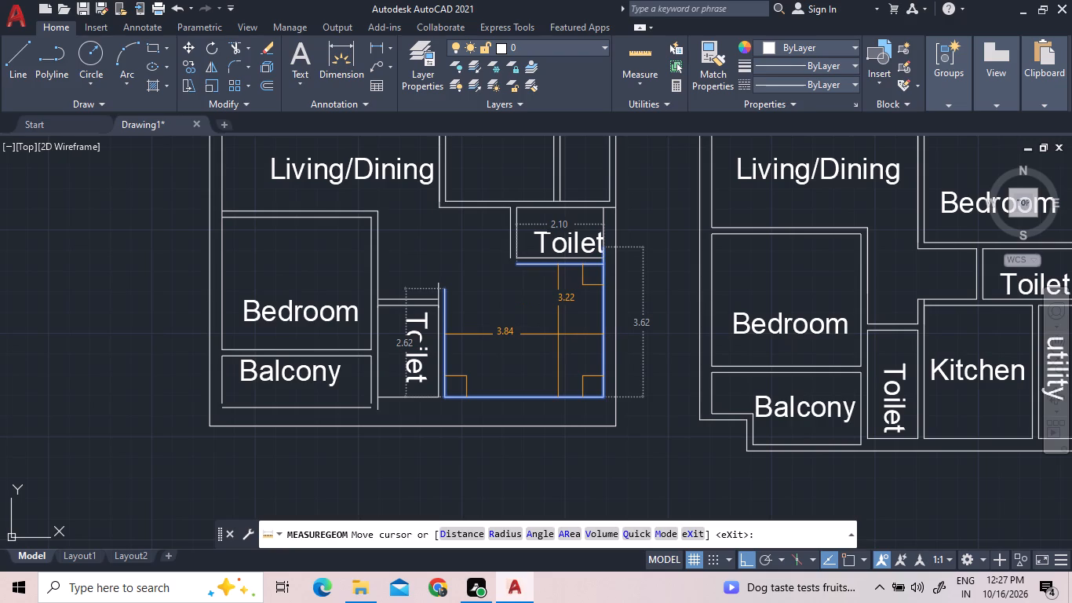
pyautogui.press('Escape')
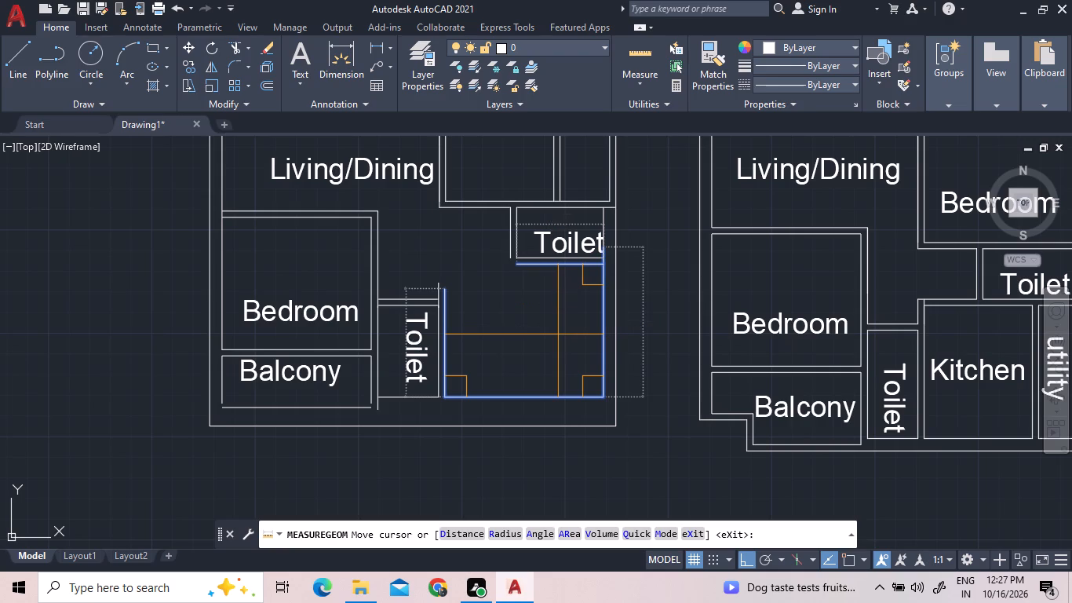
# Move the lower-left unit's lower toilet top, bottom and shared wall lines, with its label, 0.1 toward the unlabelled room.
pyautogui.scroll(-3, 555, 338)
pyautogui.scroll(3, 518, 280)
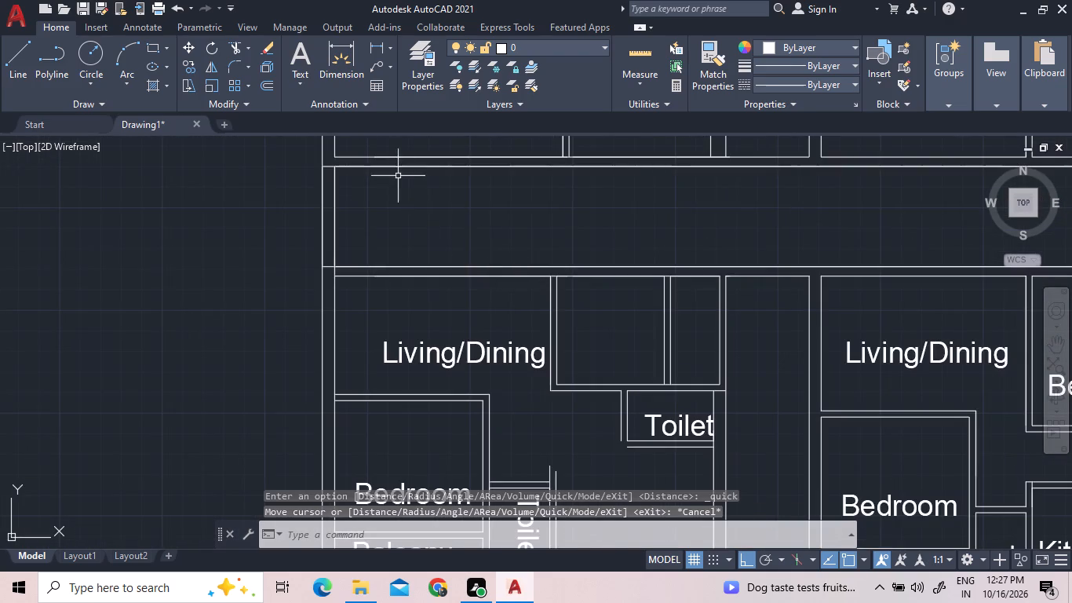
pyautogui.scroll(2, 367, 168)
pyautogui.scroll(-4, 366, 168)
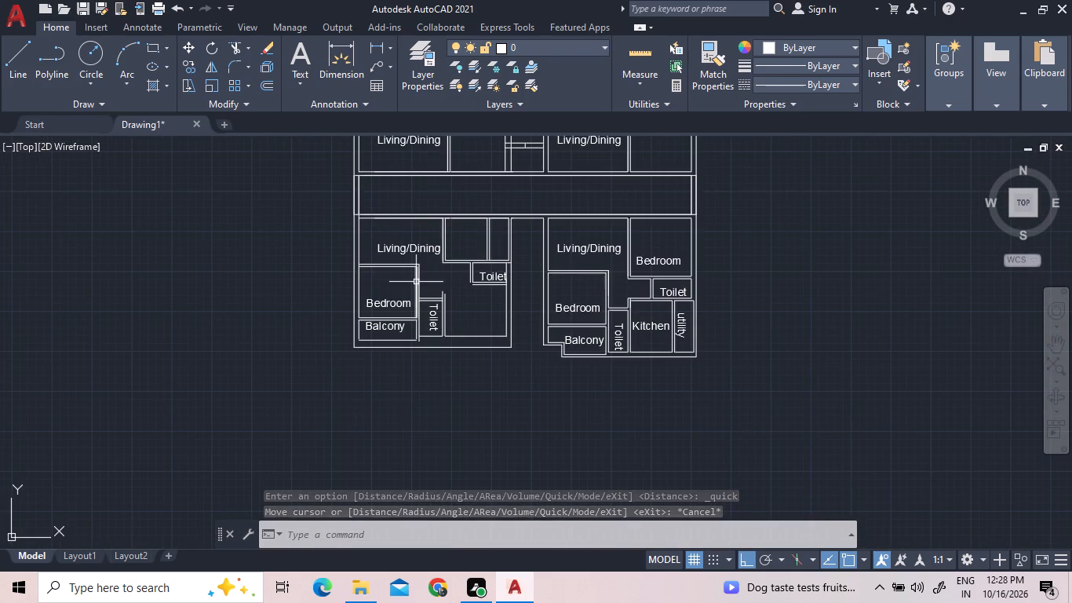
pyautogui.scroll(2, 420, 295)
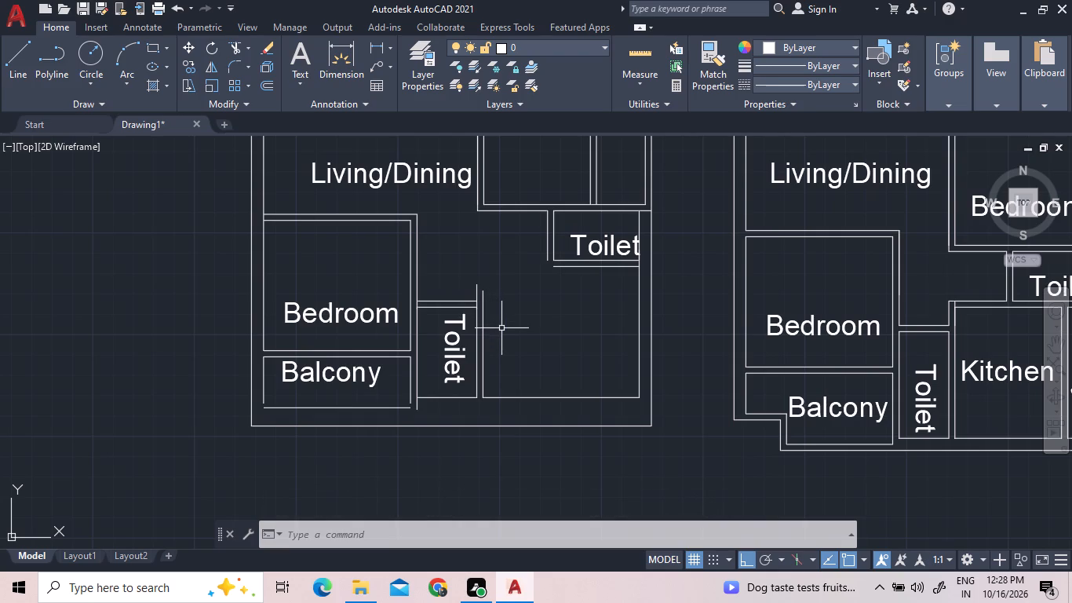
pyautogui.click(501, 328)
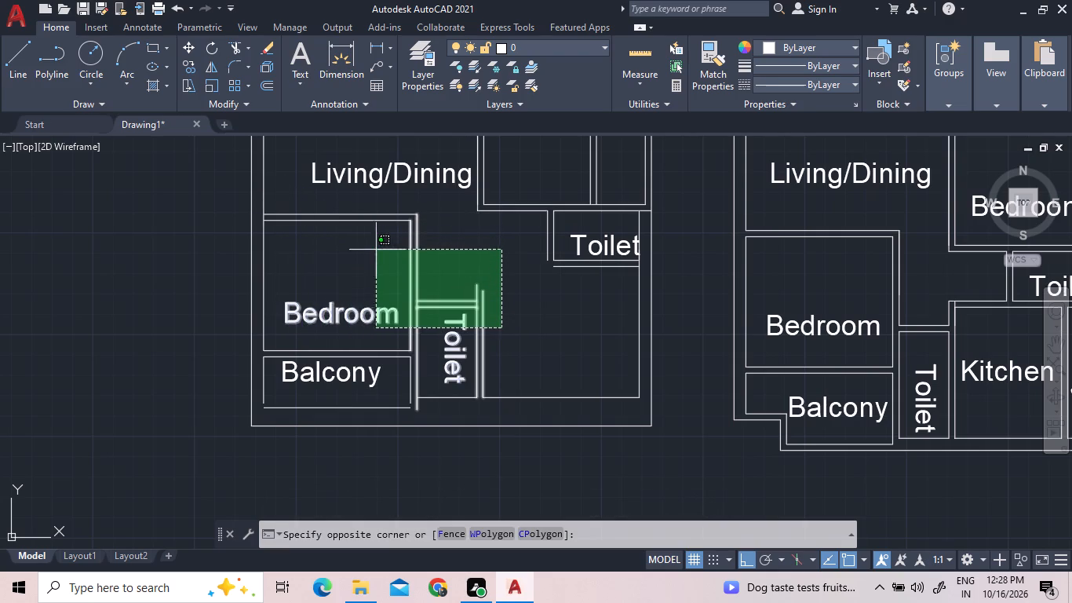
pyautogui.click(429, 269)
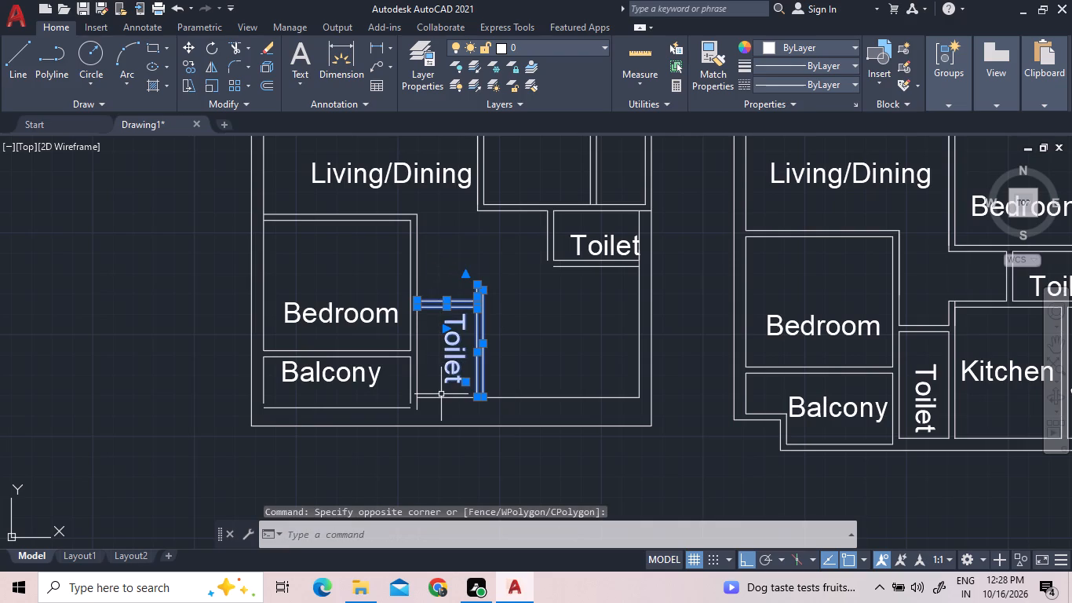
pyautogui.click(443, 399)
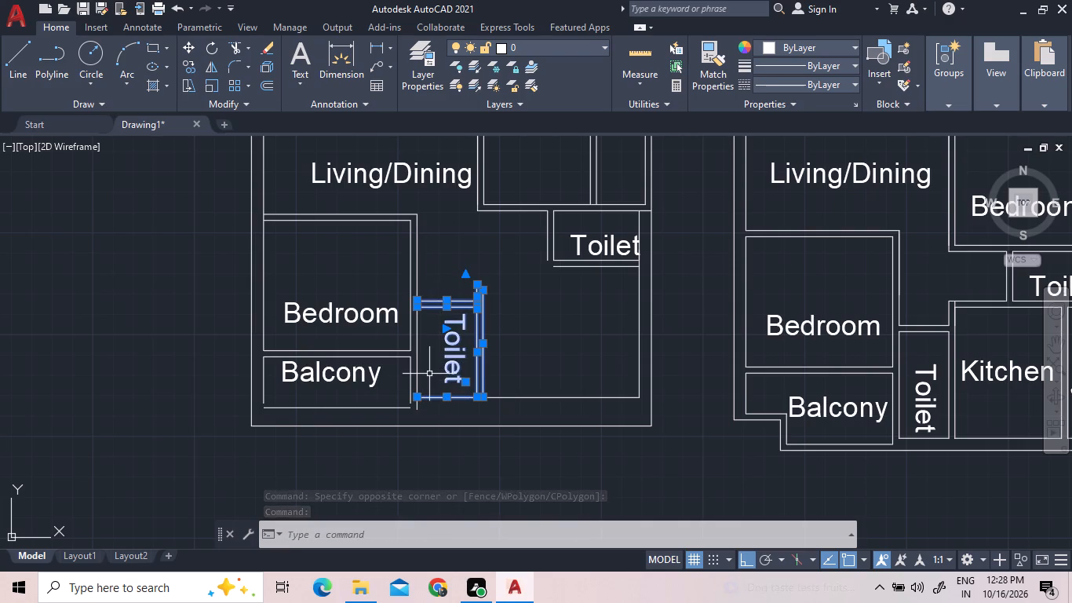
pyautogui.rightClick(429, 374)
pyautogui.click(516, 126)
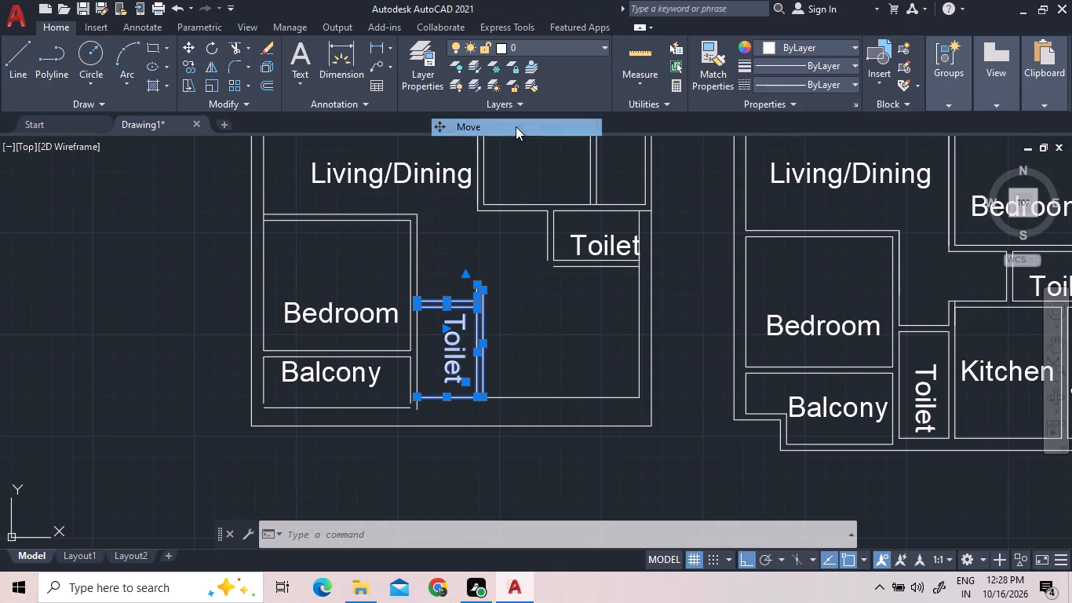
pyautogui.click(484, 344)
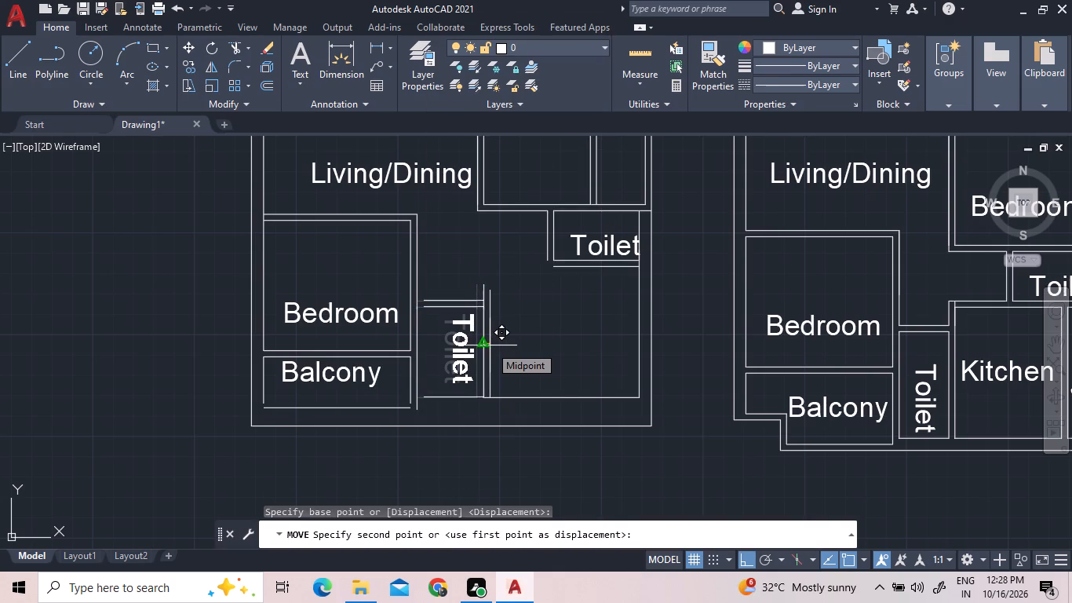
pyautogui.write('0.')
pyautogui.press('1')
pyautogui.press('Return')
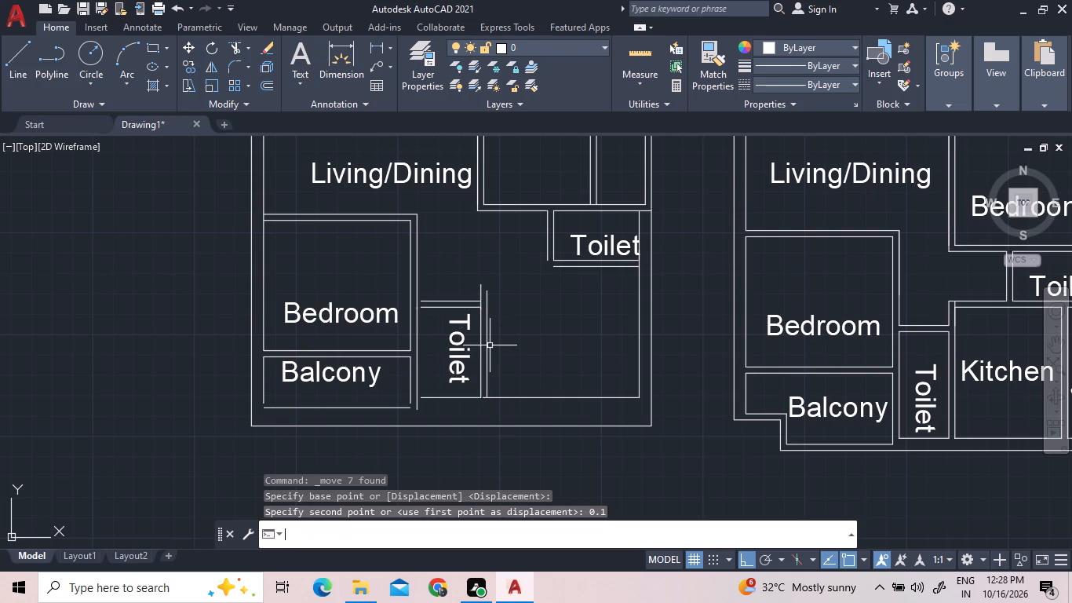
# Measure the width and height of the lower-left unit's lower toilet and check the gaps at its wall ends.
pyautogui.click(651, 66)
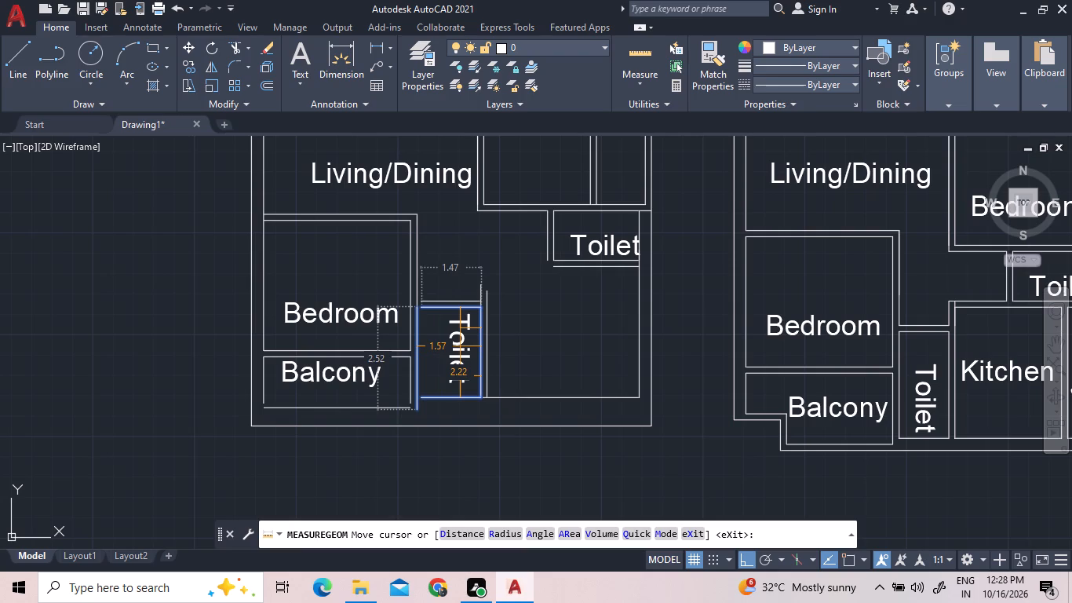
pyautogui.press('Escape')
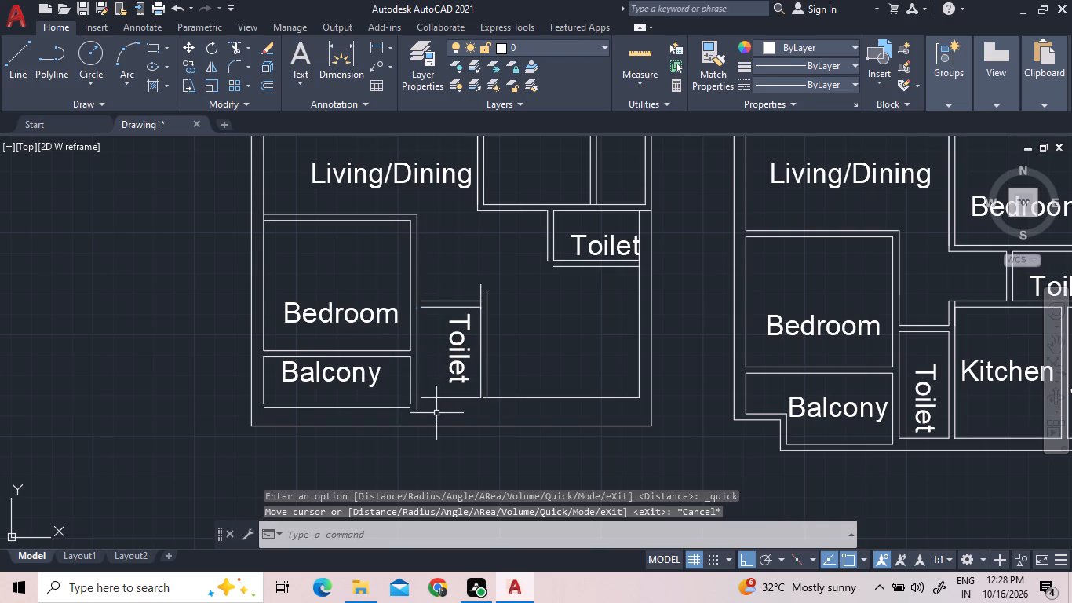
pyautogui.click(443, 397)
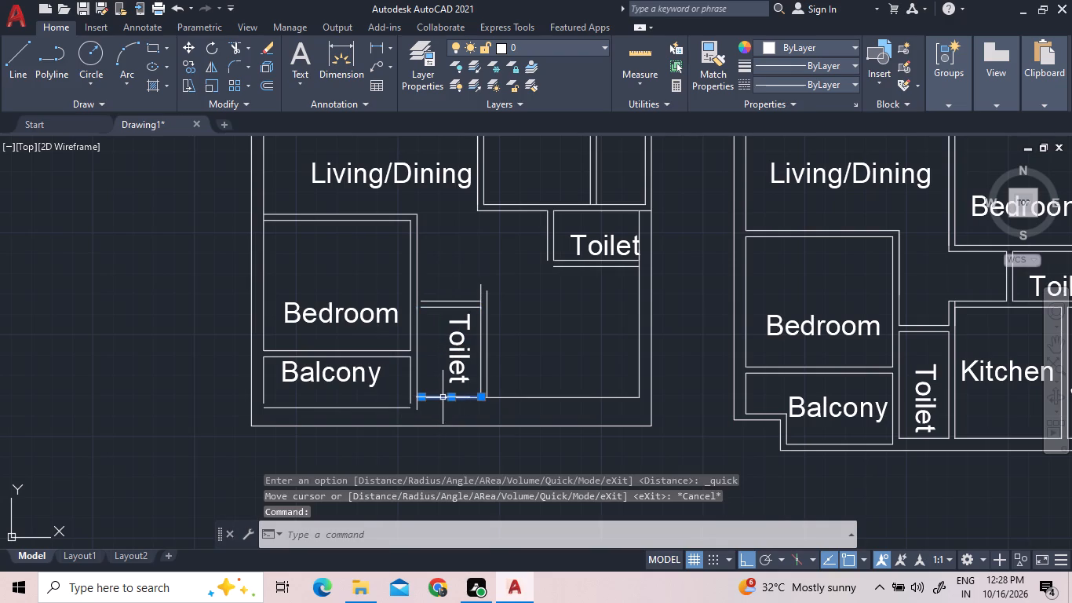
pyautogui.press('Escape')
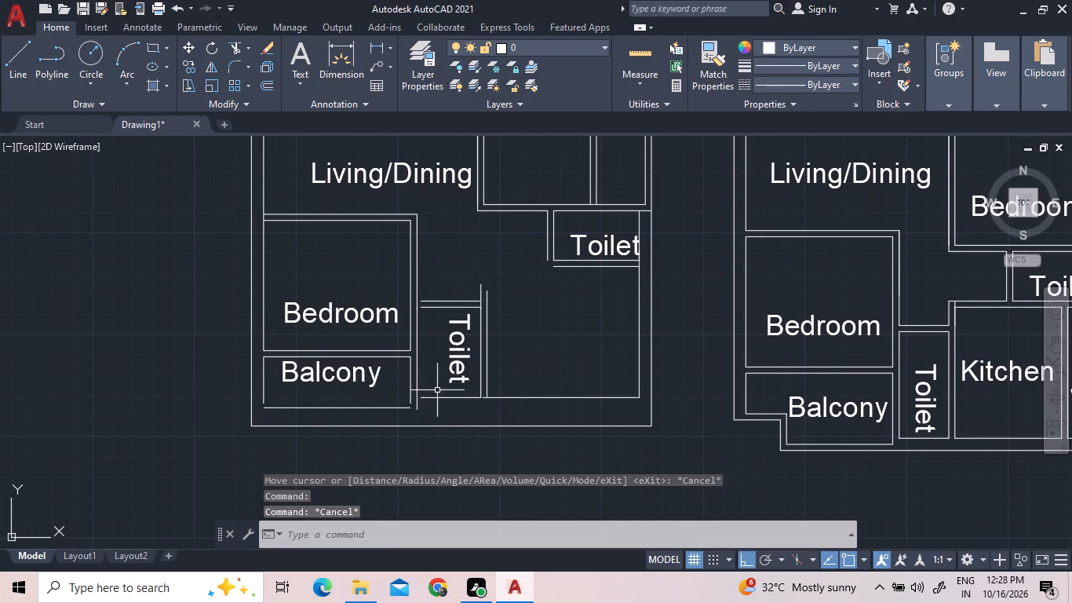
pyautogui.scroll(3, 454, 396)
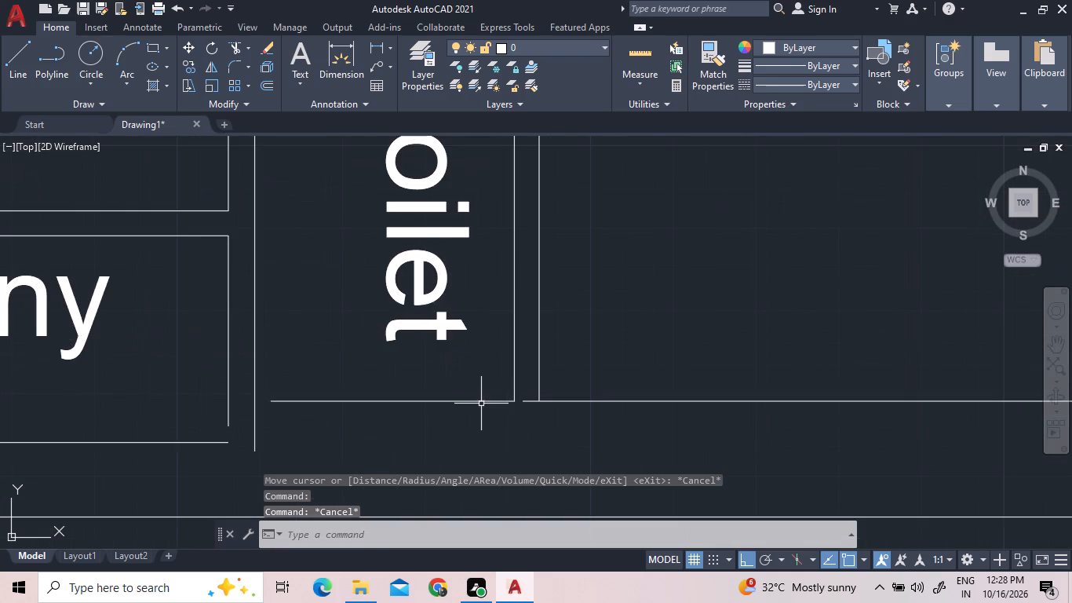
pyautogui.scroll(-2, 481, 404)
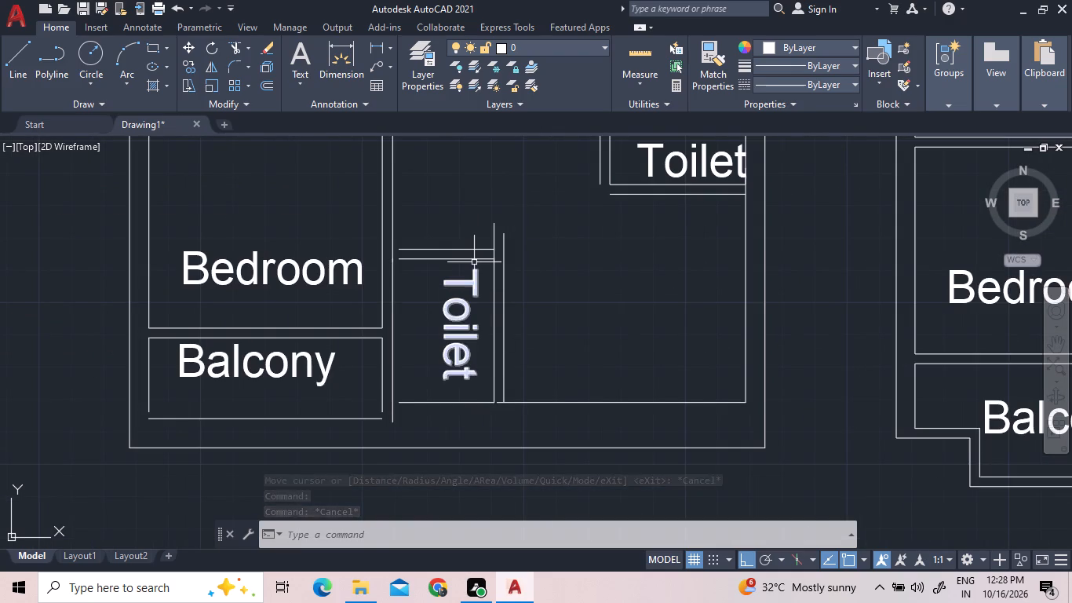
pyautogui.click(474, 259)
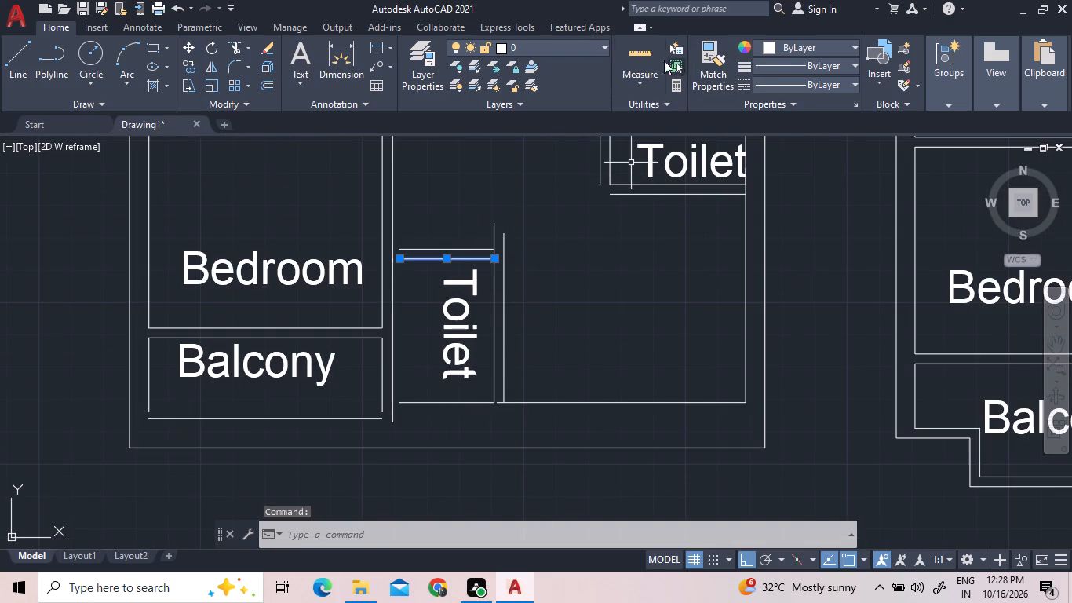
pyautogui.click(644, 57)
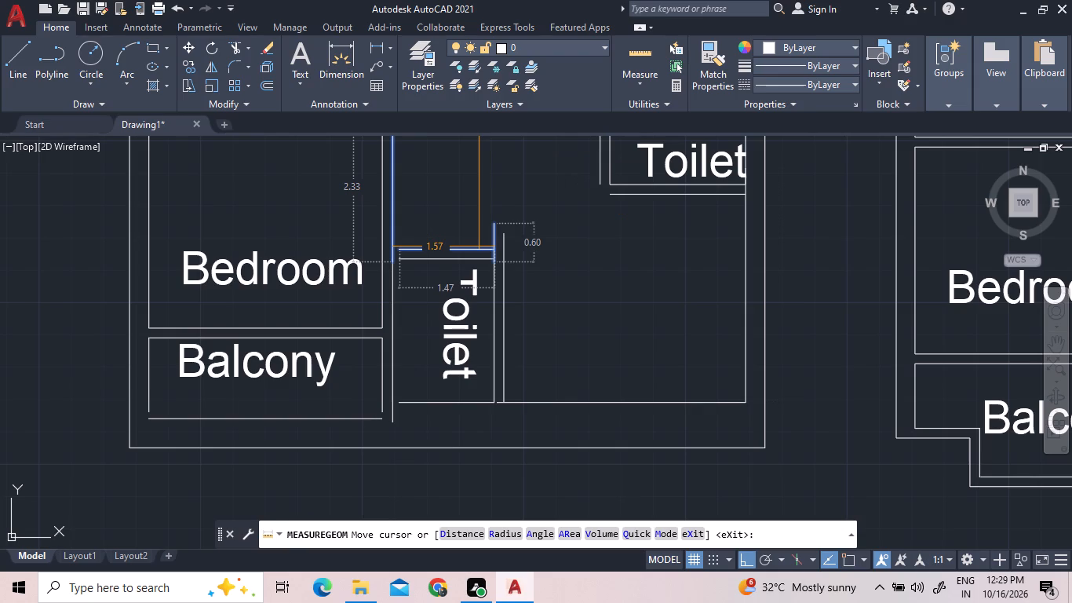
pyautogui.scroll(-2, 474, 252)
pyautogui.scroll(2, 474, 253)
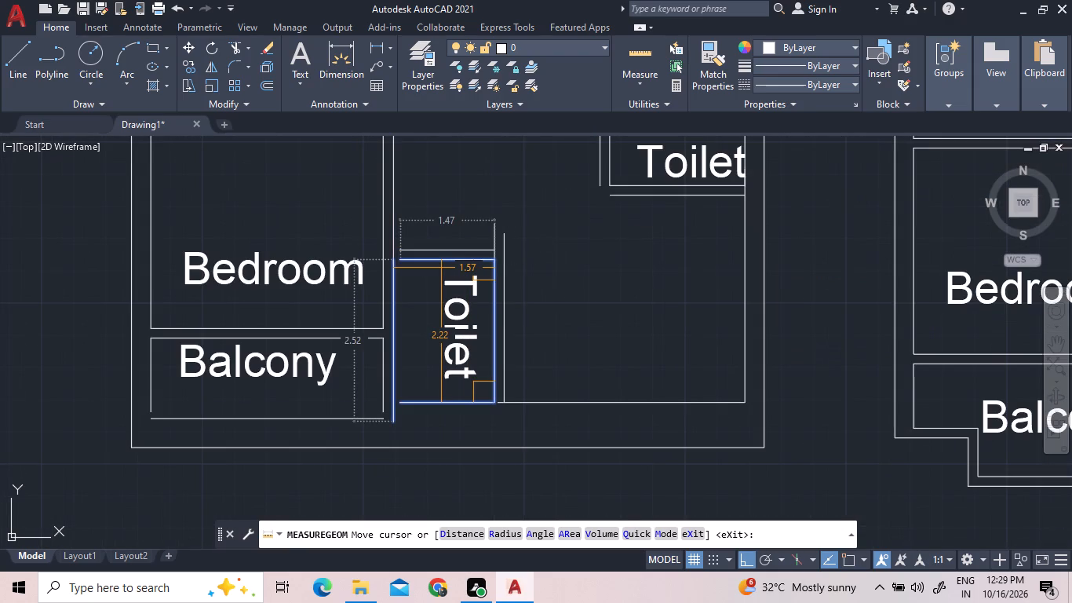
pyautogui.press('`')
pyautogui.press('Escape')
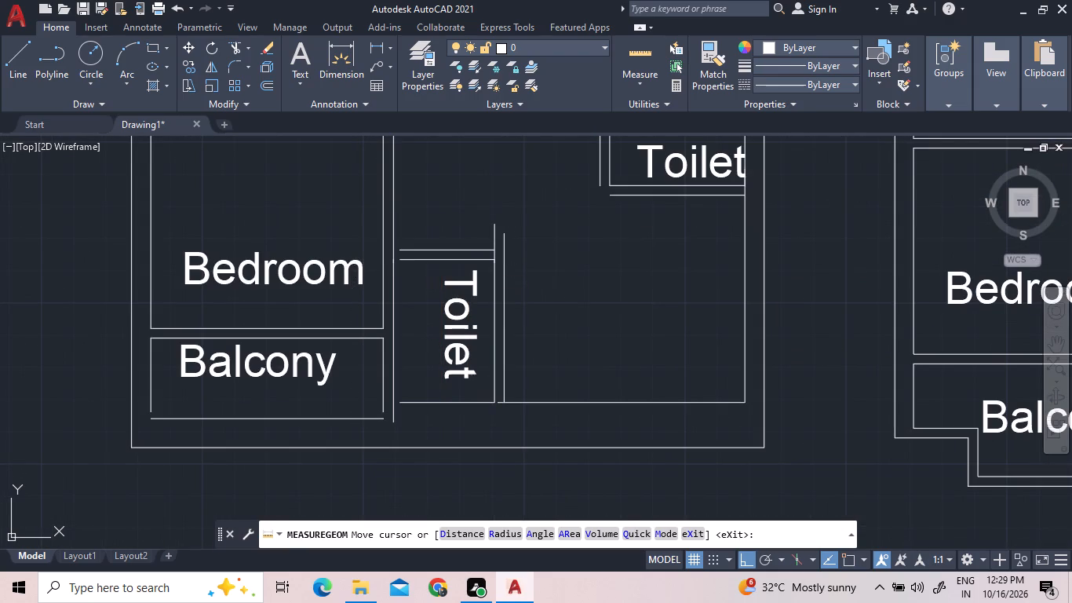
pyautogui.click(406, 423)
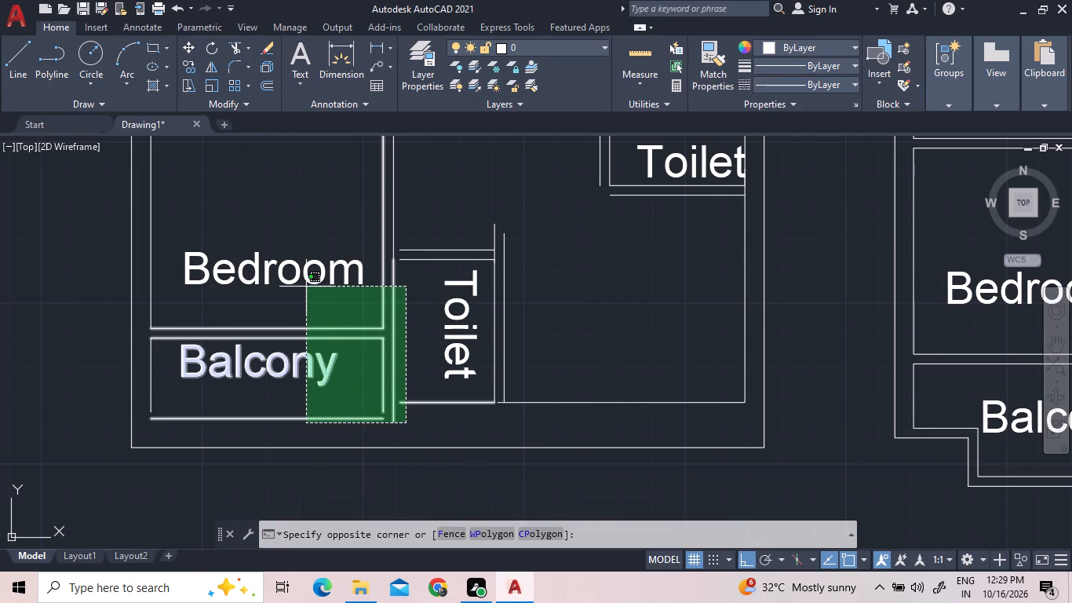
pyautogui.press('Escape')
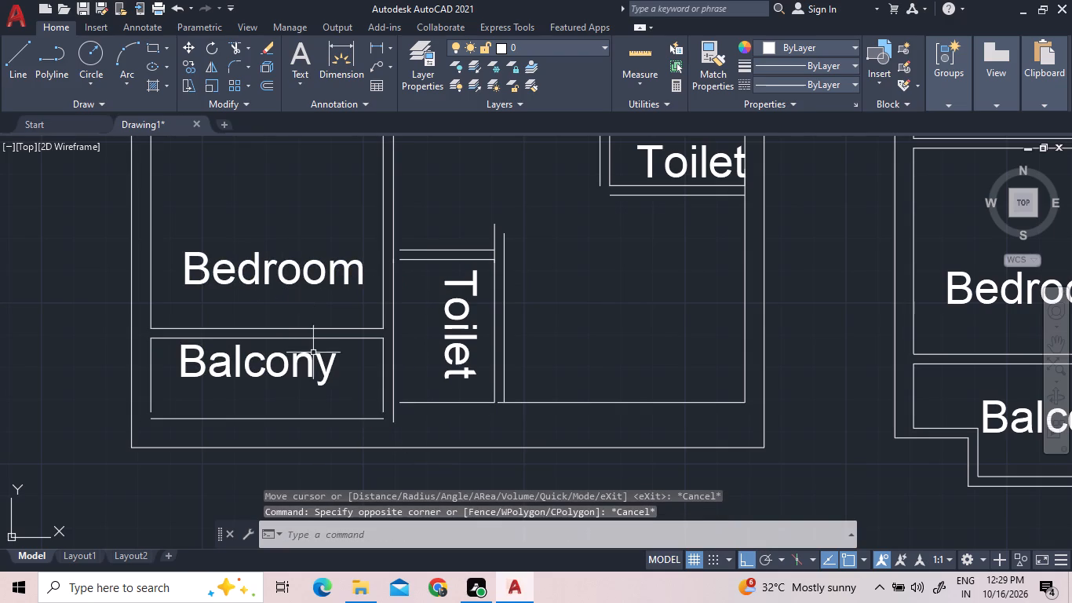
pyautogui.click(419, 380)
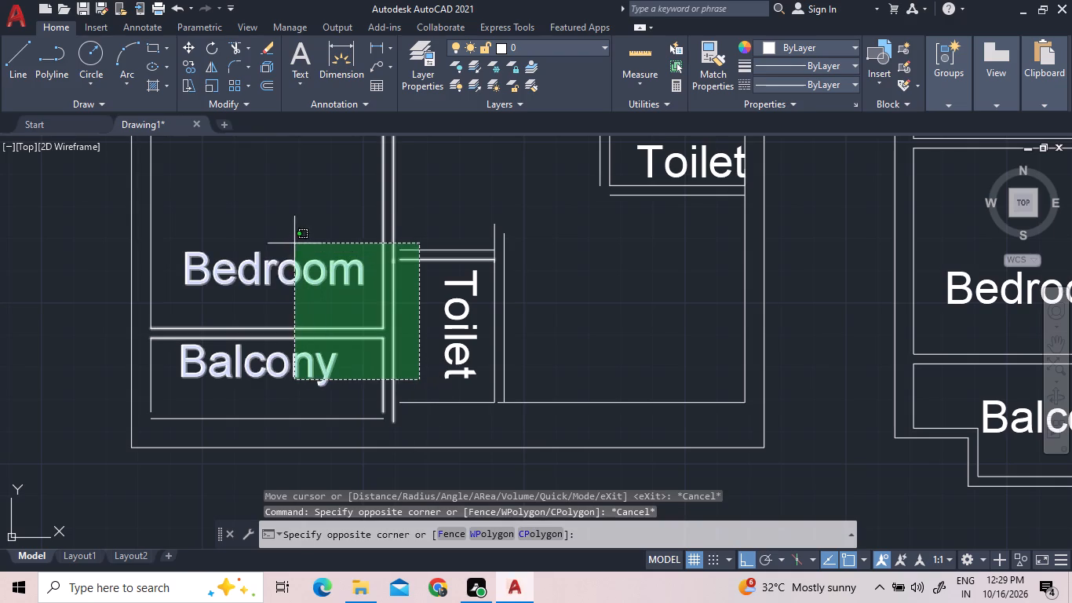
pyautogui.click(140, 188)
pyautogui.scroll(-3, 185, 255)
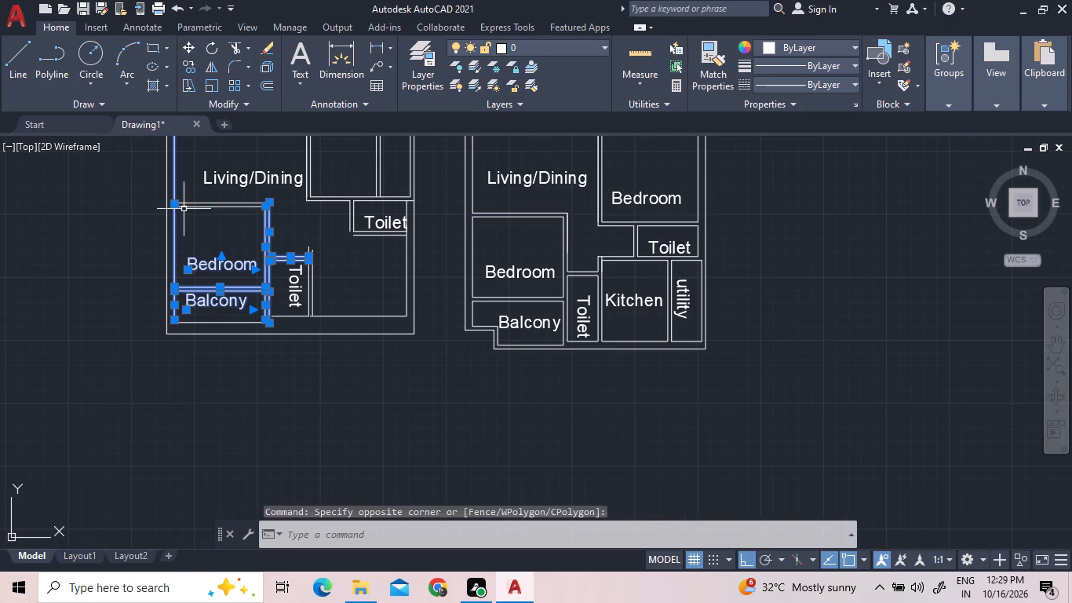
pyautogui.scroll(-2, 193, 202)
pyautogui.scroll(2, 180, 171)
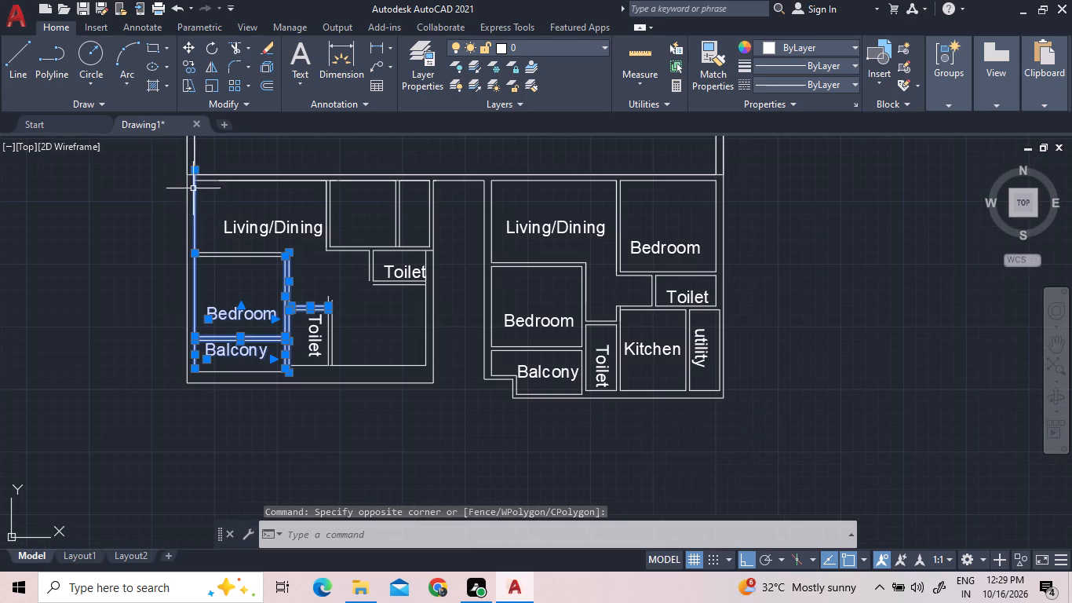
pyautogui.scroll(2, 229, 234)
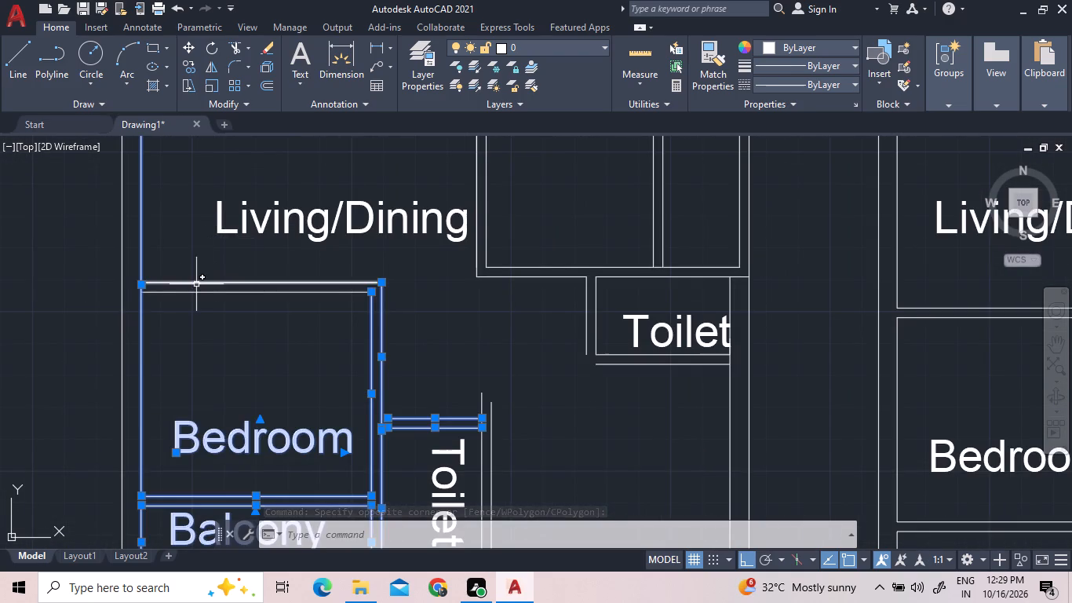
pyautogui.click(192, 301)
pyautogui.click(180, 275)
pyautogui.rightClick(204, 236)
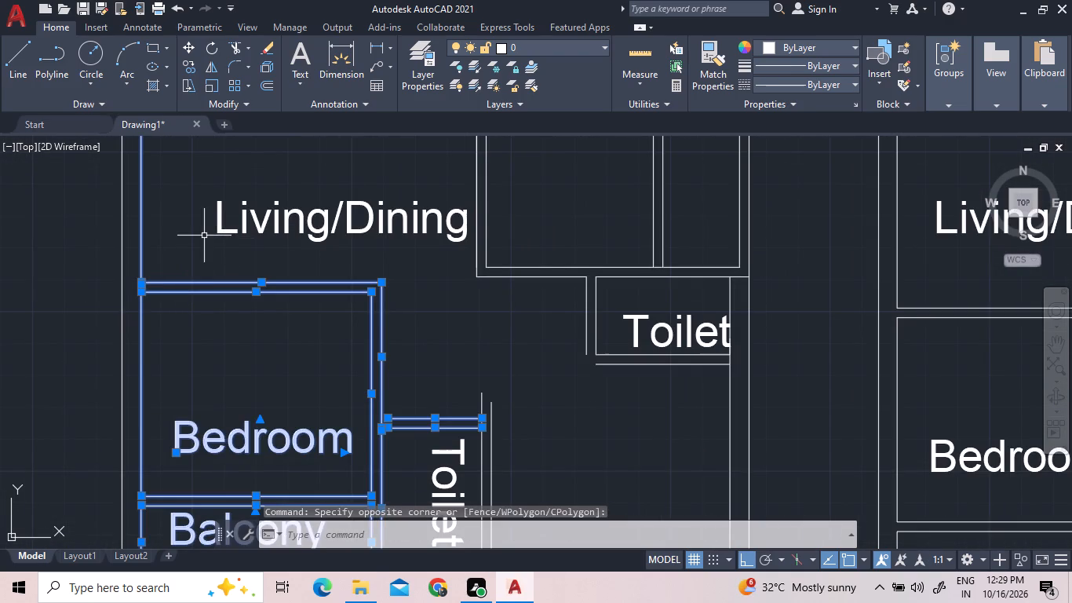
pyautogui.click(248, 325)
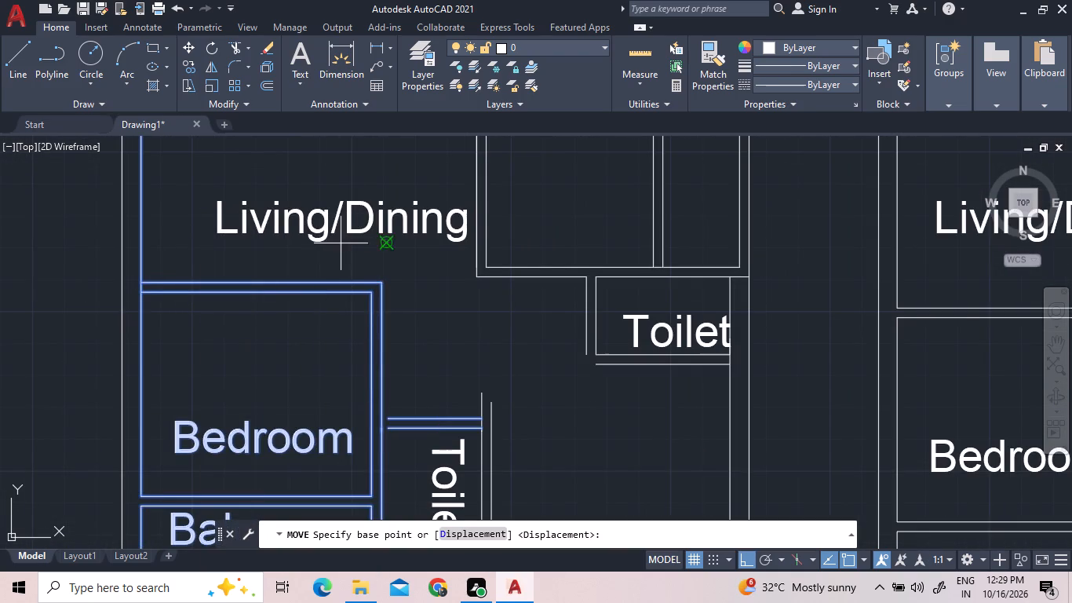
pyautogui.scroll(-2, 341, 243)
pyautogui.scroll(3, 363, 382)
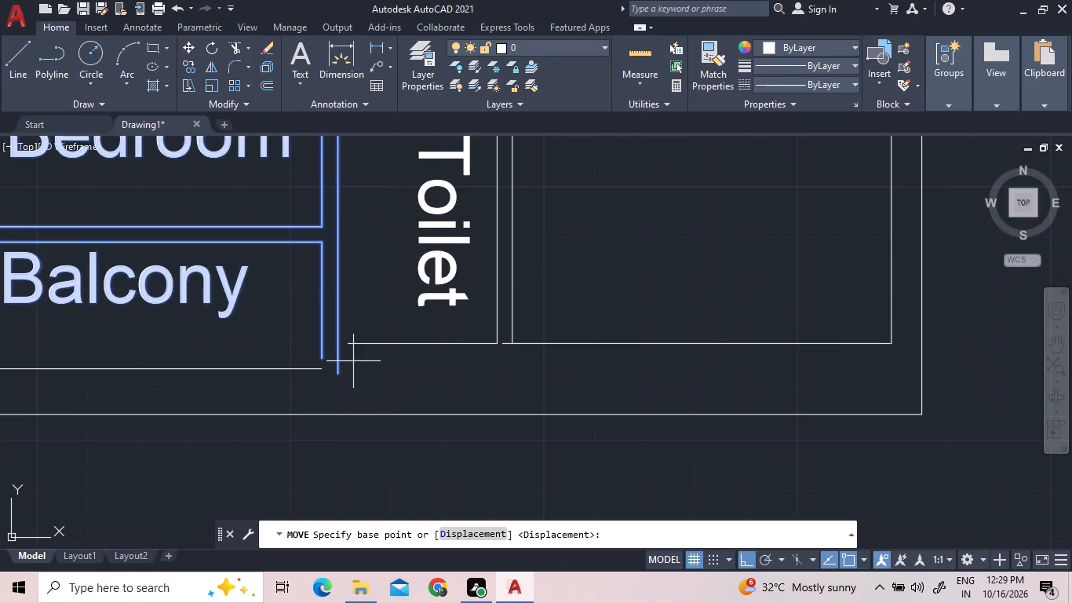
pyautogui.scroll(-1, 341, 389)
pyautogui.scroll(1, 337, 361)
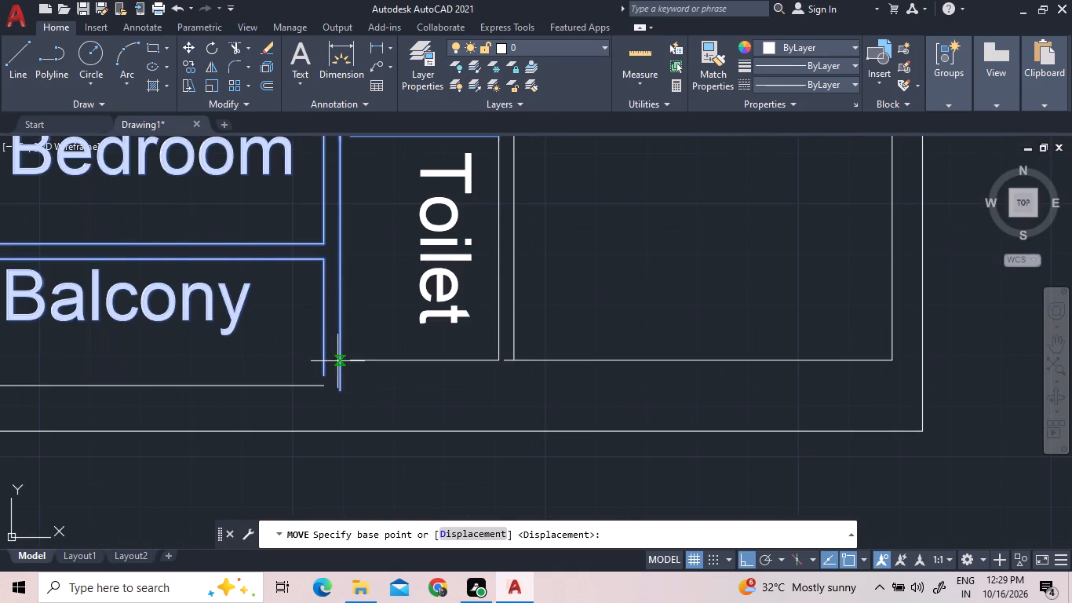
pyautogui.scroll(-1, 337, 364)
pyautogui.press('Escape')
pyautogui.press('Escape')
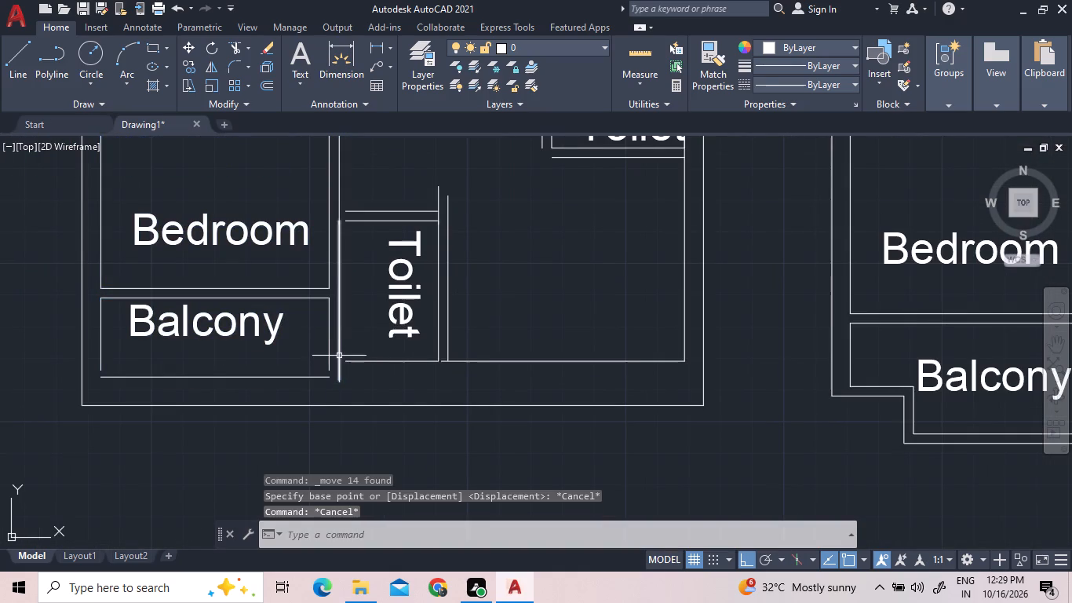
# Join the two collinear wall segments between the lower-left unit's bedroom, balcony and lower toilet into one line.
pyautogui.click(337, 315)
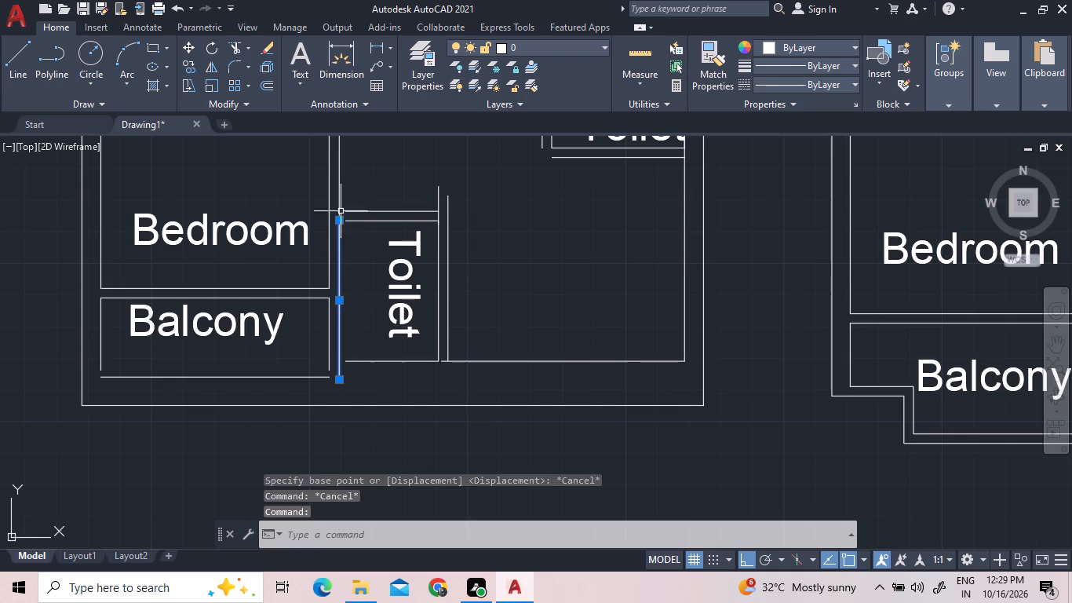
pyautogui.click(337, 197)
pyautogui.write('j')
pyautogui.press('space')
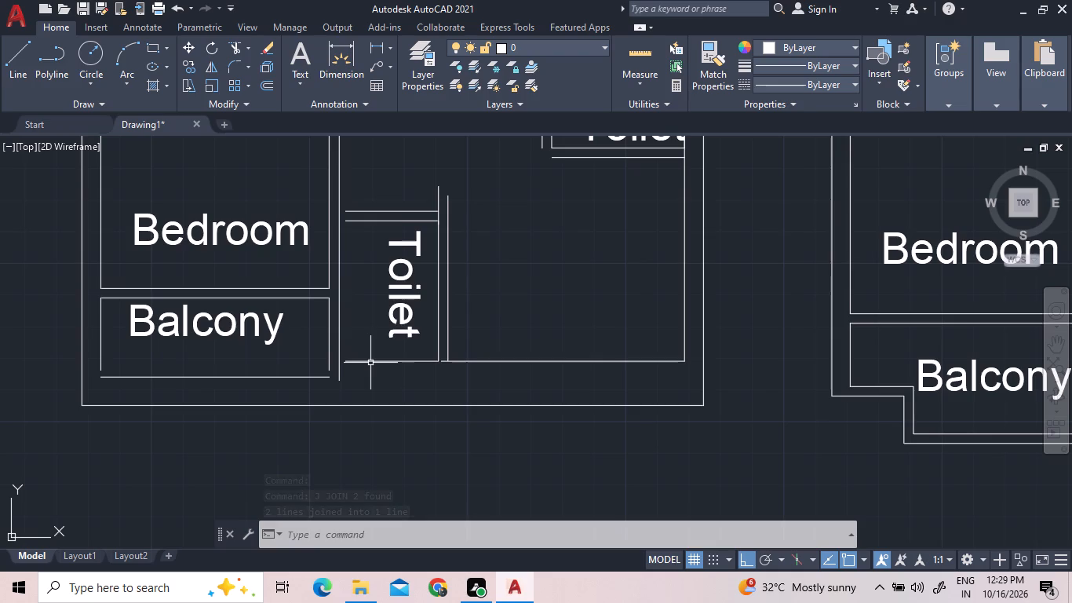
# Extend the lower-left unit's unlabelled room bottom line across the shared wall, and the lower toilet's top and bottom lines to the bedroom-side wall.
pyautogui.write('ex')
pyautogui.press('space')
pyautogui.press('space')
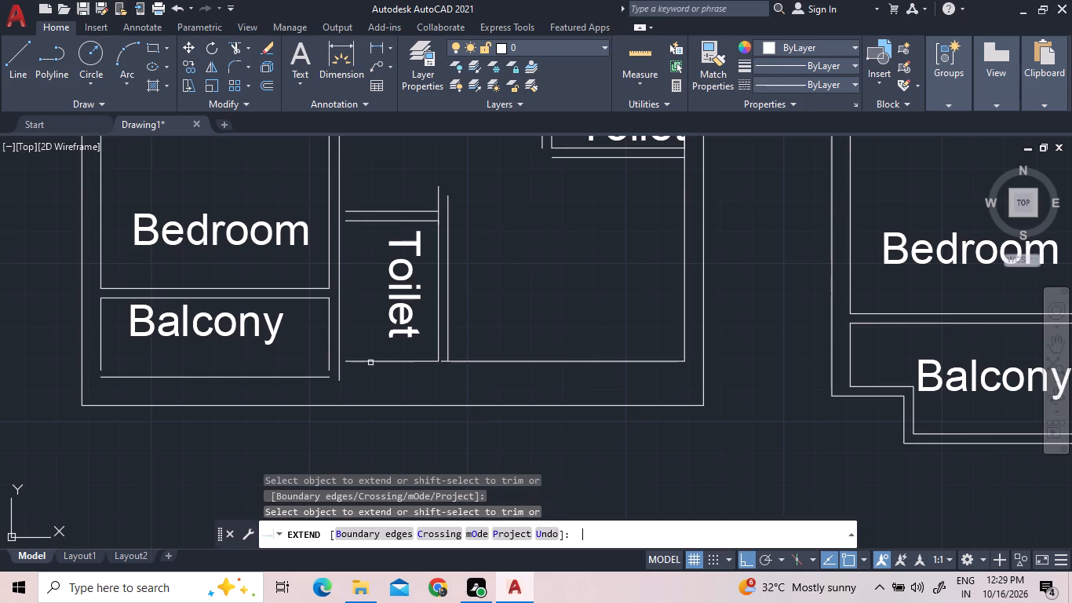
pyautogui.click(444, 360)
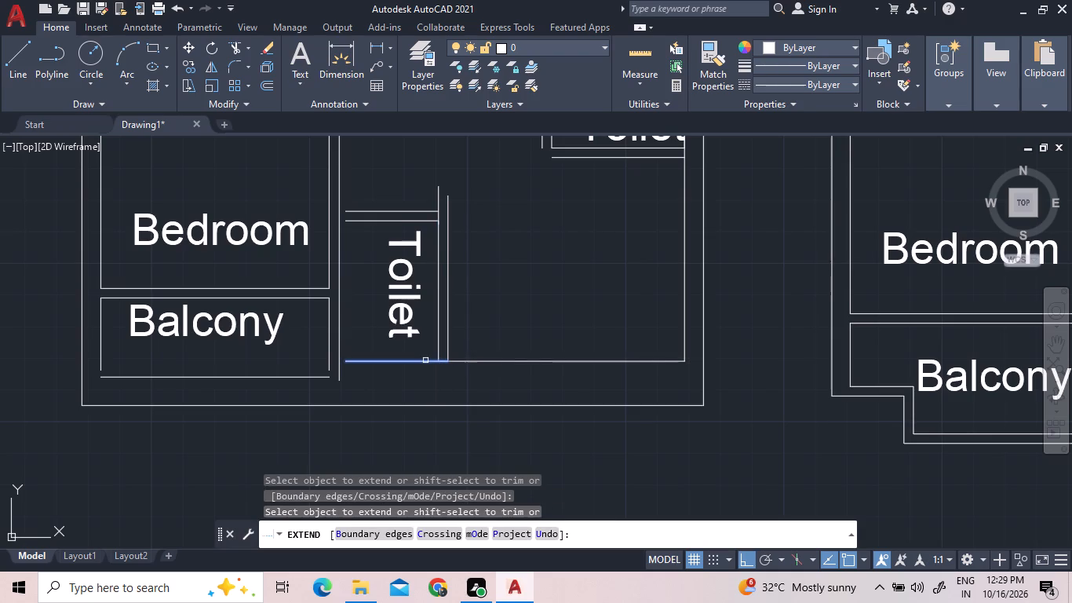
pyautogui.doubleClick(425, 360)
pyautogui.doubleClick(359, 361)
pyautogui.click(354, 220)
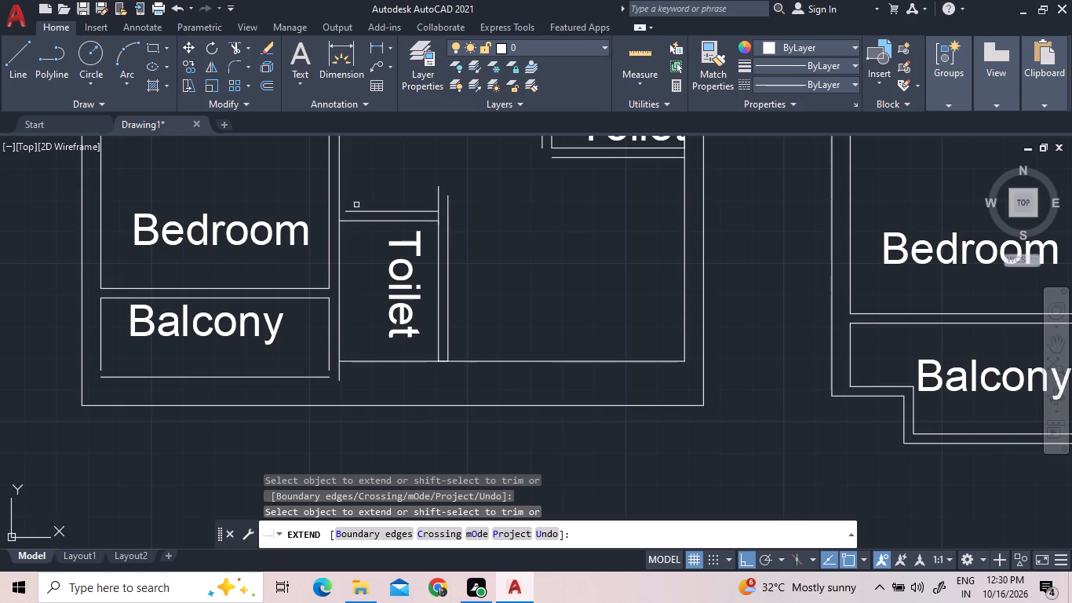
pyautogui.click(357, 211)
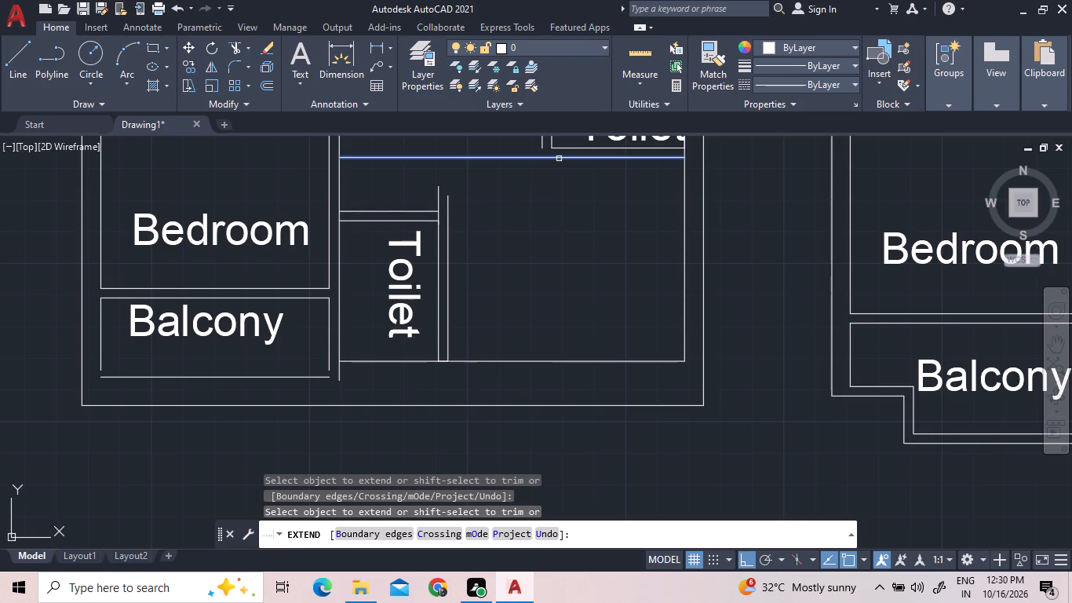
# Extend both lines of the upper toilet's bottom wall to the bedroom wall, and the lower toilet's shared wall lines up to meet them.
pyautogui.click(559, 159)
pyautogui.click(439, 194)
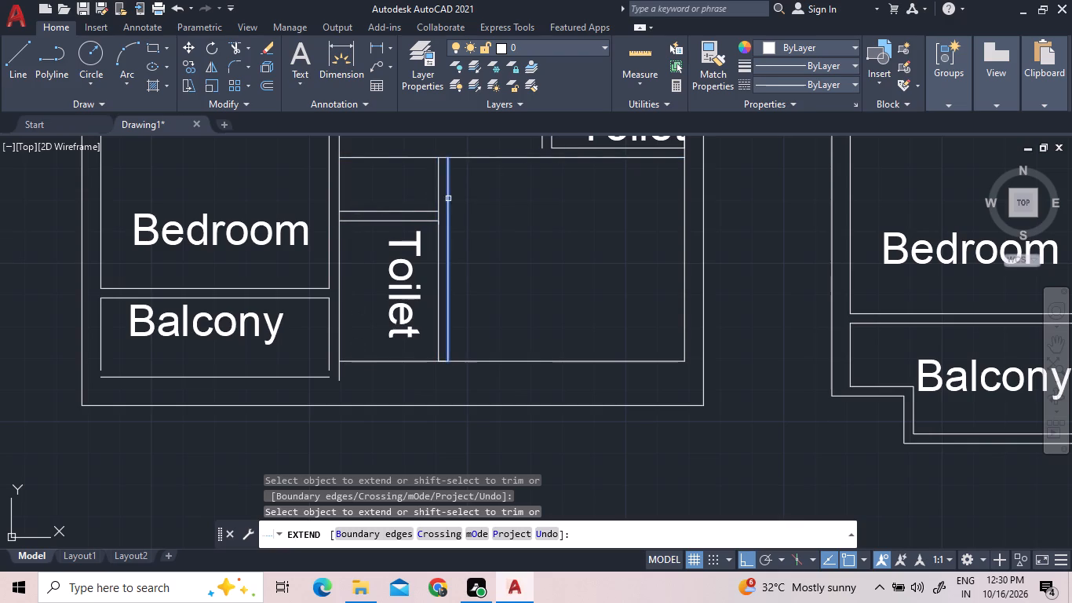
pyautogui.click(448, 199)
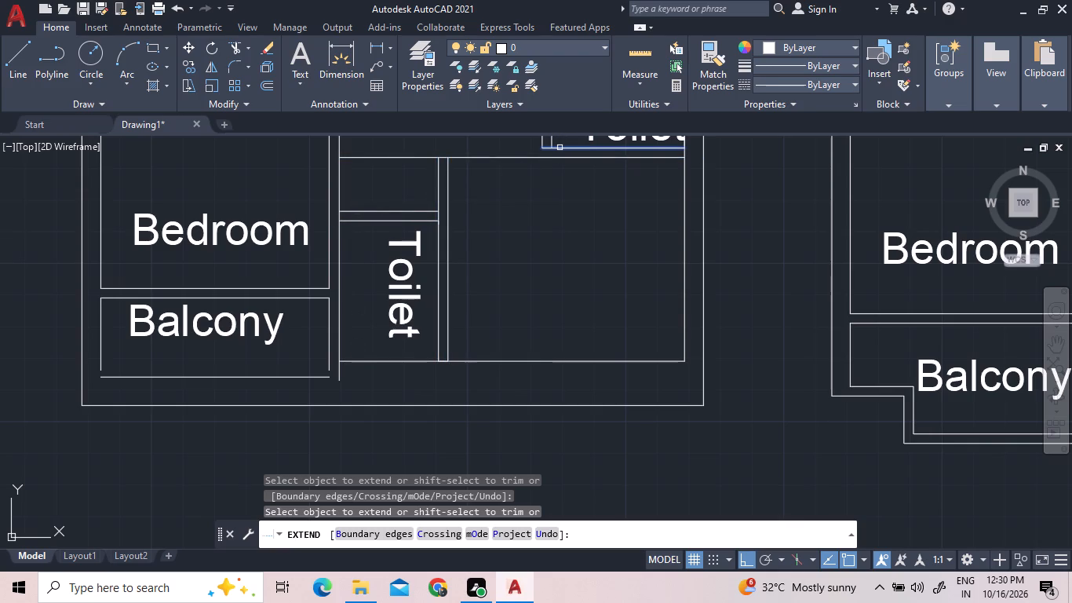
pyautogui.click(560, 148)
pyautogui.tripleClick(560, 148)
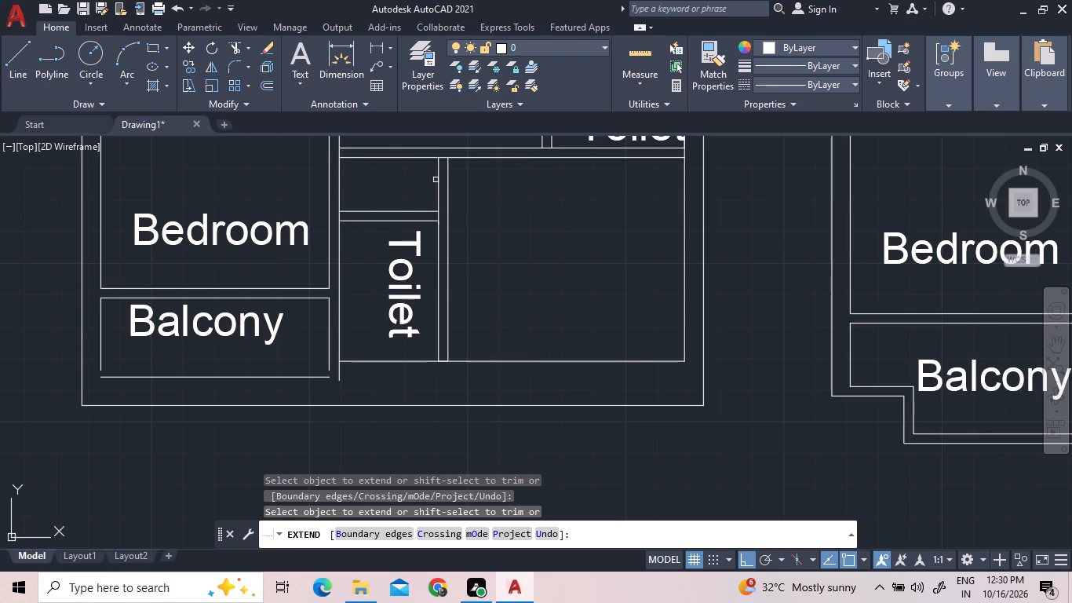
pyautogui.click(439, 181)
pyautogui.click(450, 181)
# Extend the toilet-side wall line down to the outer wall, the balcony's bottom line to it, and the balcony's side lines to its bottom line.
pyautogui.click(338, 377)
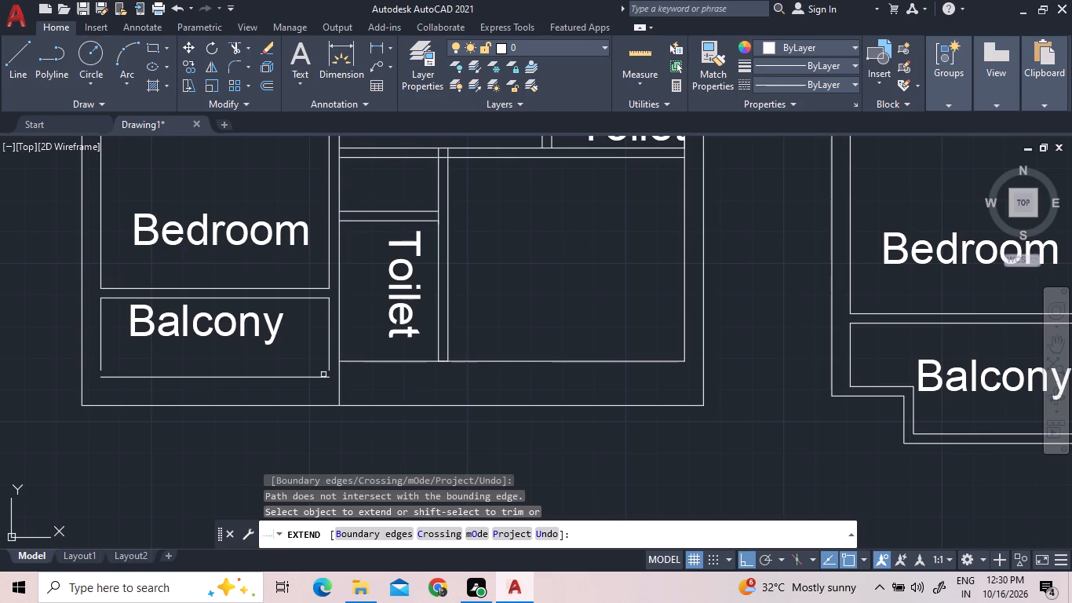
pyautogui.click(316, 375)
pyautogui.click(330, 353)
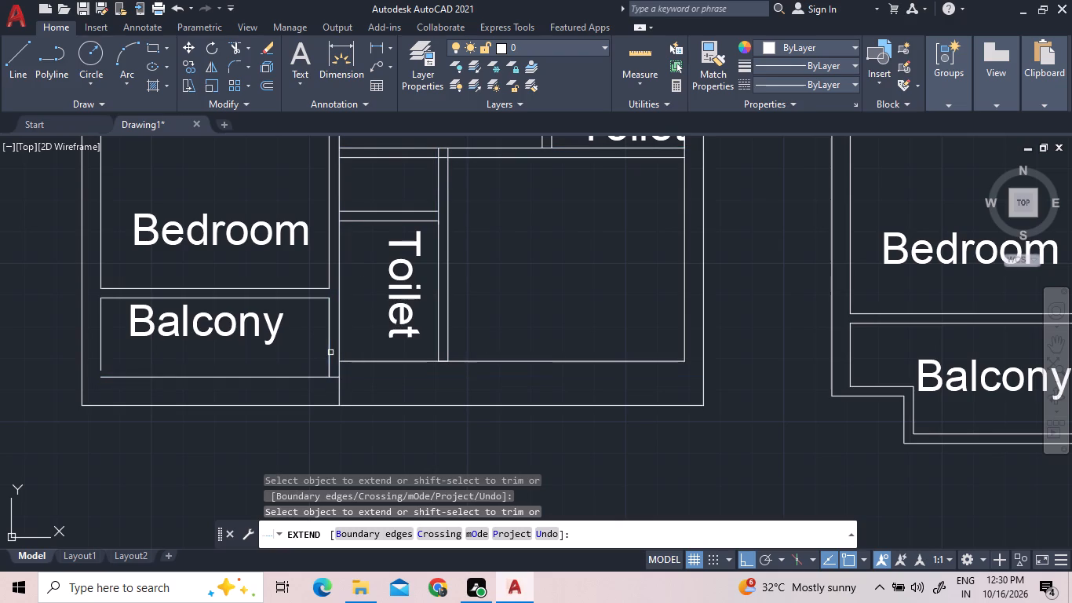
pyautogui.click(101, 356)
pyautogui.press('Escape')
# Trim the two extended wall lines crossing the passage above the lower toilet, and clean up the unlabelled room's nearby wall corner.
pyautogui.scroll(-1, 391, 392)
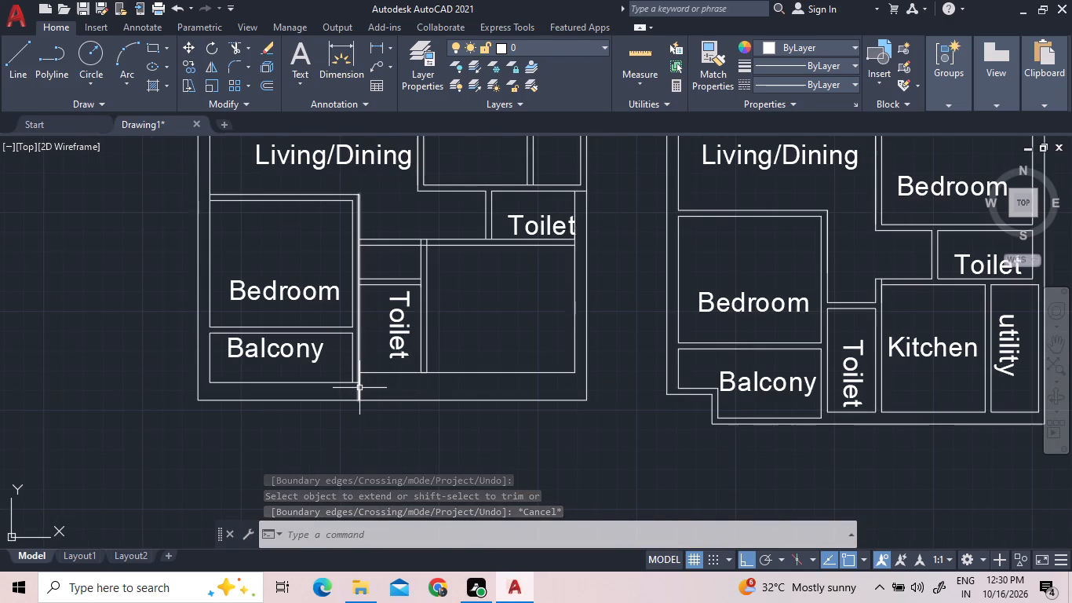
pyautogui.write('tr')
pyautogui.press('space')
pyautogui.press('space')
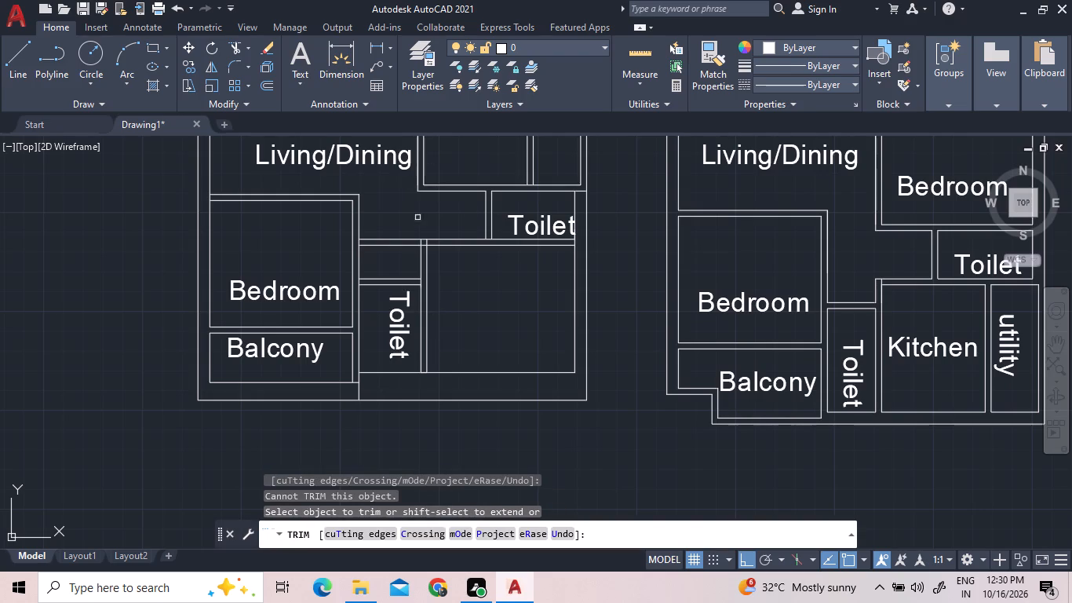
pyautogui.click(409, 239)
pyautogui.doubleClick(405, 247)
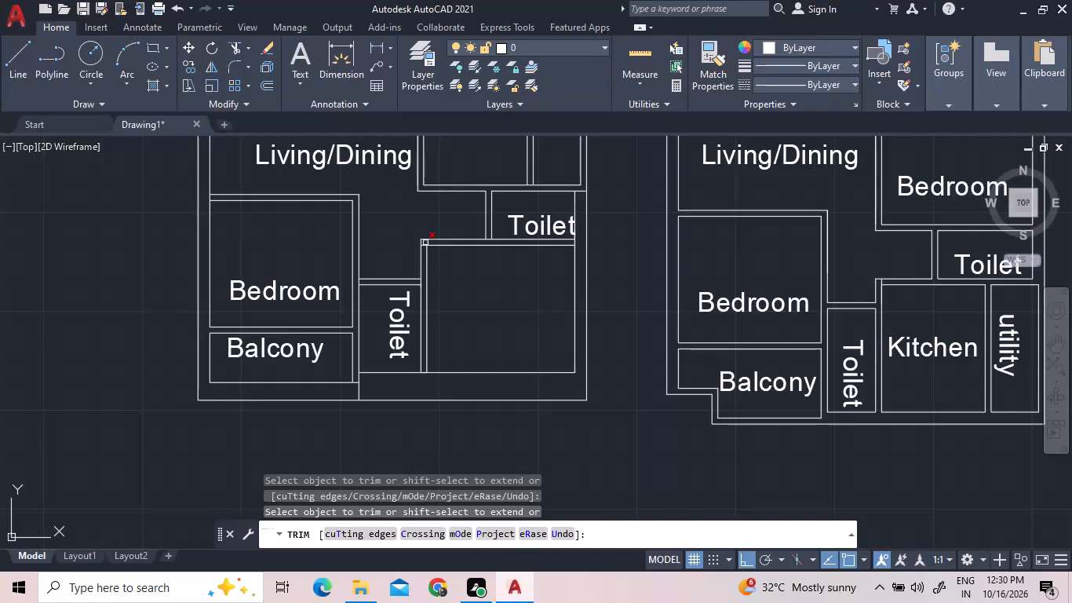
pyautogui.click(425, 243)
pyautogui.click(424, 246)
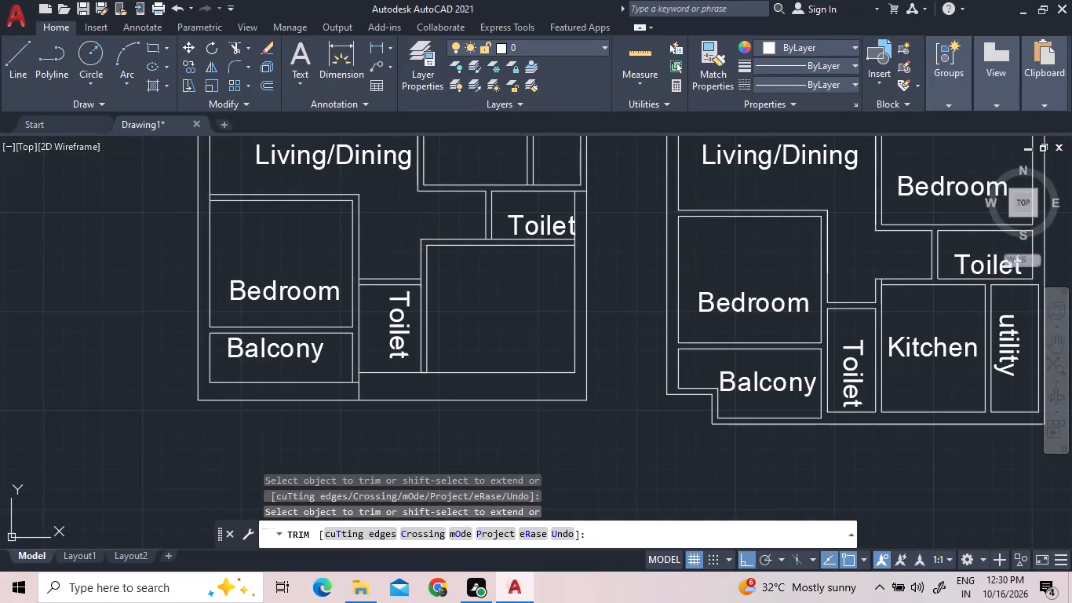
# Trim the leftover line pieces at the ends of the lower toilet's top wall and around the upper toilet's wall junctions in the lower-left unit.
pyautogui.click(420, 282)
pyautogui.click(359, 283)
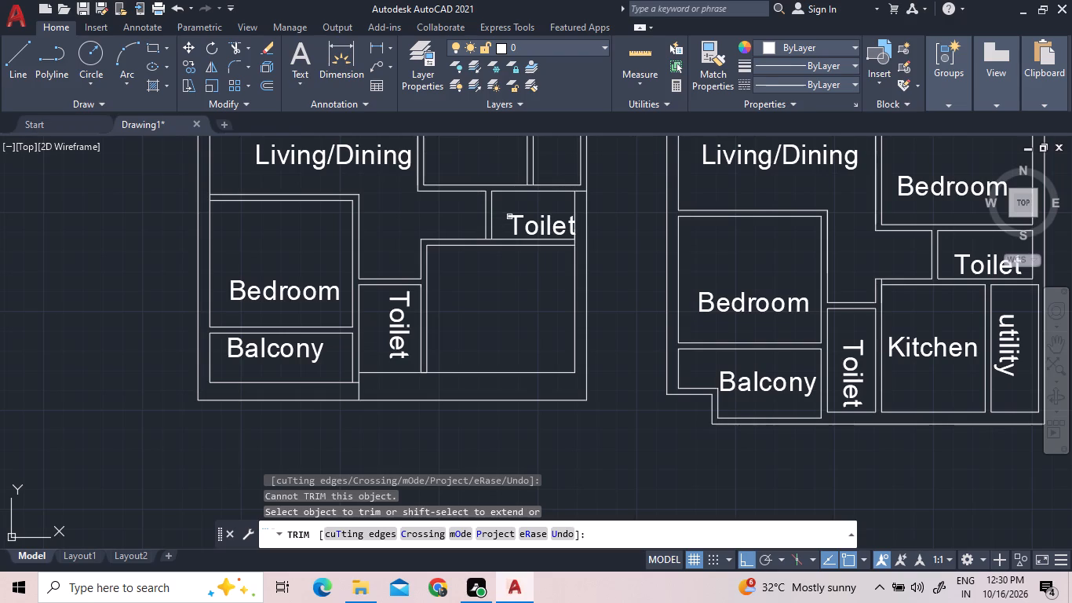
pyautogui.click(581, 192)
pyautogui.click(489, 239)
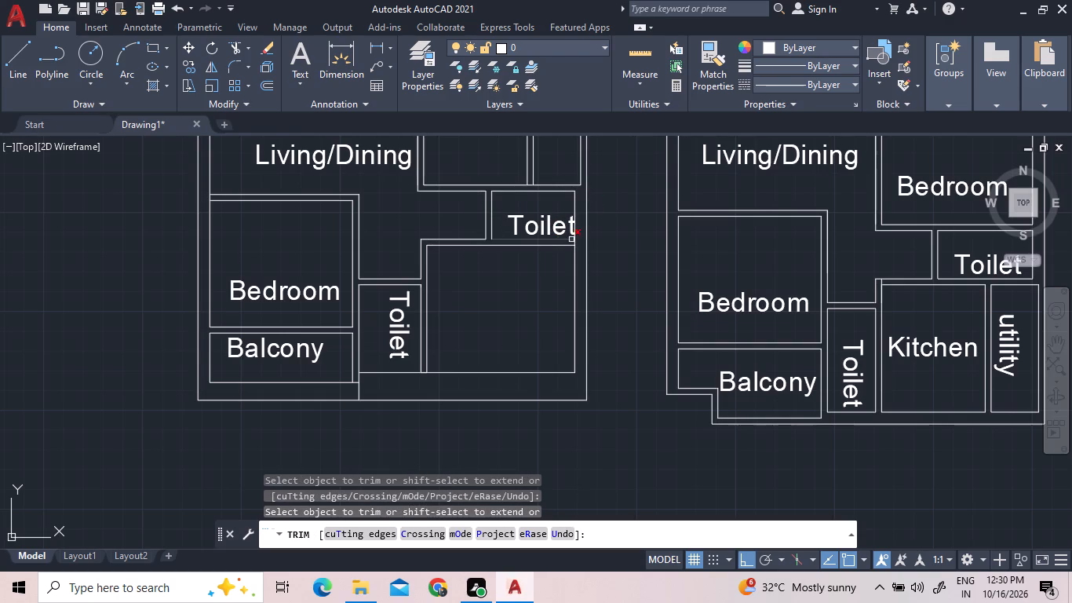
pyautogui.click(574, 242)
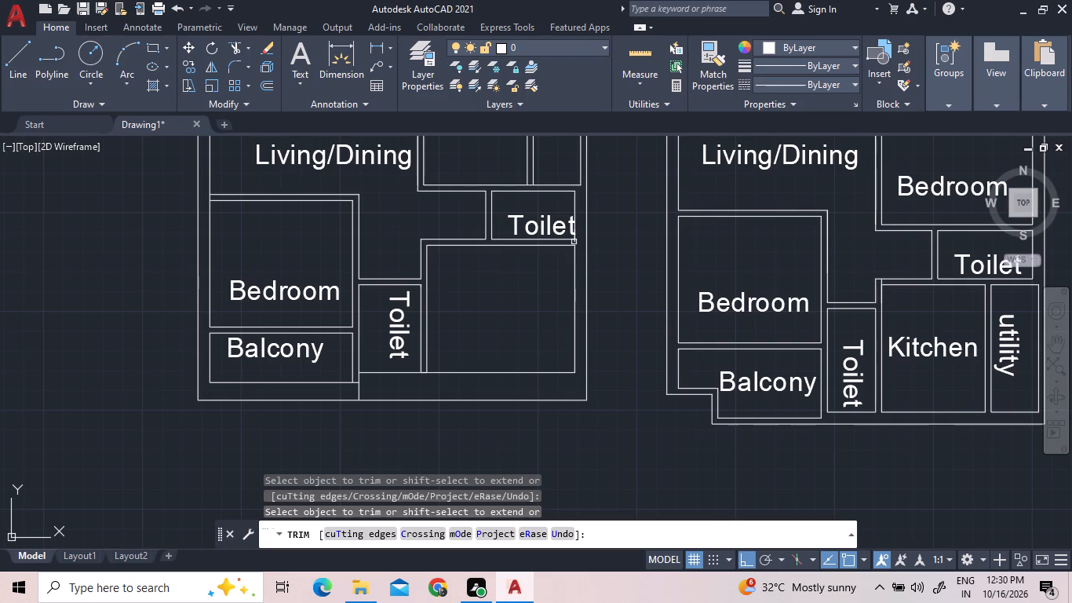
pyautogui.click(575, 241)
pyautogui.scroll(1, 572, 247)
pyautogui.press('u')
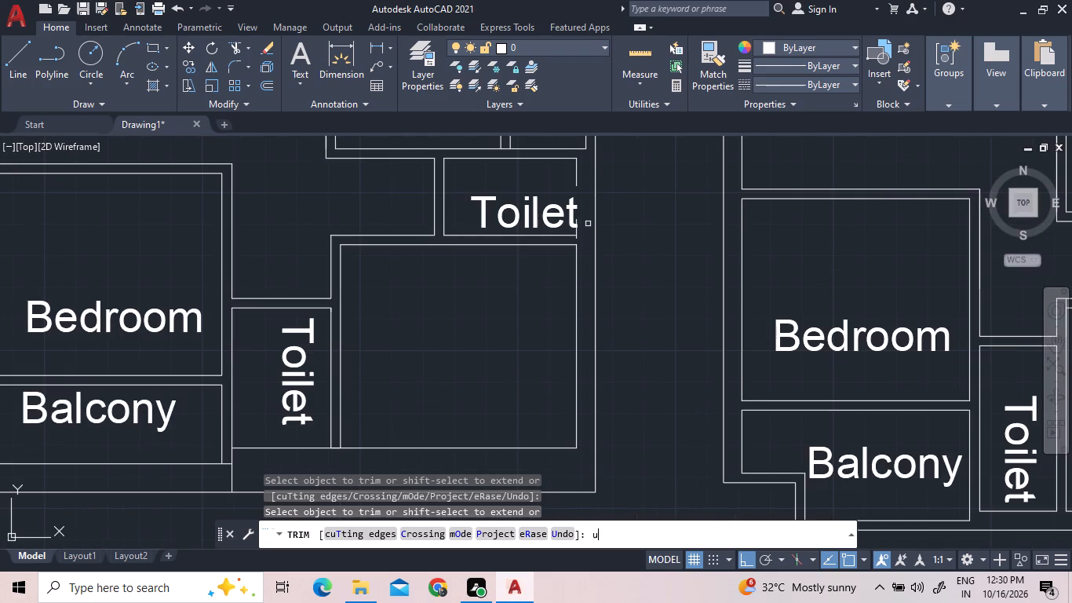
pyautogui.press('space')
pyautogui.scroll(3, 578, 243)
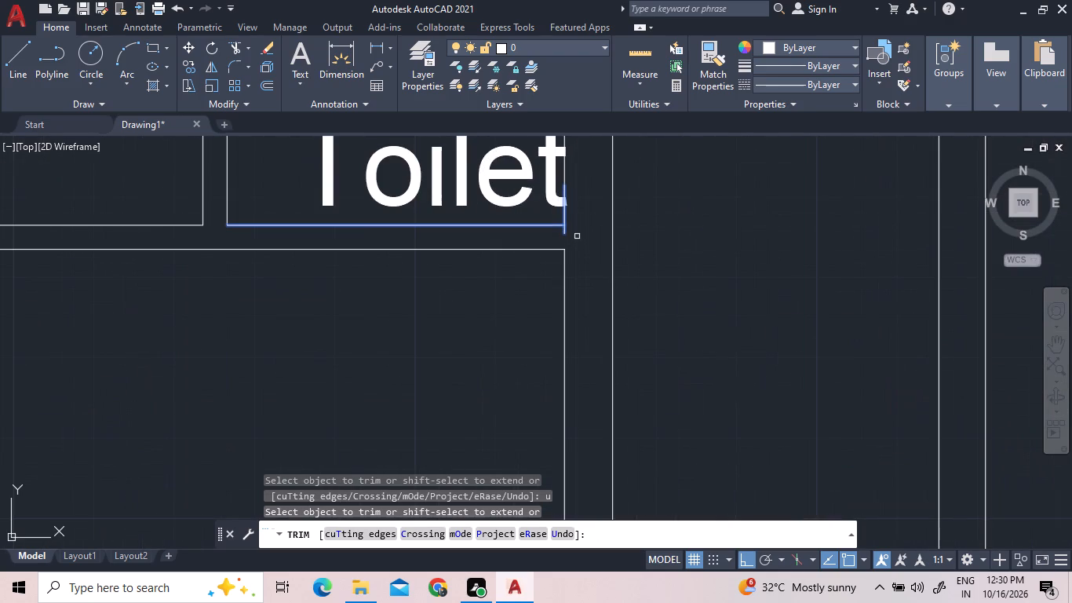
pyautogui.click(564, 232)
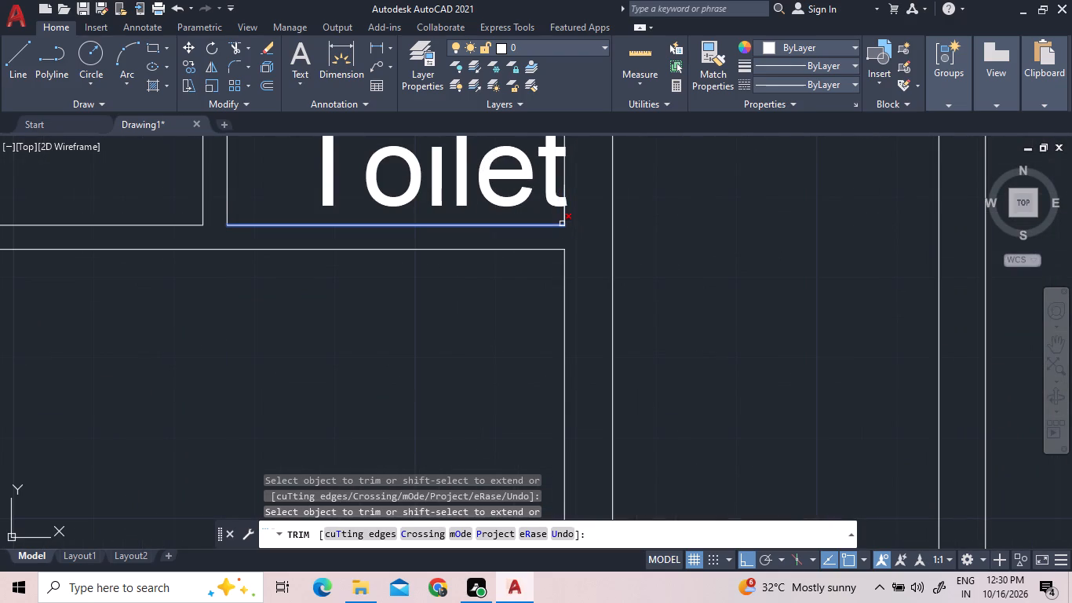
# Trim the top and bottom wall lines crossing the partitions of the two unlabelled rooms beside the lower-left unit's Living/Dining.
pyautogui.scroll(-4, 576, 237)
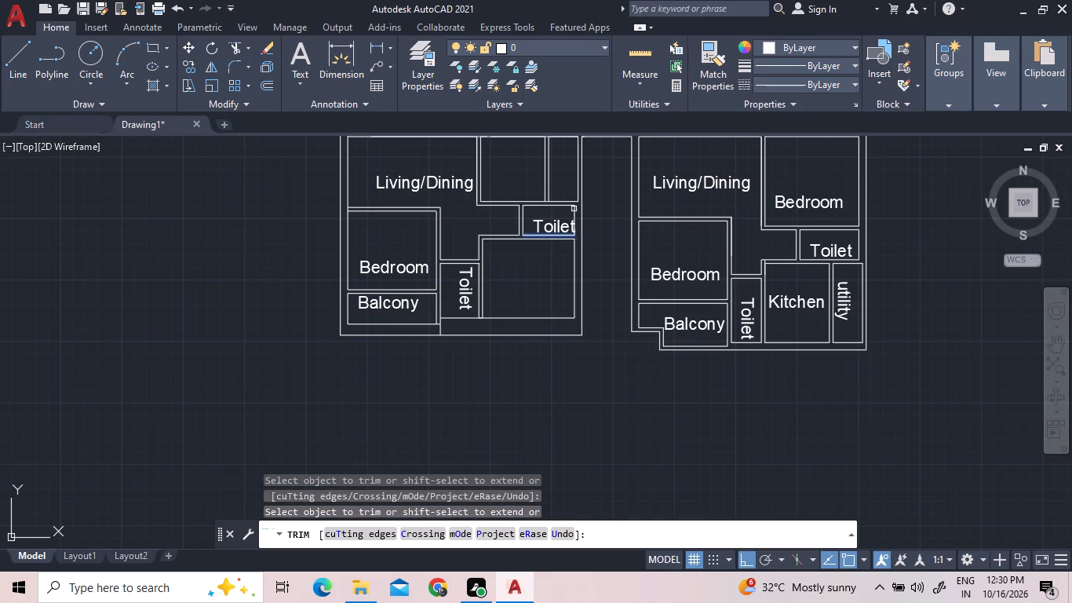
pyautogui.scroll(2, 550, 202)
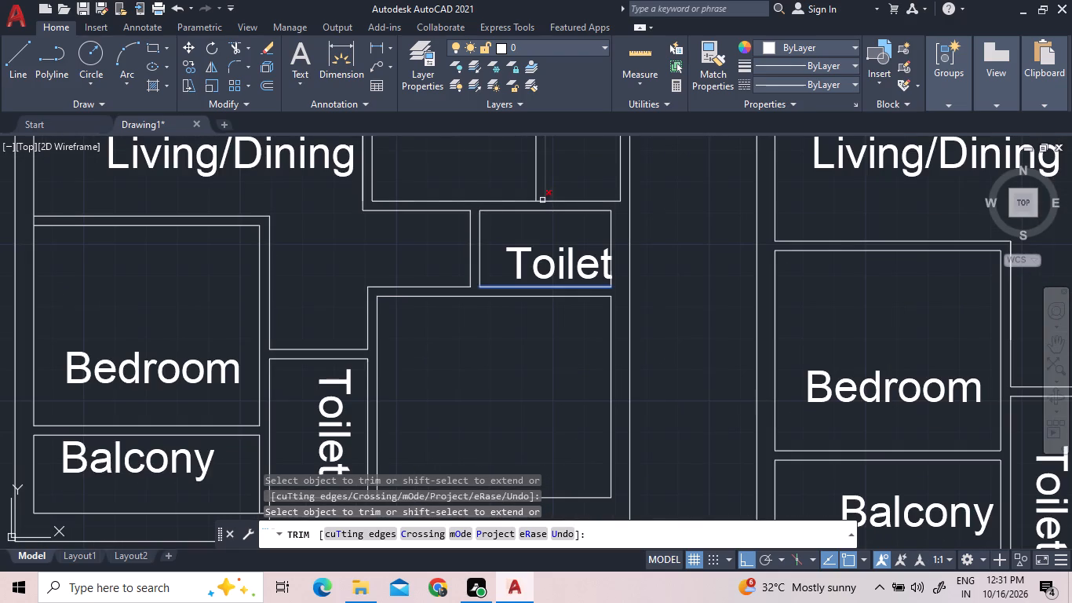
pyautogui.click(539, 202)
pyautogui.scroll(-2, 559, 246)
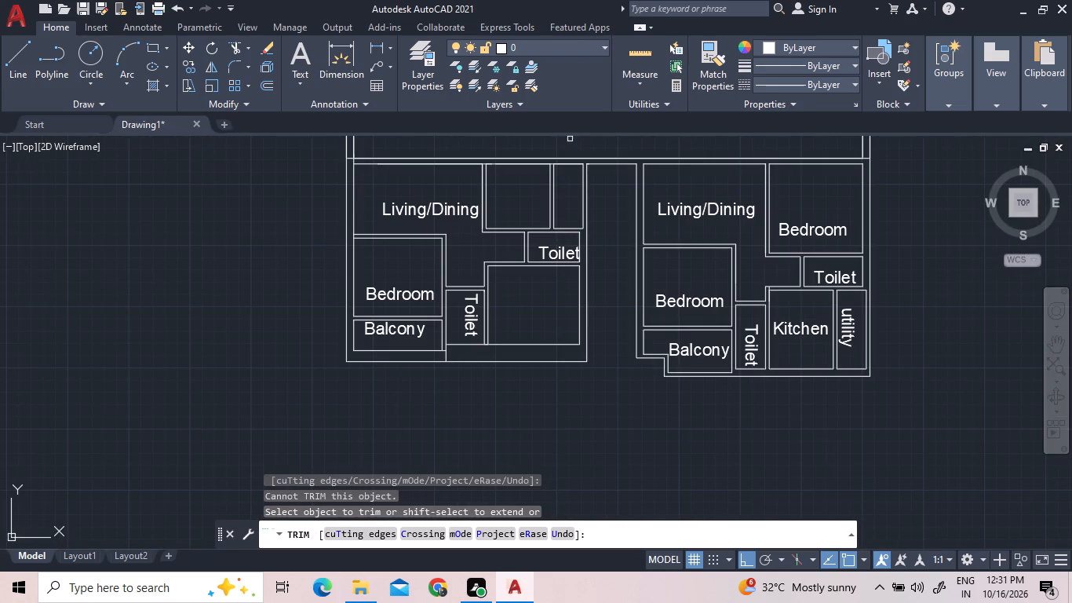
pyautogui.scroll(5, 560, 145)
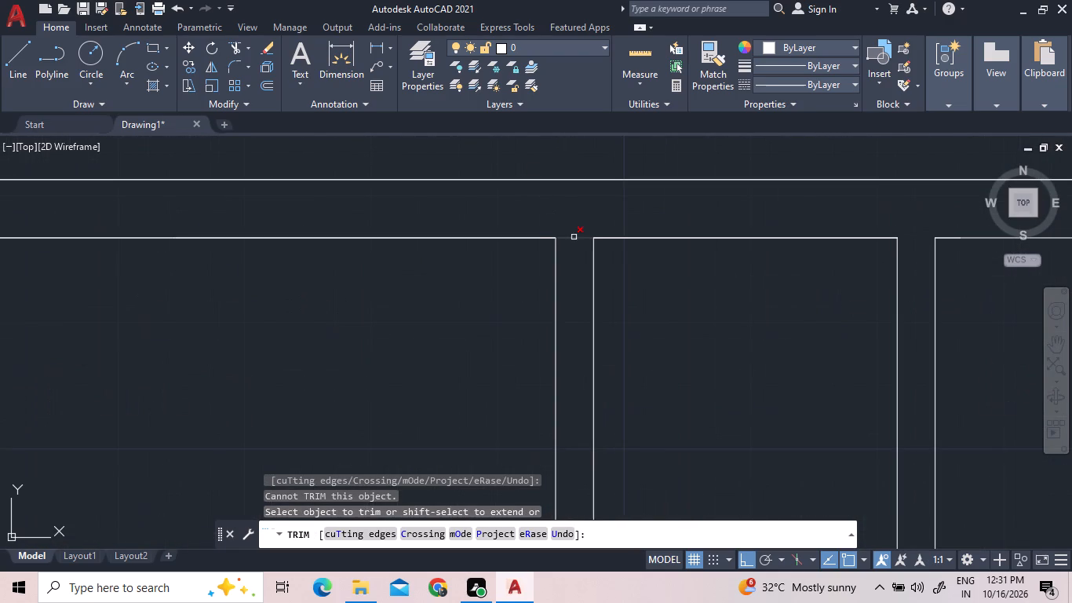
pyautogui.click(571, 236)
pyautogui.scroll(-4, 579, 234)
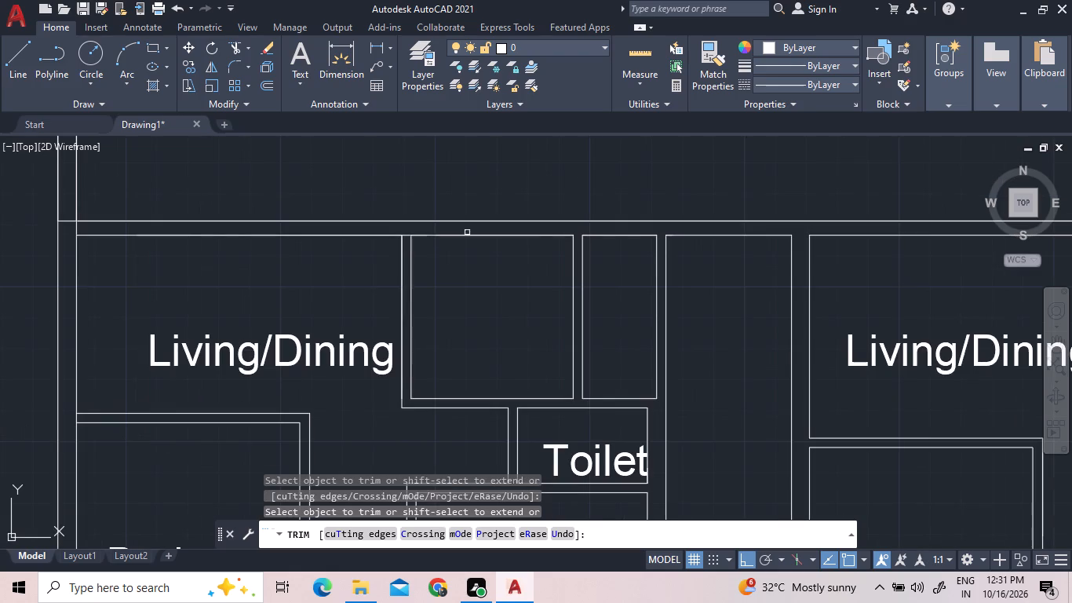
pyautogui.click(404, 234)
pyautogui.scroll(-2, 449, 210)
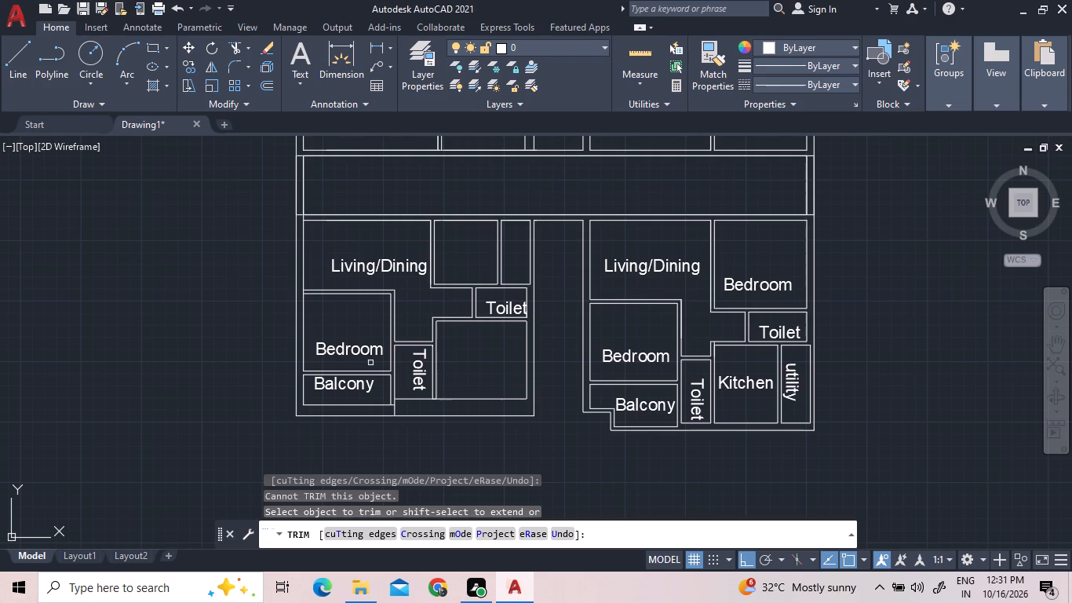
pyautogui.press('Escape')
pyautogui.click(403, 386)
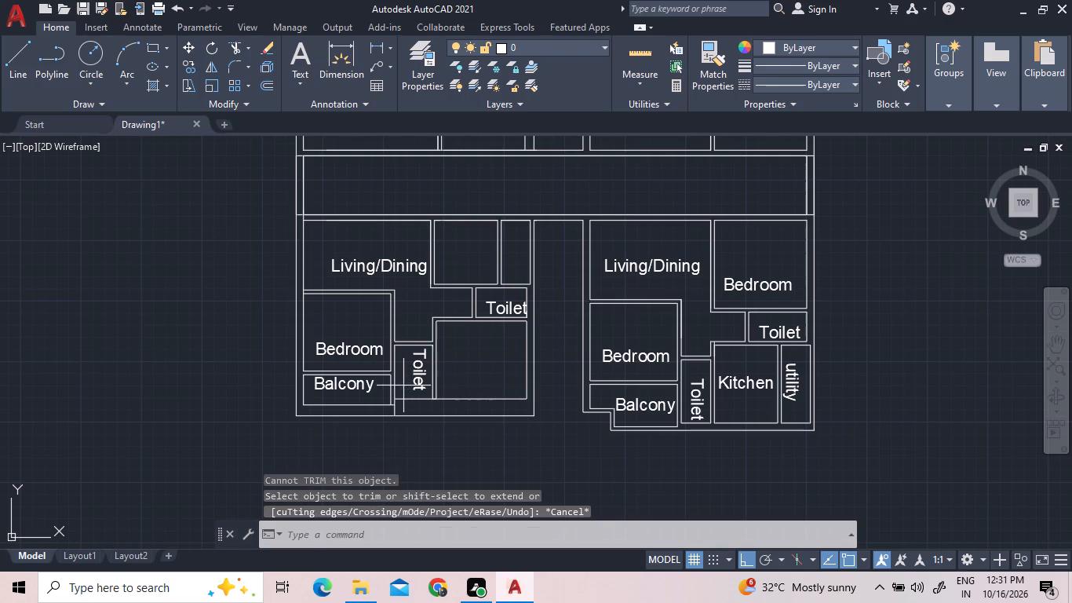
pyautogui.press('Escape')
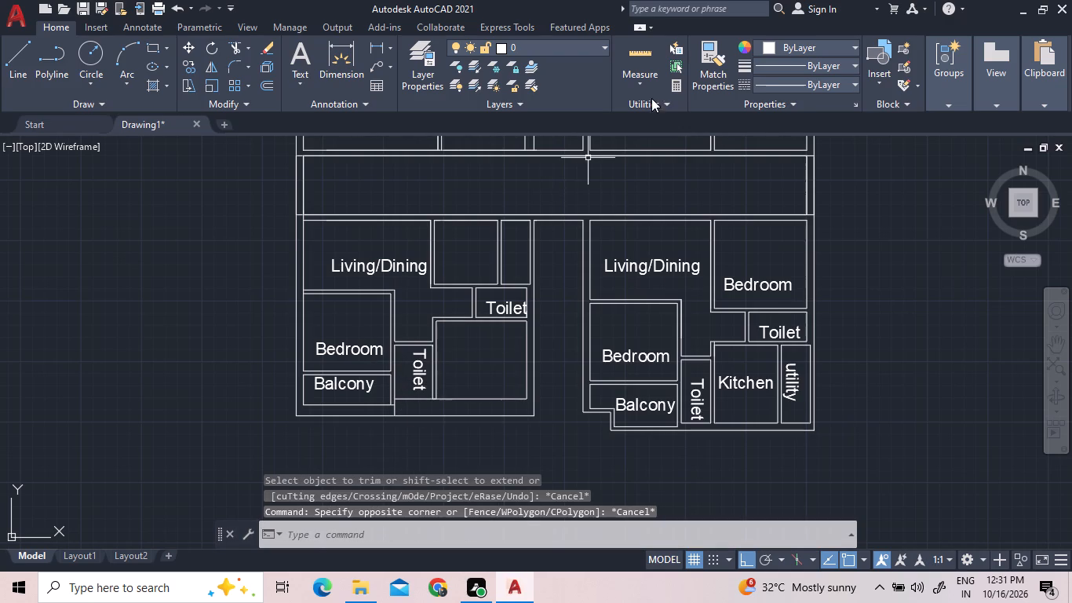
# Measure the lower-left unit's lower toilet with Quick measure.
pyautogui.click(648, 52)
pyautogui.scroll(3, 406, 386)
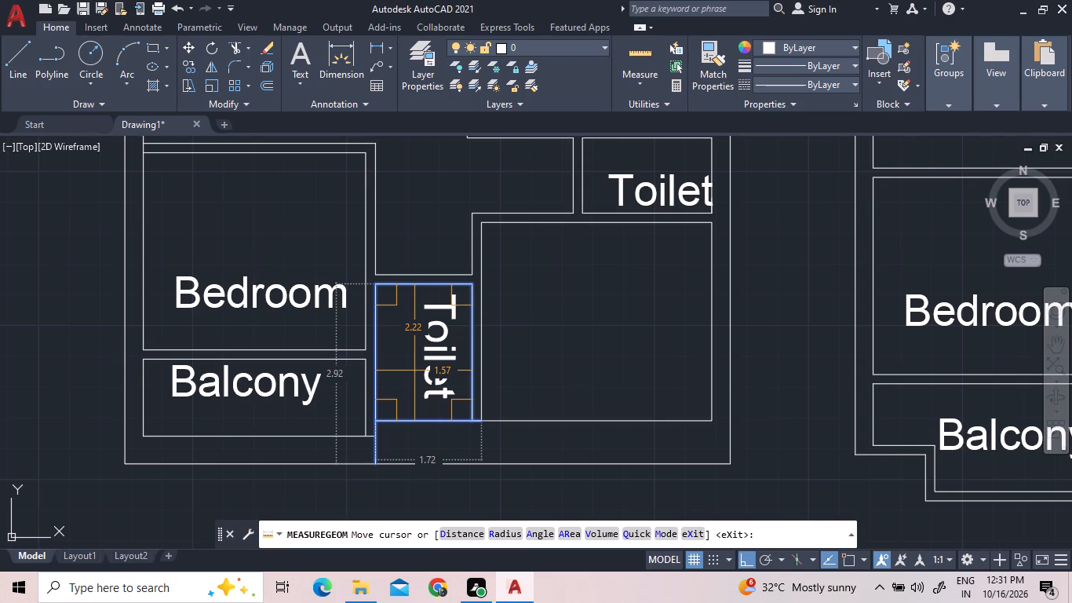
pyautogui.press('Escape')
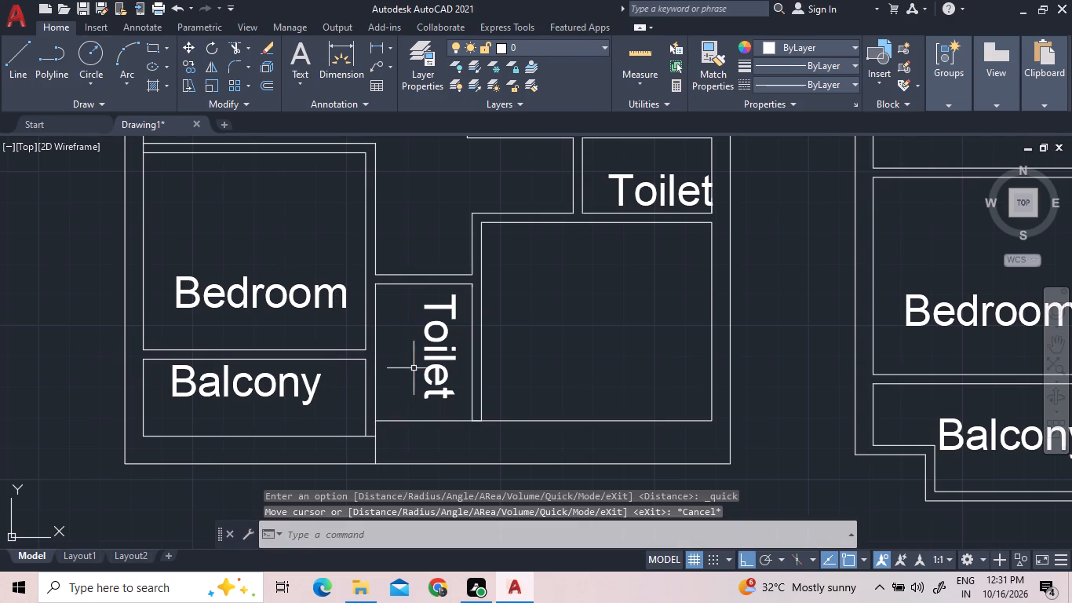
# Move the lower-left unit's bedroom and balcony wall lines, including the adjoining toilet-side wall lines, 0.12 towards the lower toilet.
pyautogui.click(414, 368)
pyautogui.click(345, 331)
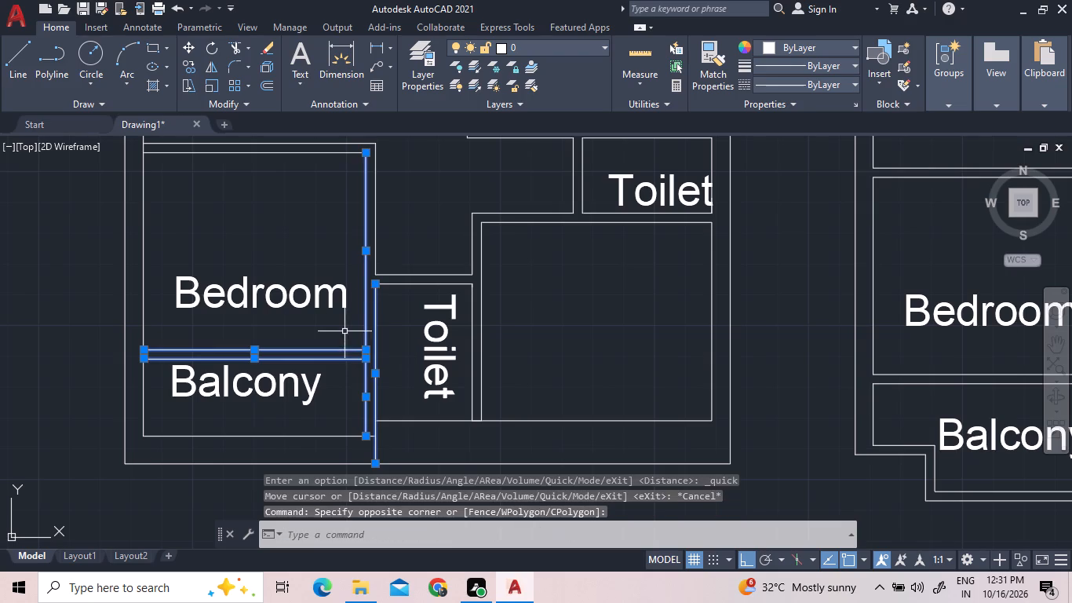
pyautogui.click(376, 252)
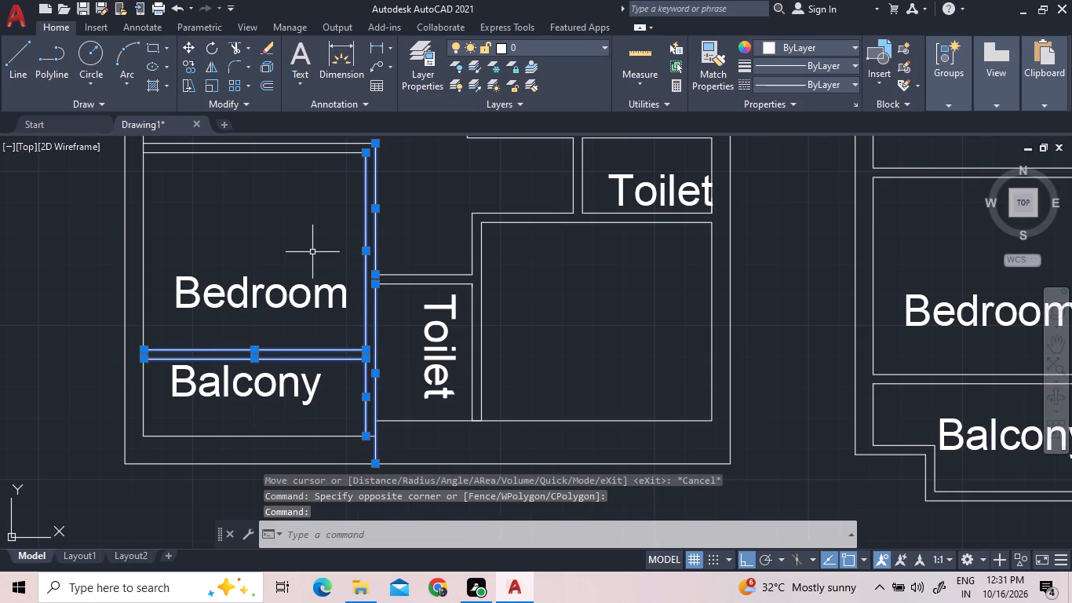
pyautogui.click(144, 253)
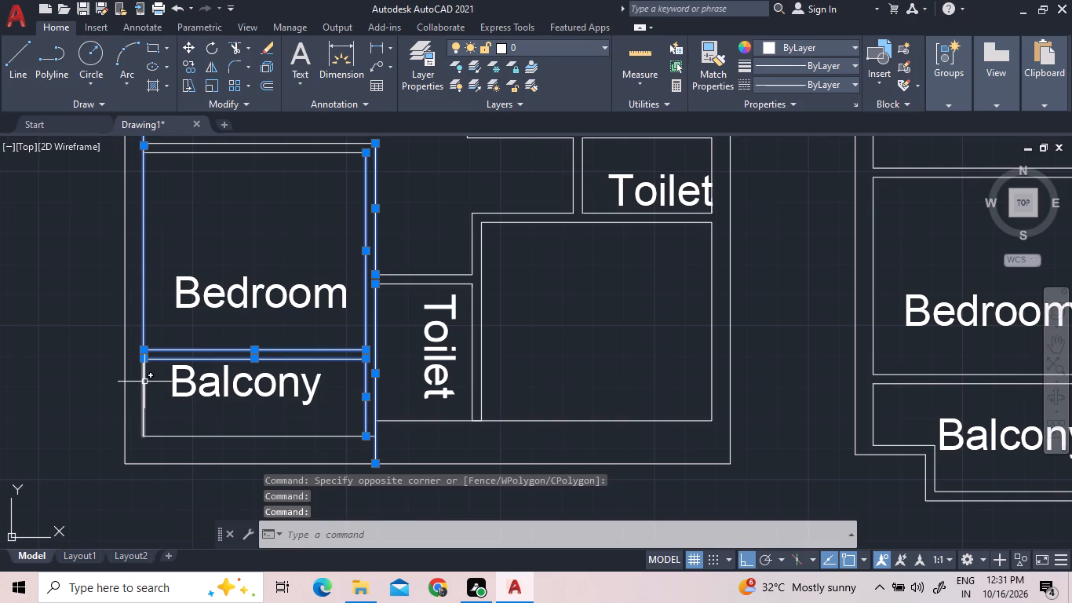
pyautogui.doubleClick(144, 382)
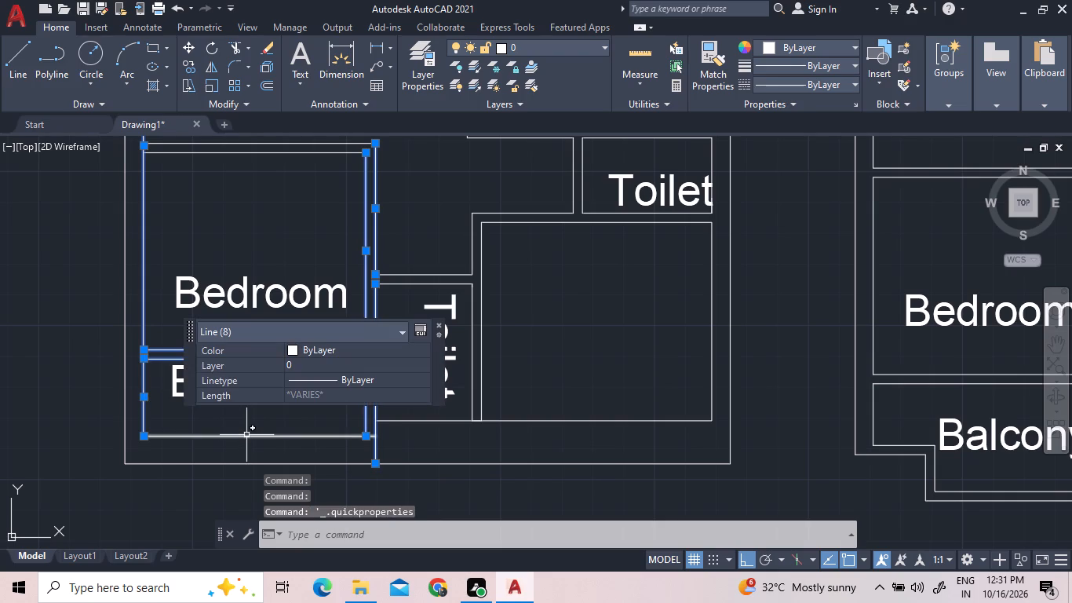
pyautogui.click(246, 435)
pyautogui.click(356, 141)
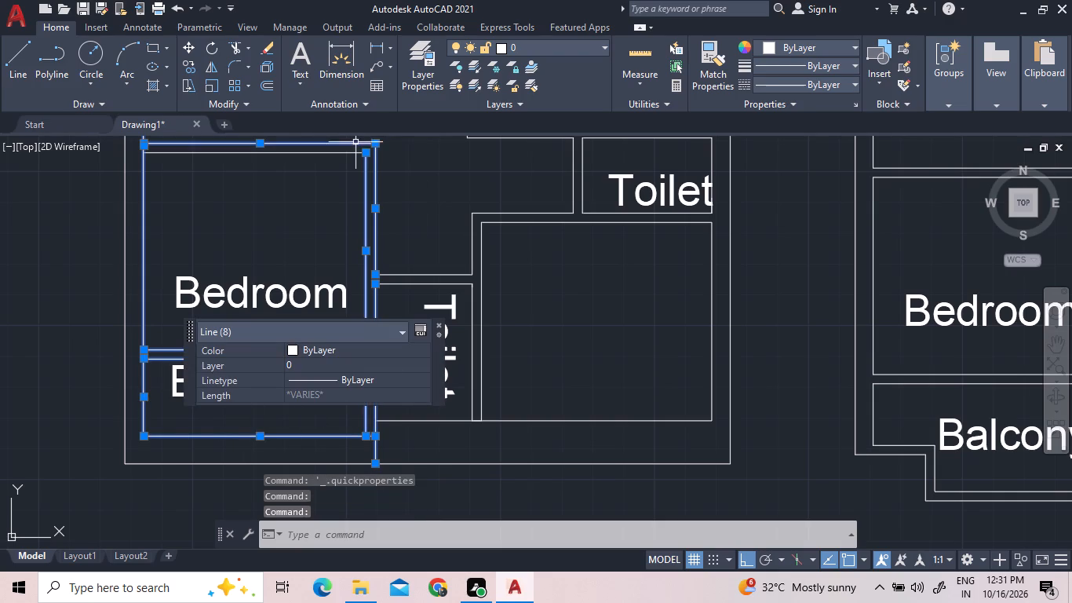
pyautogui.click(347, 152)
pyautogui.rightClick(400, 231)
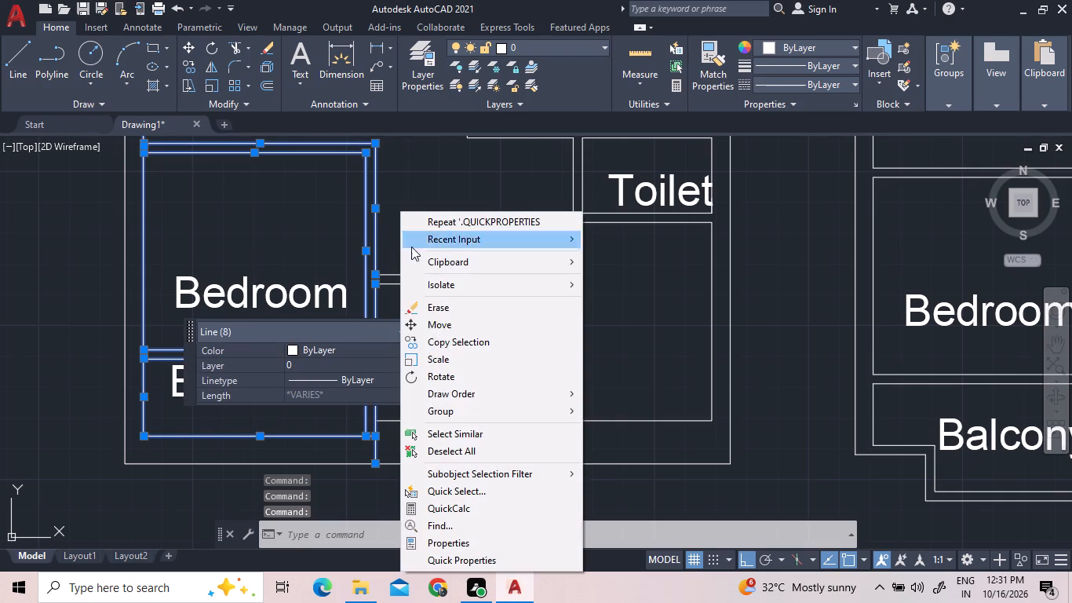
pyautogui.click(430, 331)
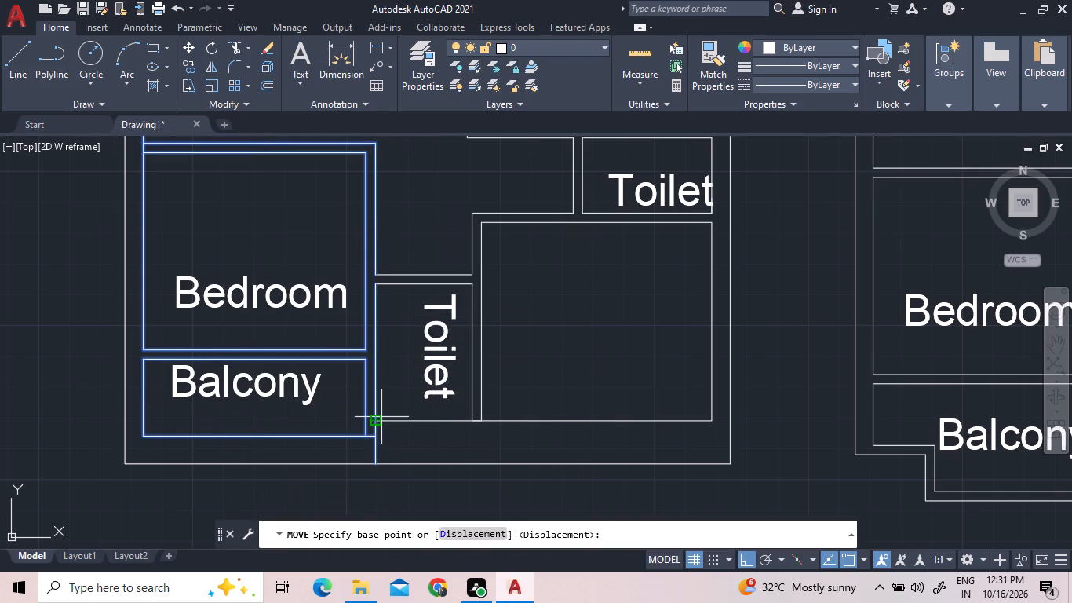
pyautogui.click(379, 420)
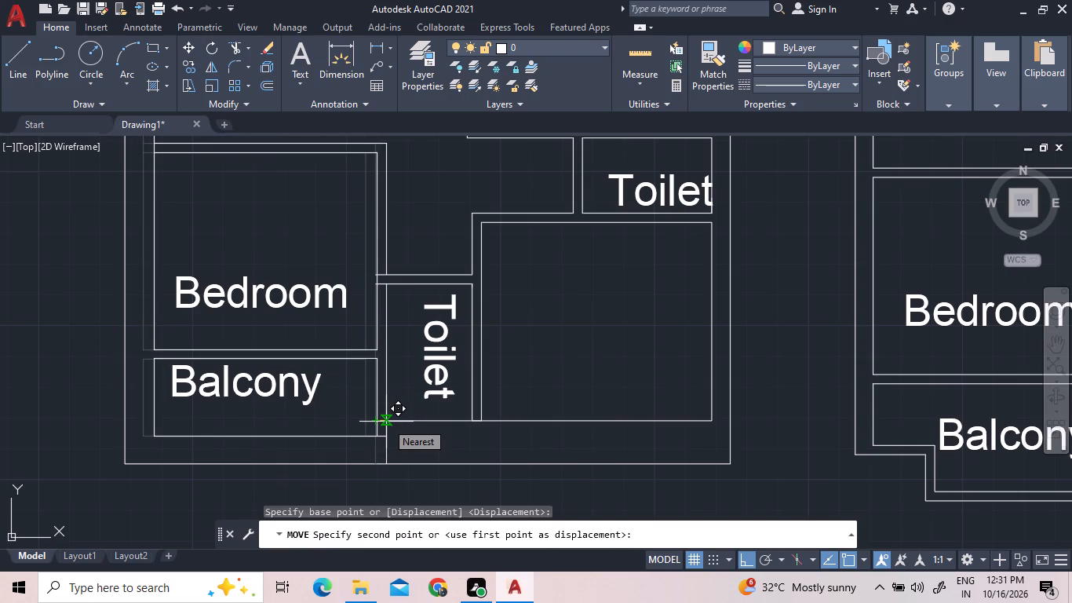
pyautogui.write('1.')
pyautogui.press('BackSpace')
pyautogui.press('BackSpace')
pyautogui.write('0.1')
pyautogui.press('2')
pyautogui.press('Return')
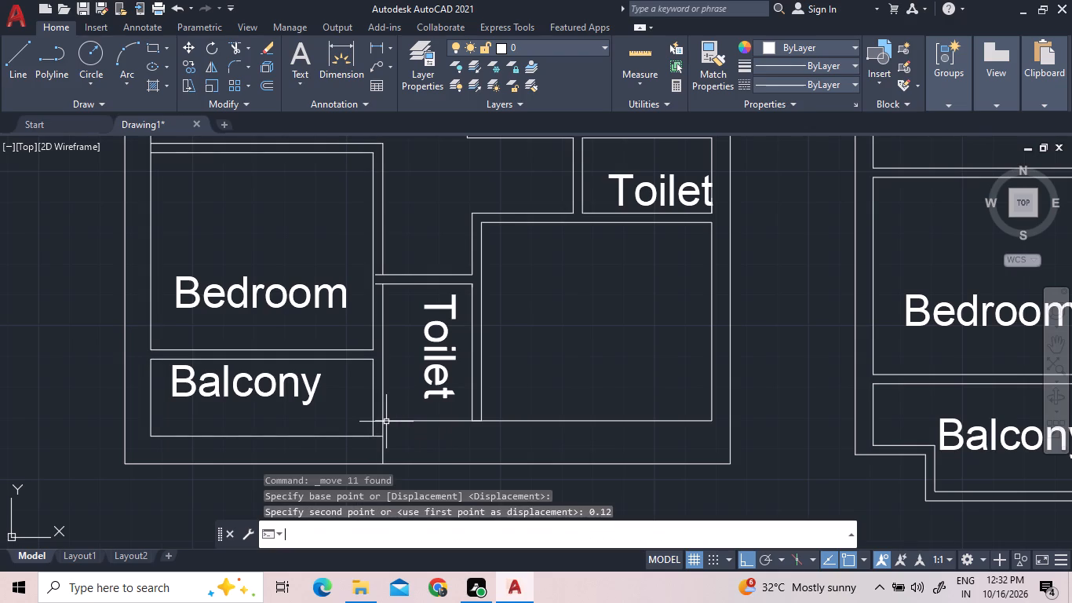
# Measure the lower toilet again with Quick measure.
pyautogui.click(654, 67)
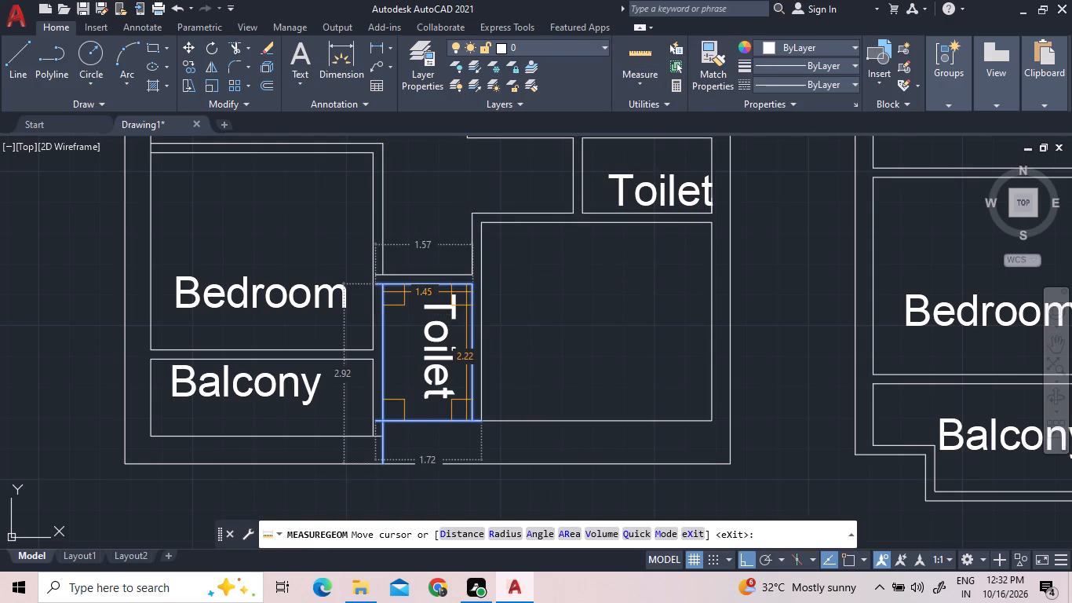
pyautogui.press('Escape')
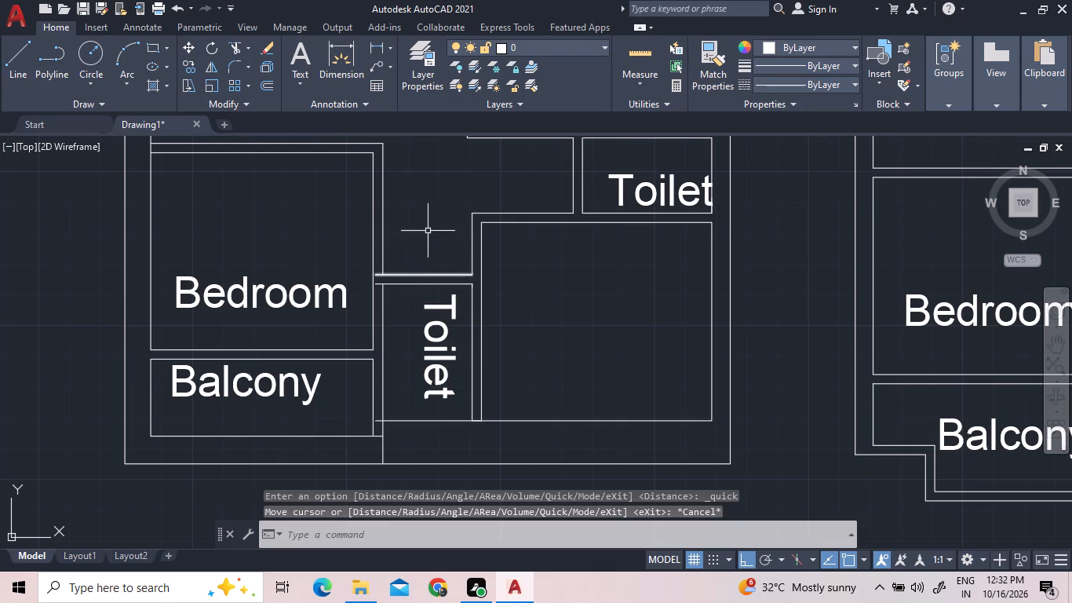
# Extend the lower toilet's top and bottom wall lines to the bedroom and balcony wall in the lower-left unit.
pyautogui.write('ex')
pyautogui.press('space')
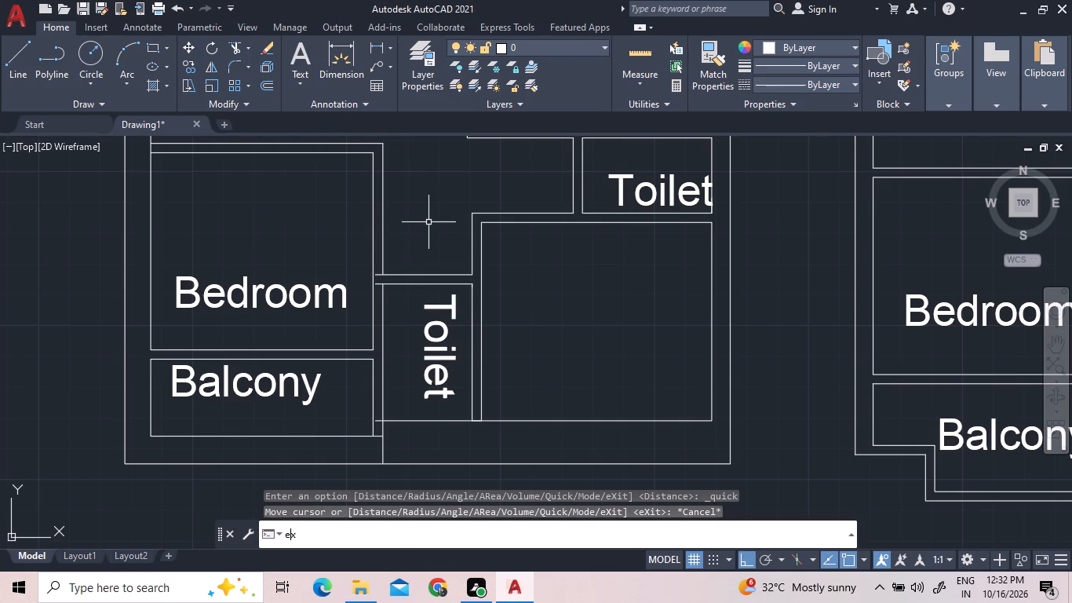
pyautogui.press('space')
pyautogui.click(421, 244)
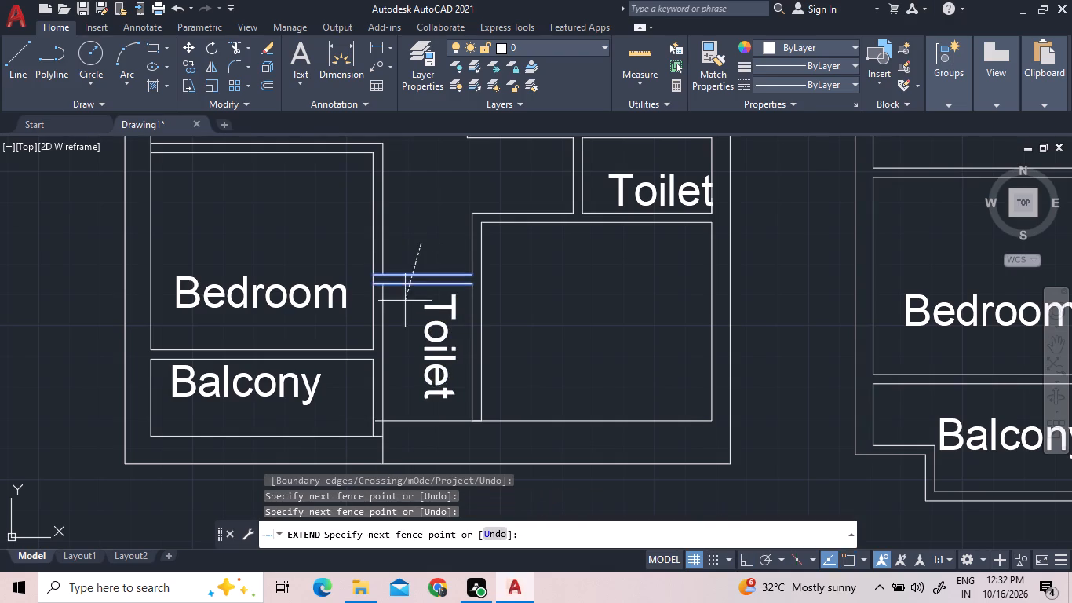
pyautogui.click(400, 309)
pyautogui.click(393, 437)
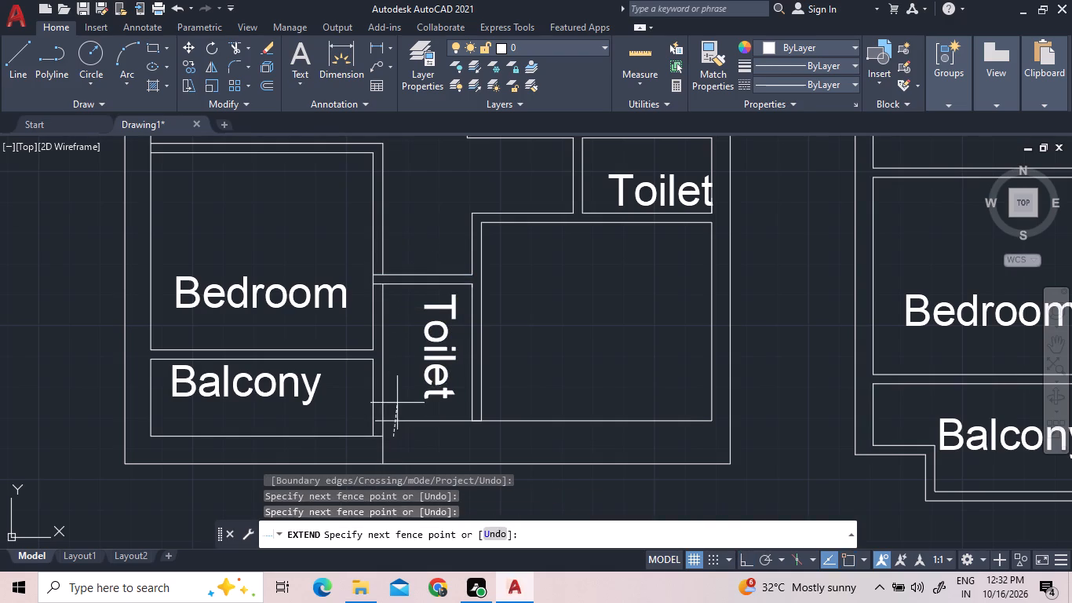
pyautogui.click(396, 386)
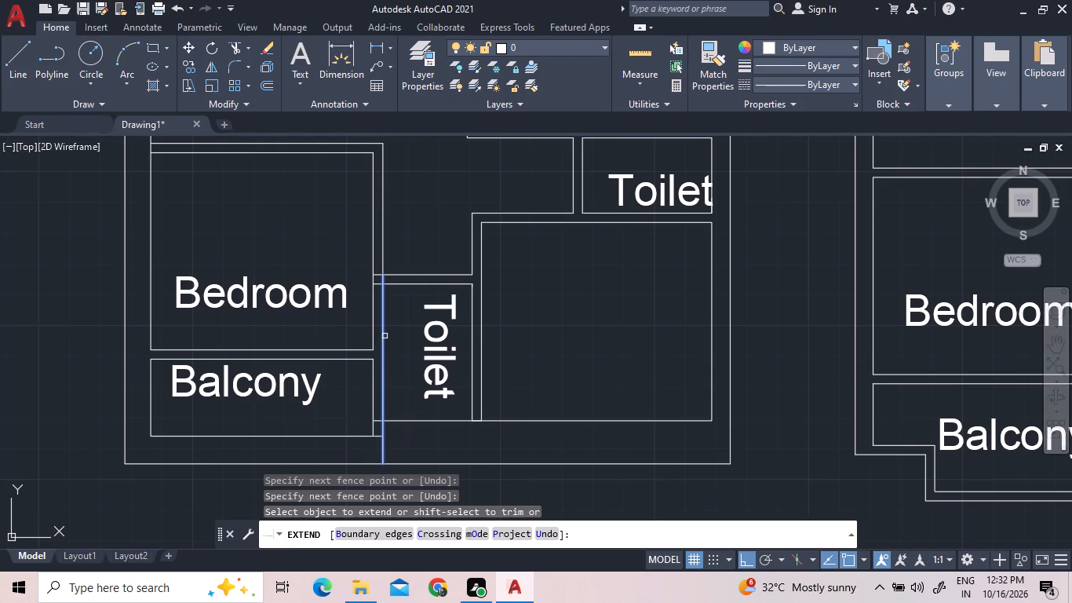
# Measure the lower-left unit's balcony with Quick measure.
pyautogui.click(652, 57)
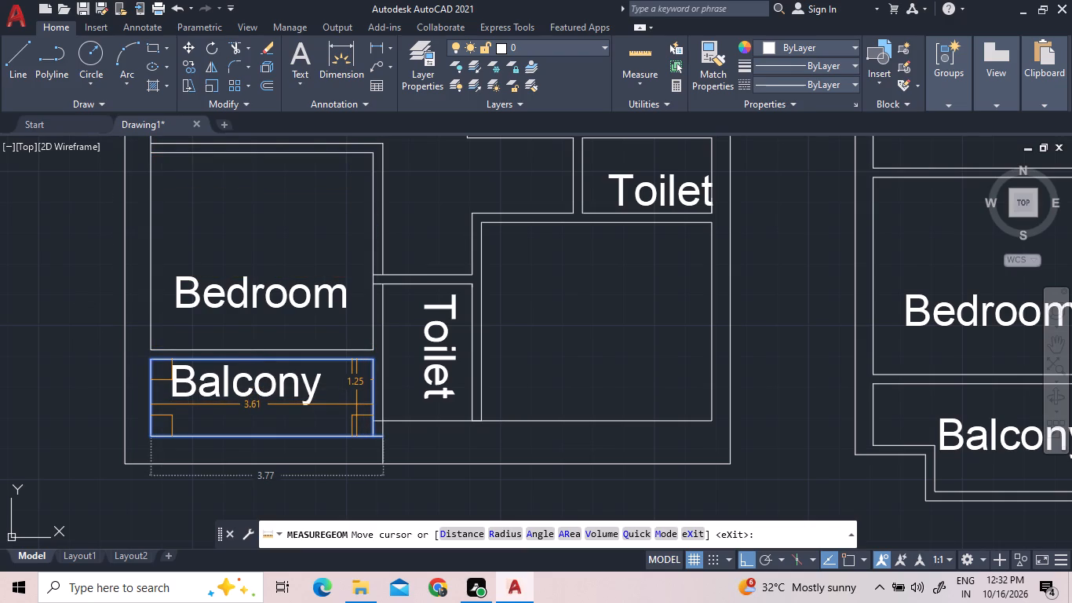
pyautogui.press('Escape')
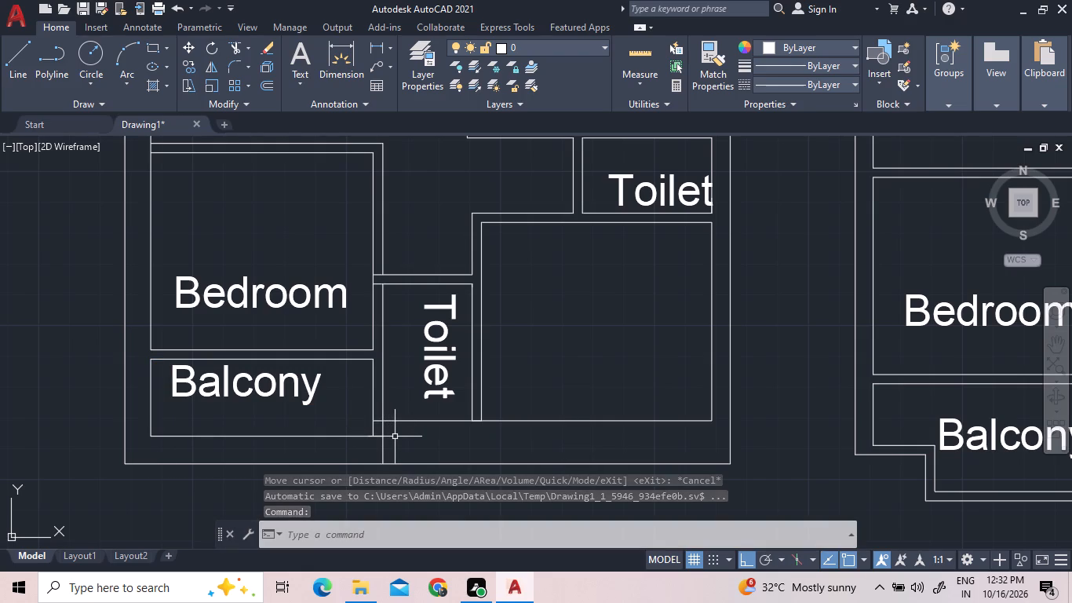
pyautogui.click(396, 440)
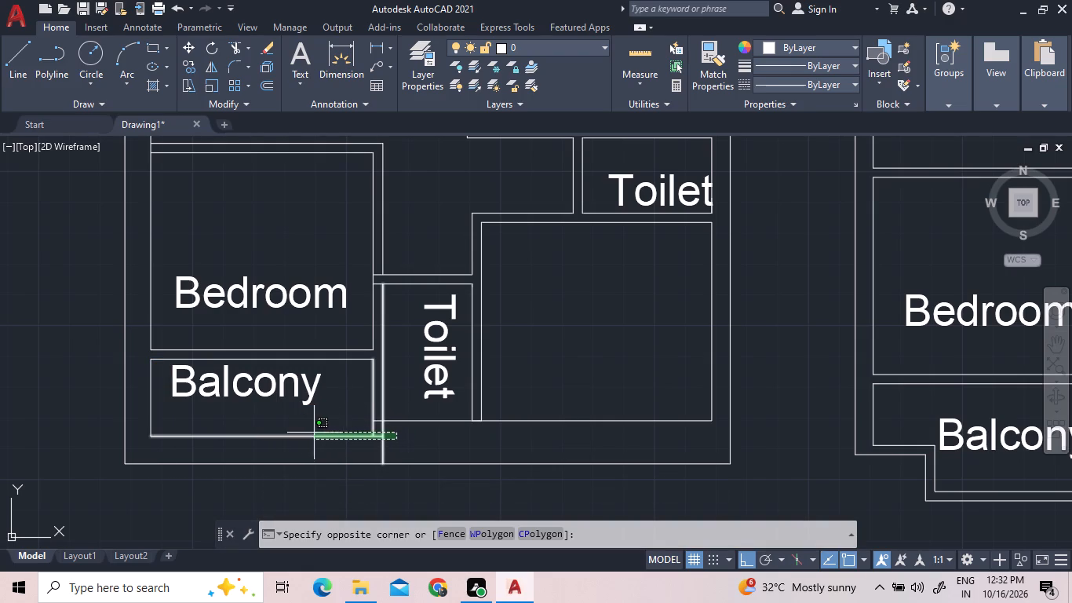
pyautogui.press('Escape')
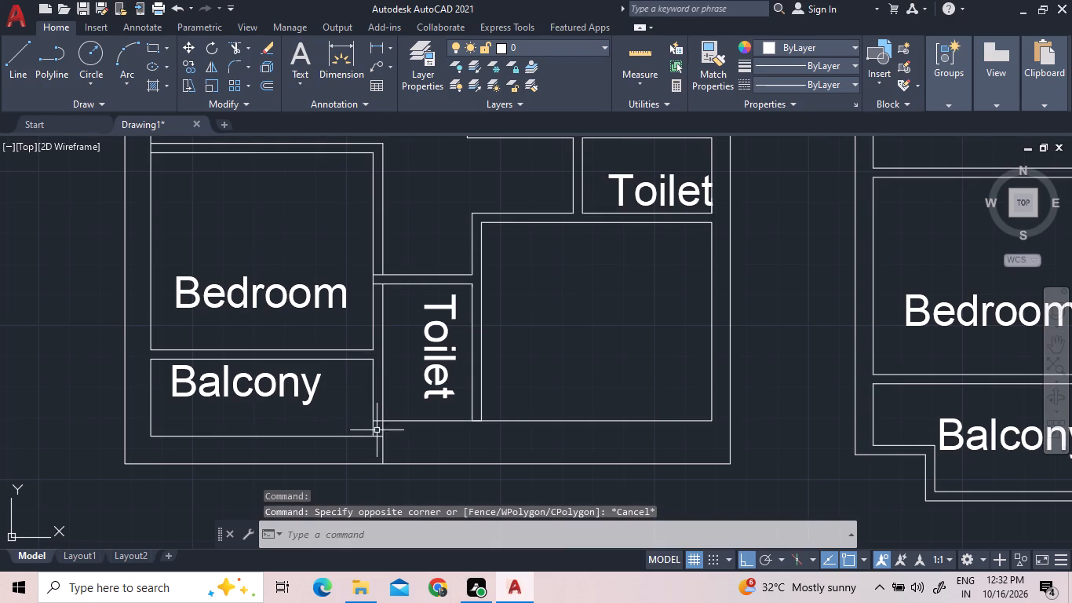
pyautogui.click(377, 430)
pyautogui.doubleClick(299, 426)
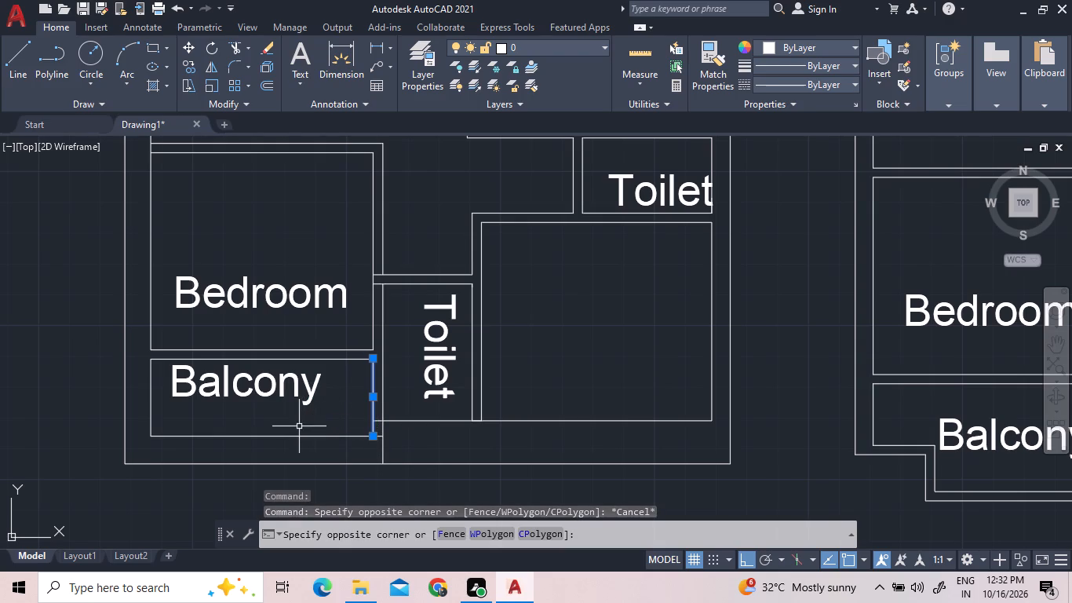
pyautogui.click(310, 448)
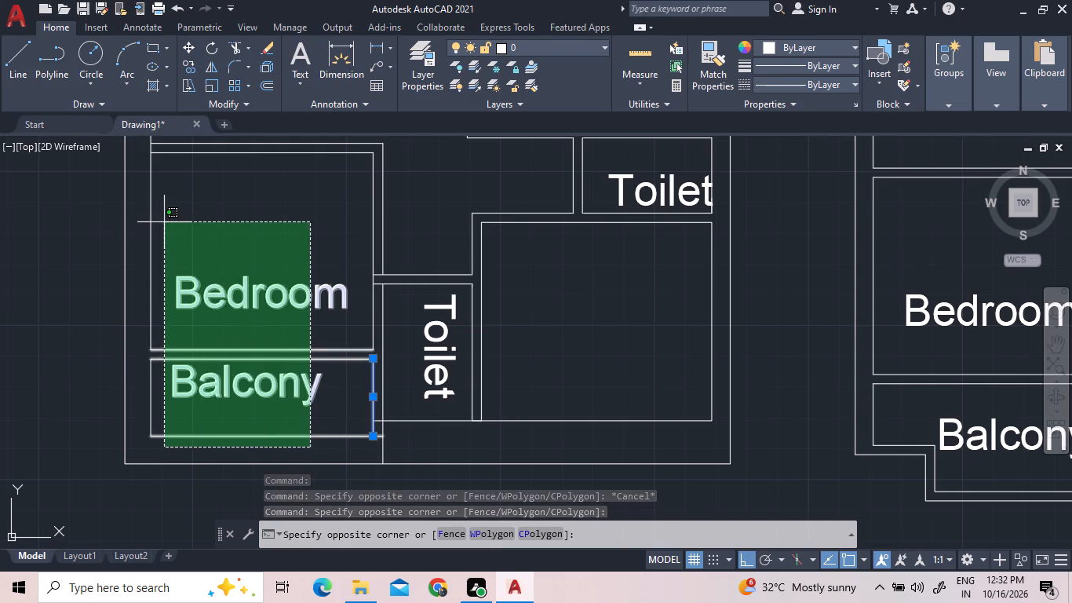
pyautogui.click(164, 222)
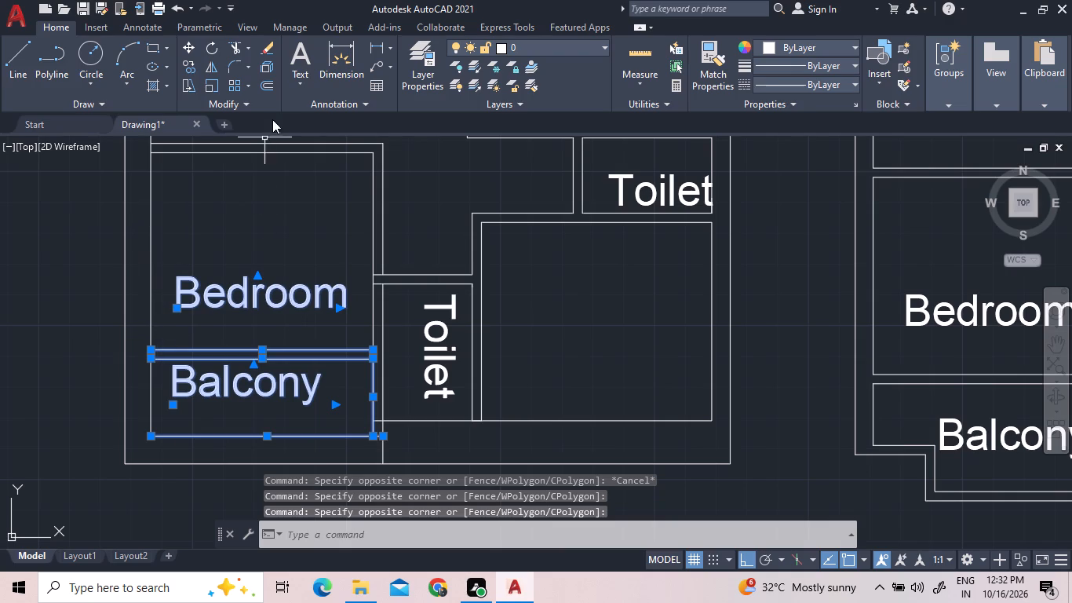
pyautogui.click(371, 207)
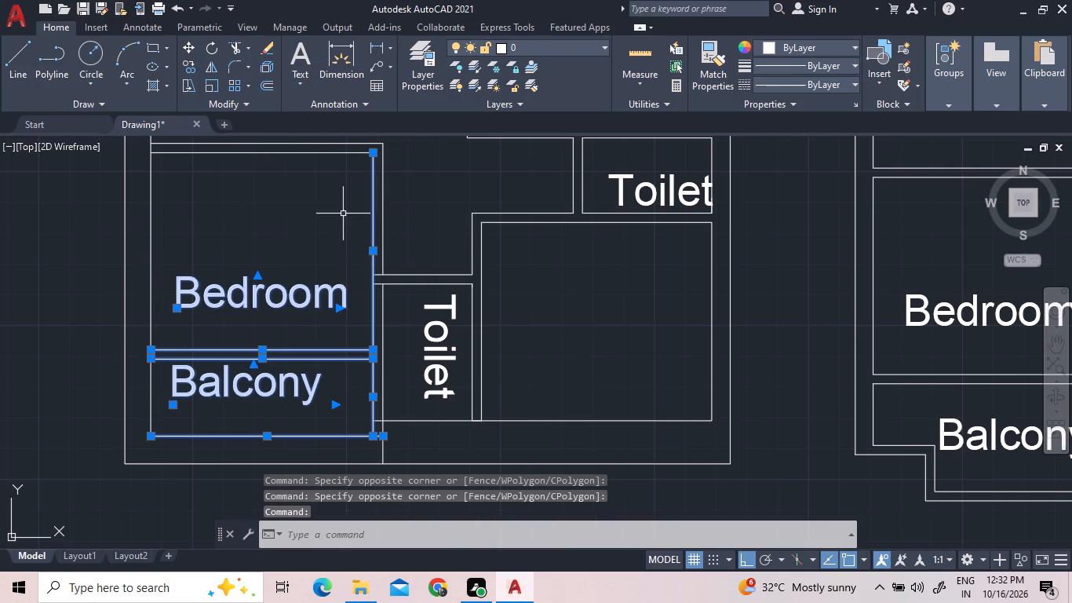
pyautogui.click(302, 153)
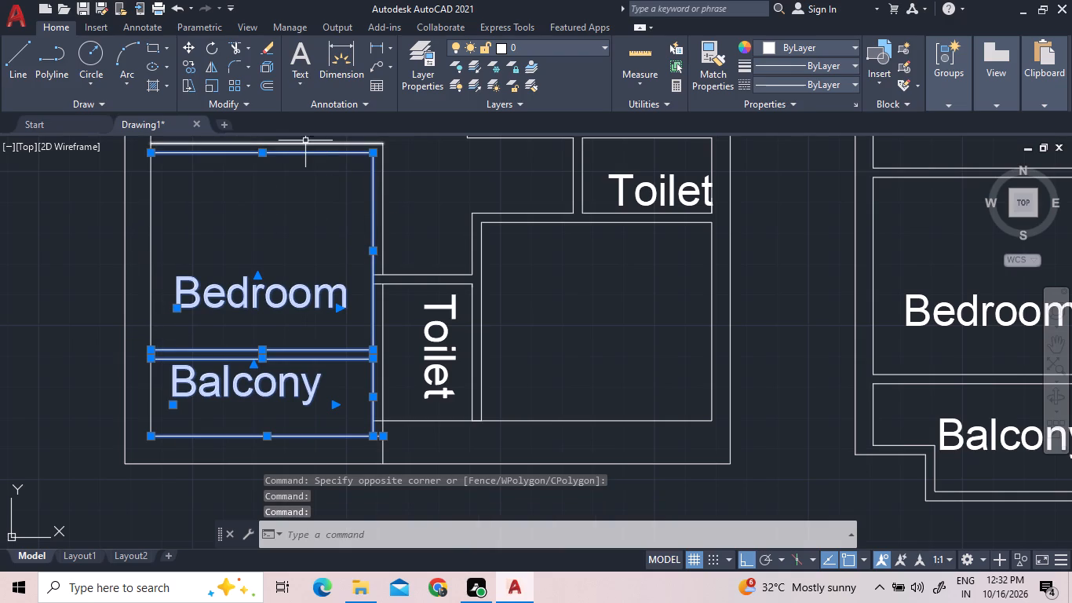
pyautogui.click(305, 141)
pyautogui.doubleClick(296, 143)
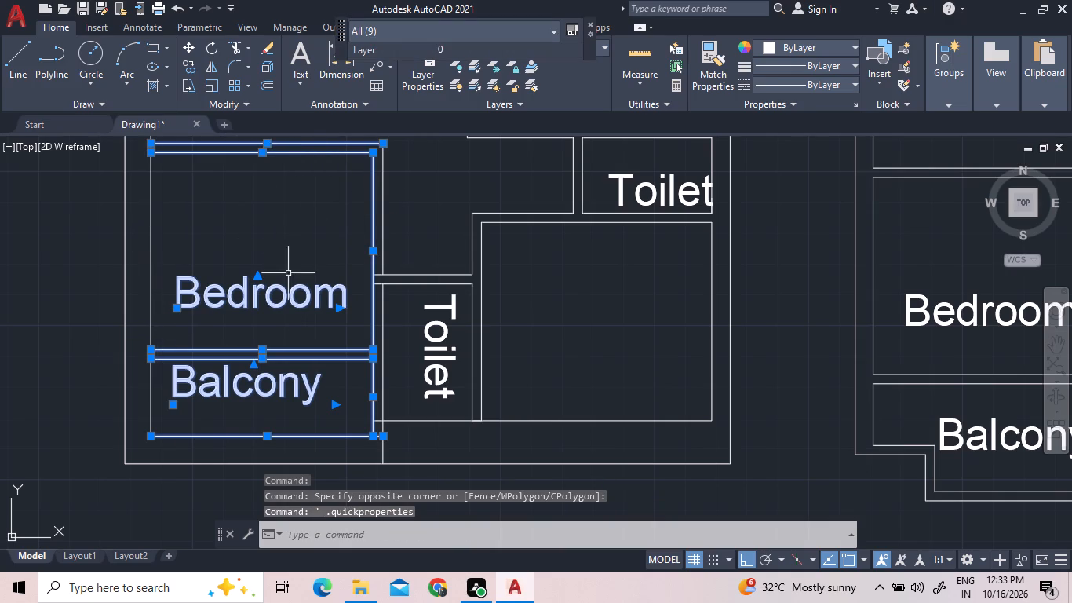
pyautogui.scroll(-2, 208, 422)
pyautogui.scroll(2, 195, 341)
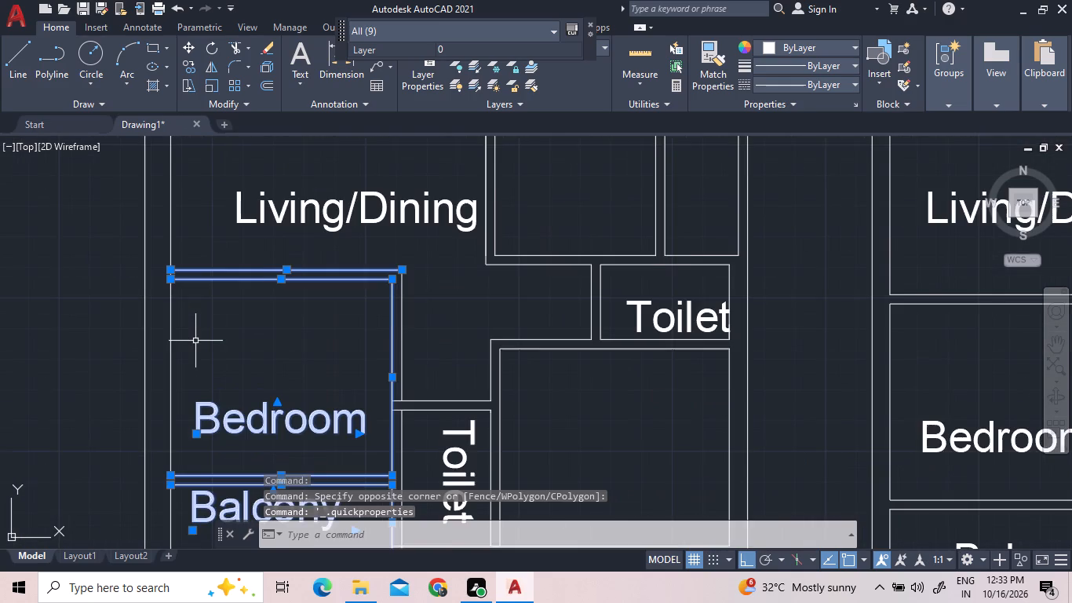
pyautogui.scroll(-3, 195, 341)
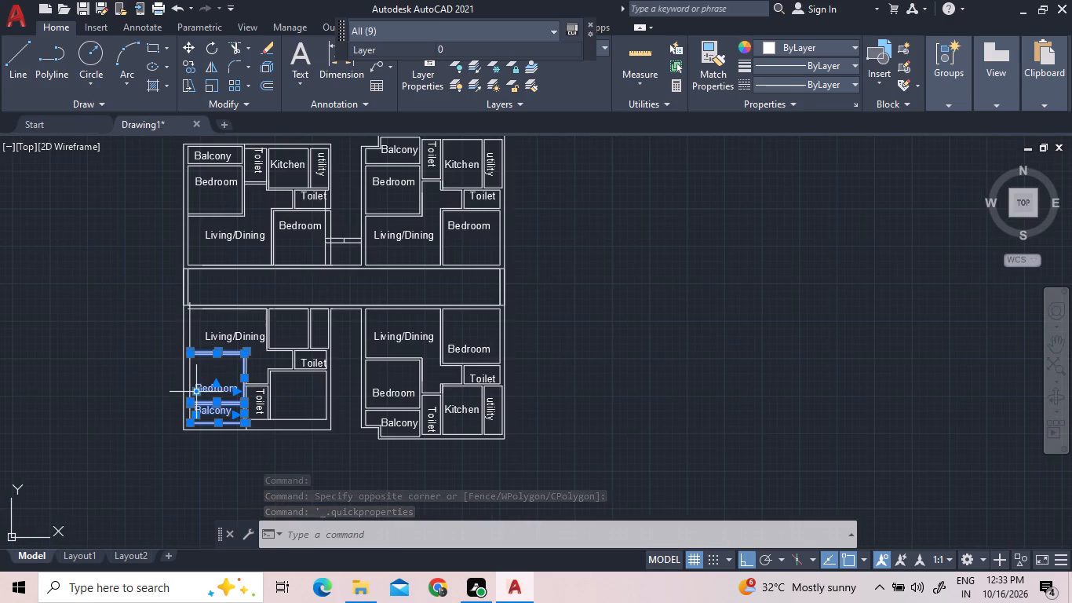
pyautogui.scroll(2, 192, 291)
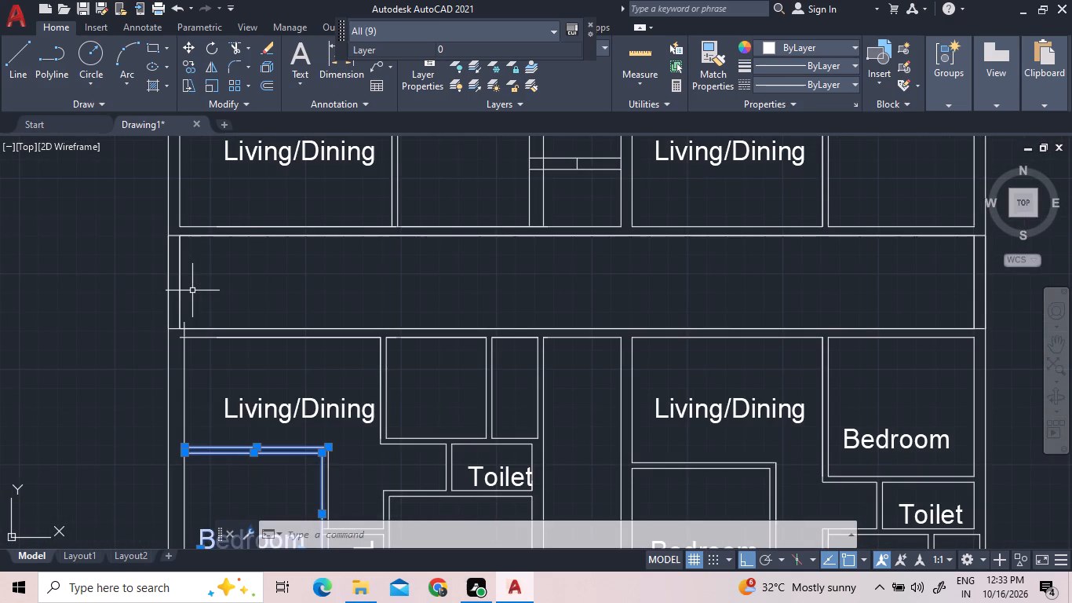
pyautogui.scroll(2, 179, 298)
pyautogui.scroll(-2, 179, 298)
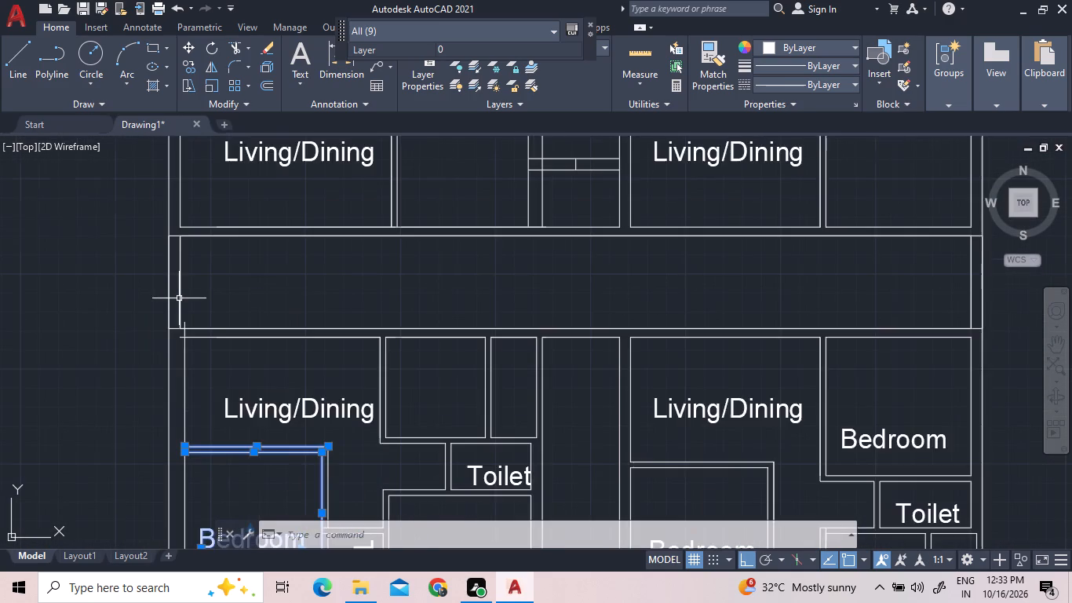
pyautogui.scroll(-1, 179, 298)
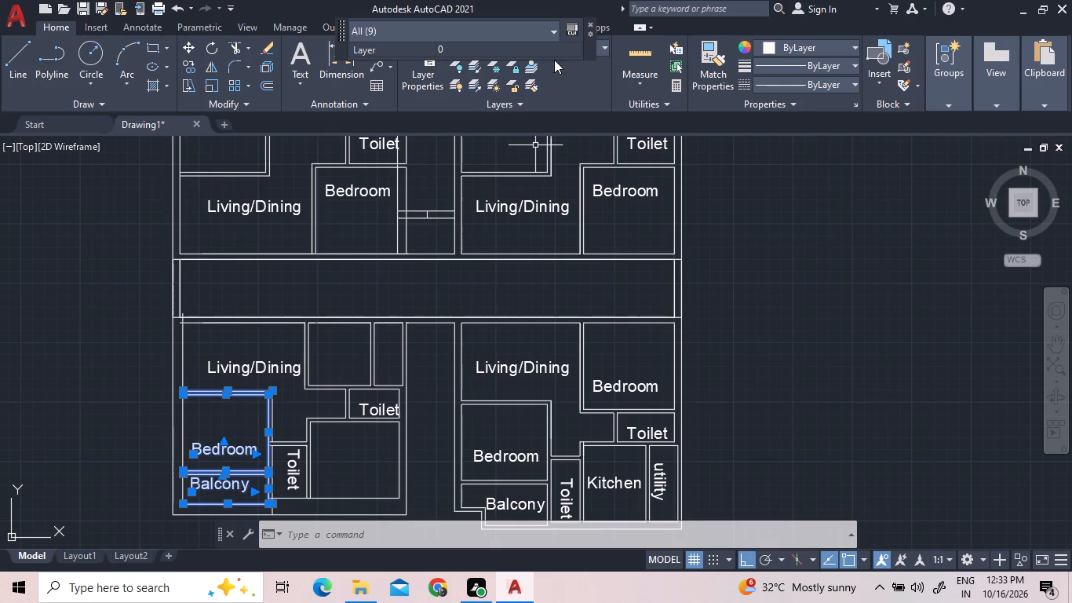
# Measure the lower-left unit's balcony again with Quick measure.
pyautogui.click(633, 50)
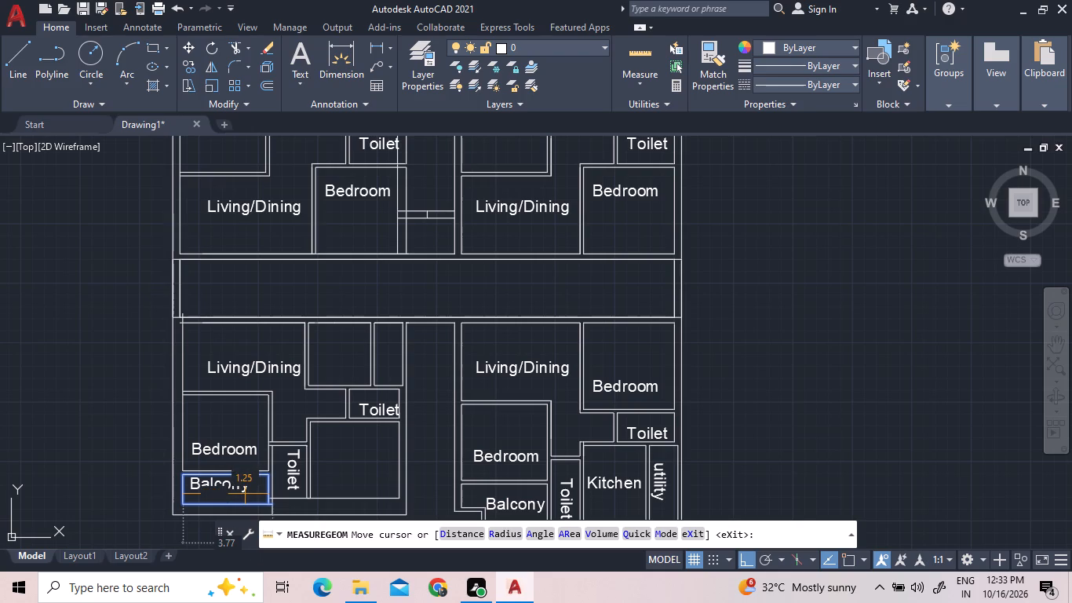
pyautogui.press('Escape')
# Delete the lower-left unit's balcony wall lines and the bedroom's inner side and bottom wall lines, keeping the room labels.
pyautogui.scroll(-1, 283, 422)
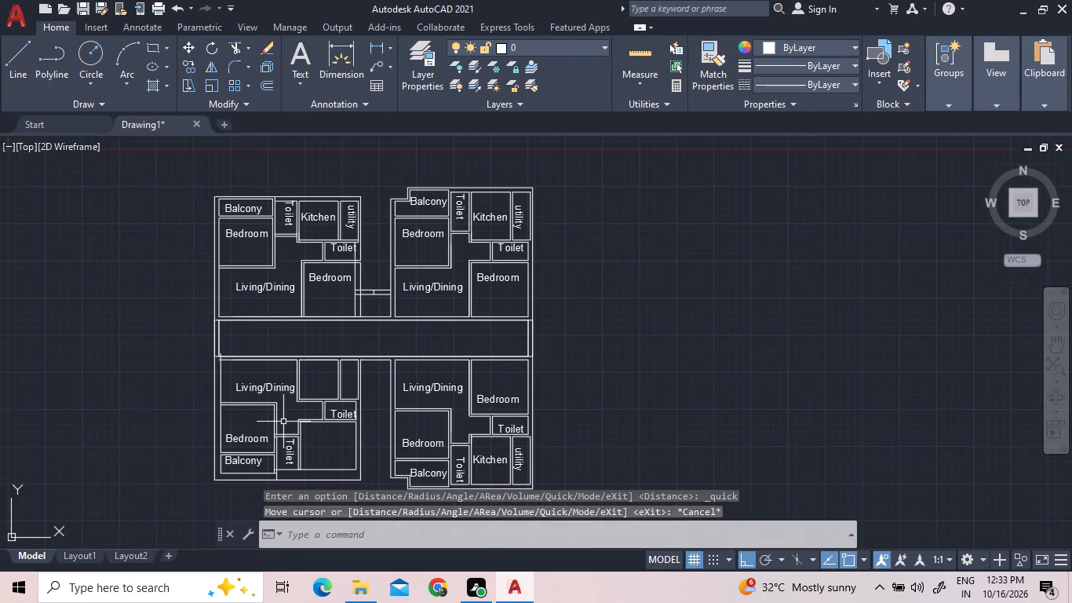
pyautogui.scroll(-1, 283, 422)
pyautogui.scroll(4, 281, 440)
pyautogui.scroll(-4, 289, 435)
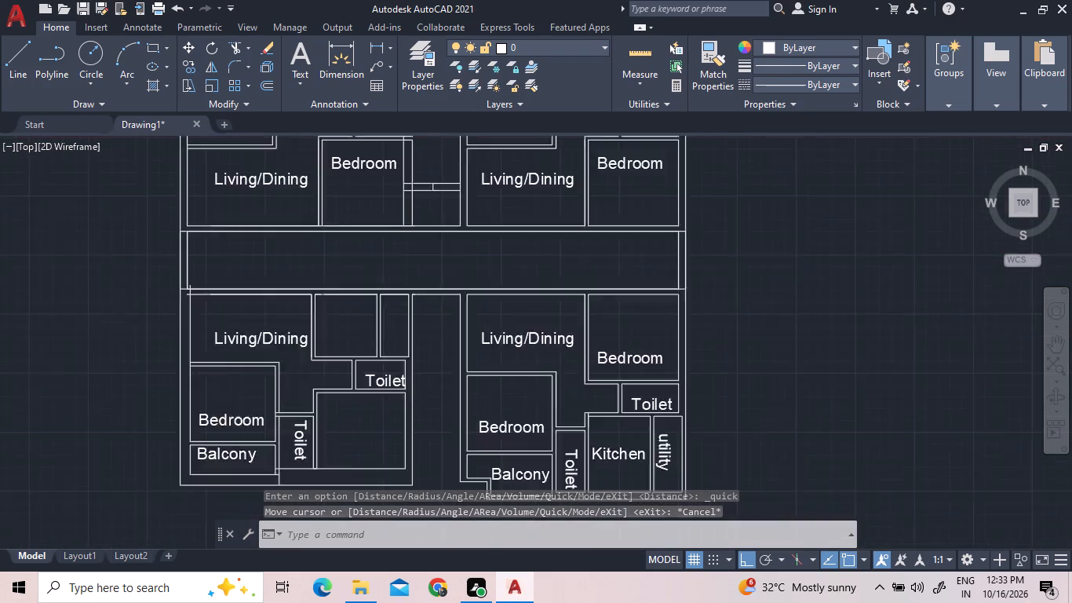
pyautogui.scroll(4, 279, 462)
pyautogui.click(328, 417)
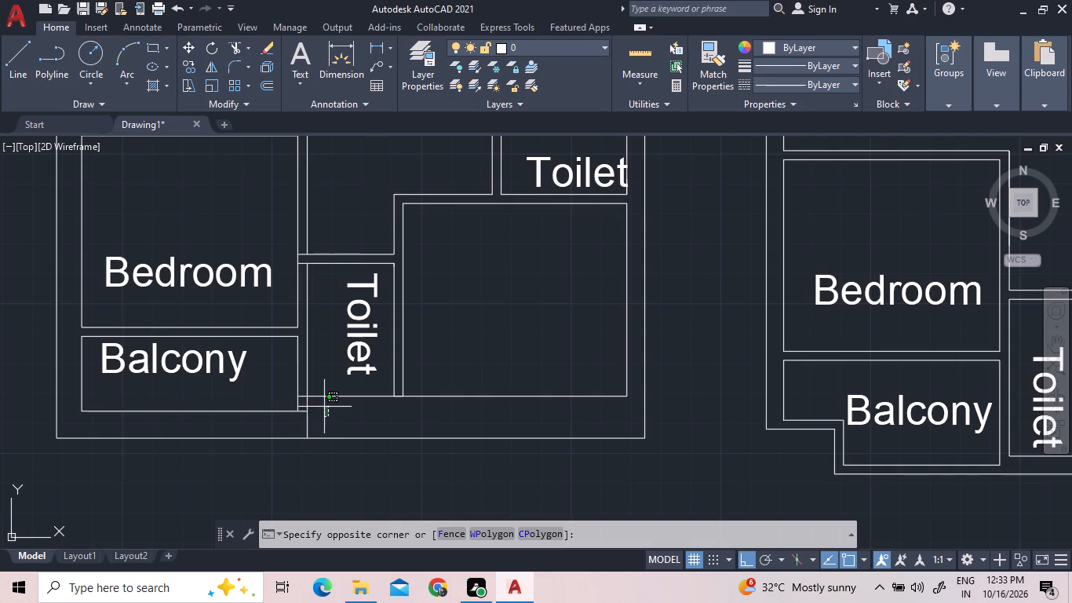
pyautogui.click(324, 407)
pyautogui.click(301, 406)
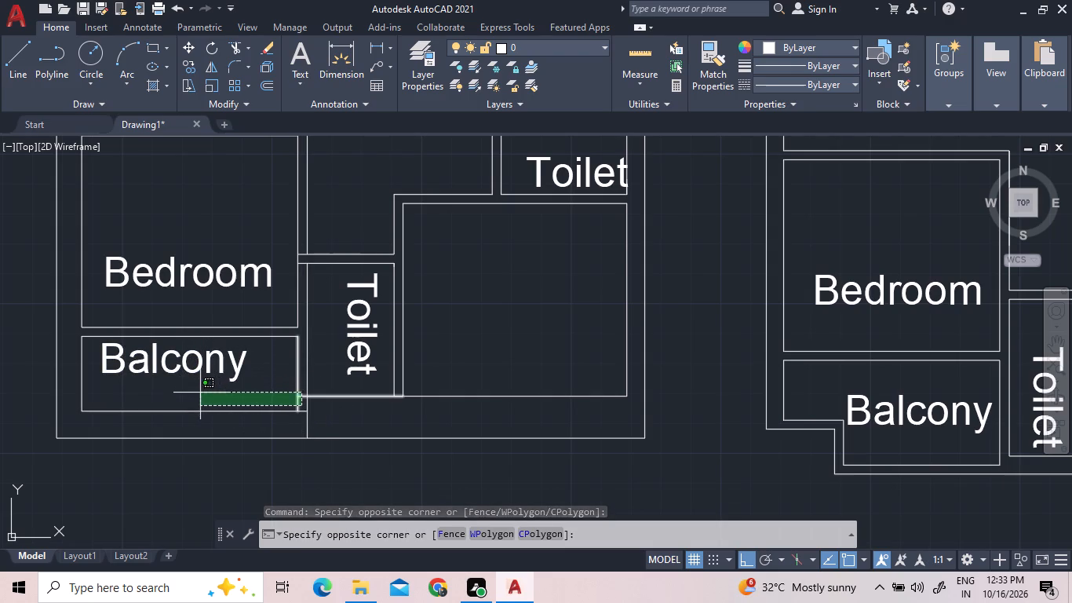
pyautogui.click(199, 397)
pyautogui.click(234, 330)
pyautogui.click(221, 345)
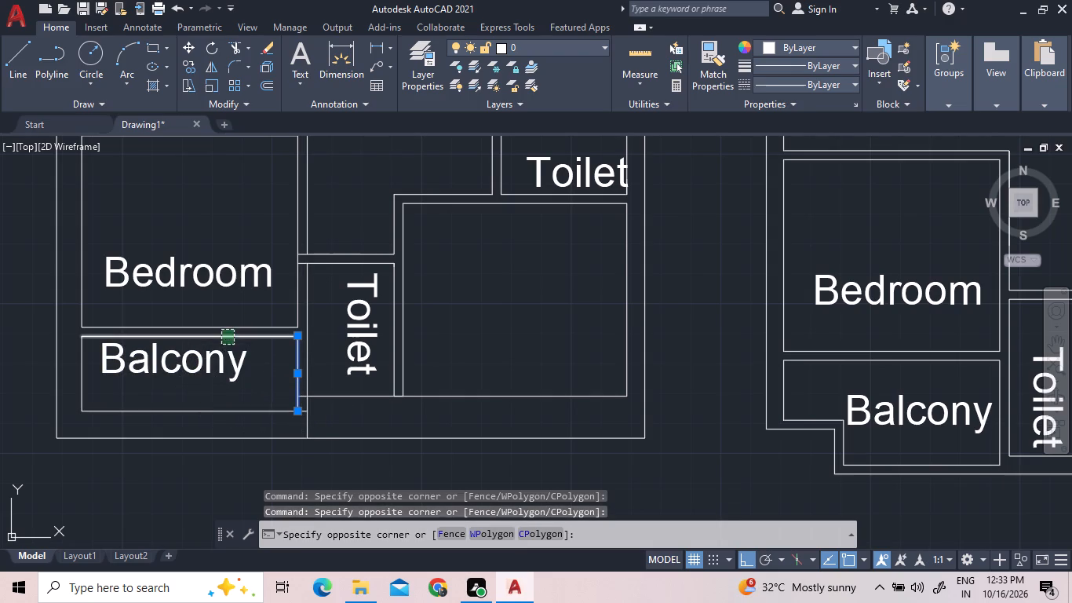
pyautogui.click(224, 326)
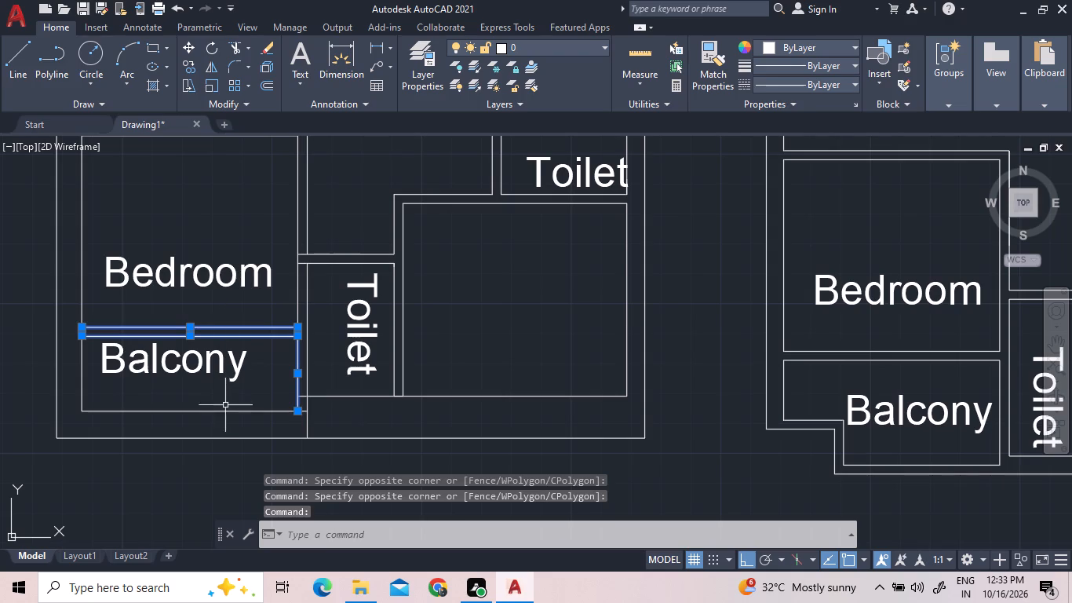
pyautogui.click(226, 410)
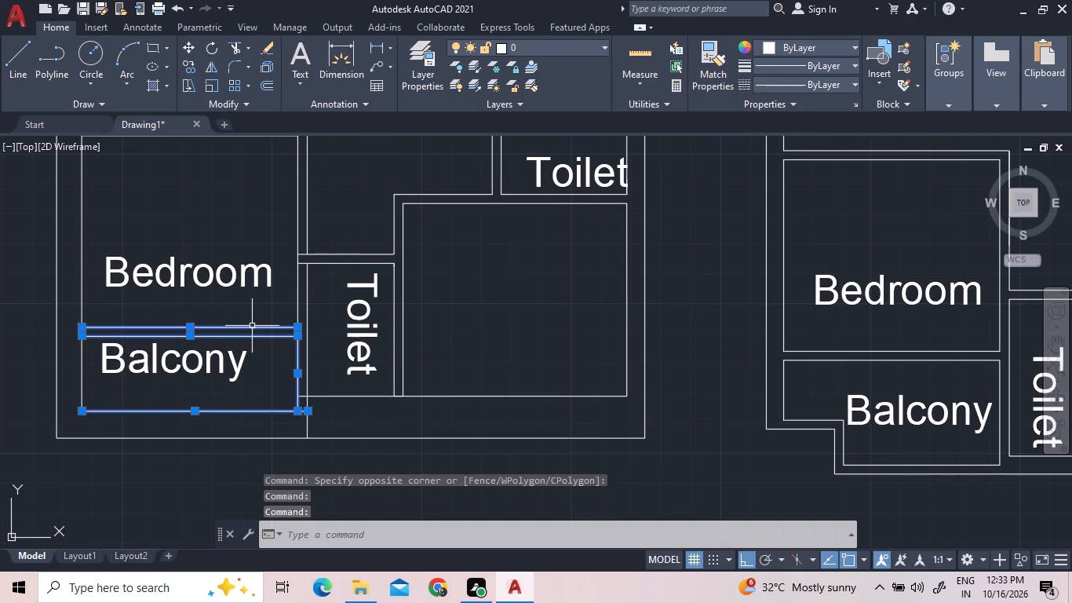
pyautogui.click(297, 278)
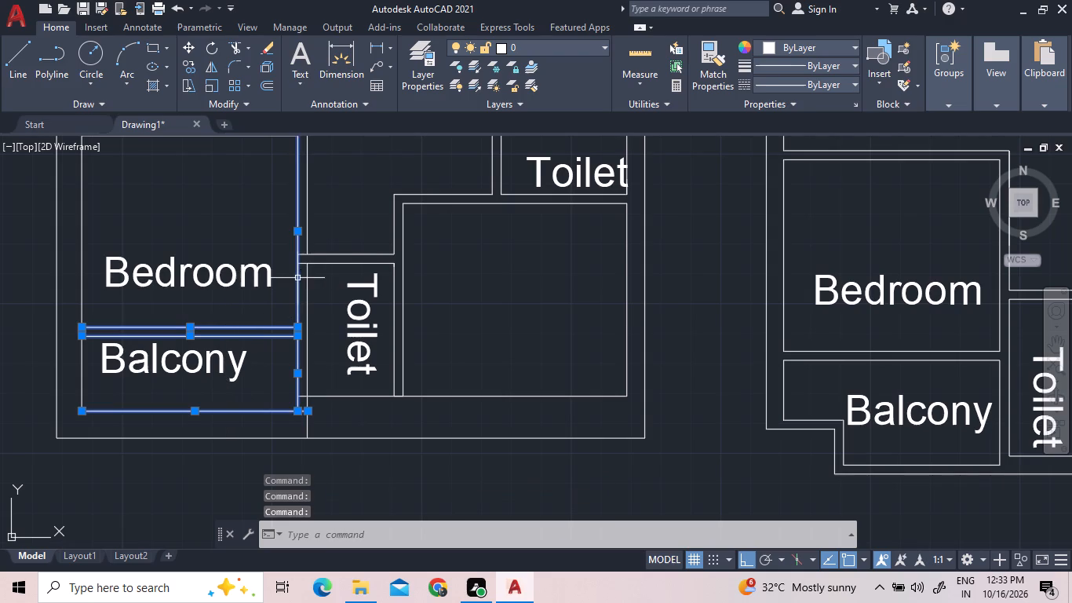
pyautogui.click(82, 268)
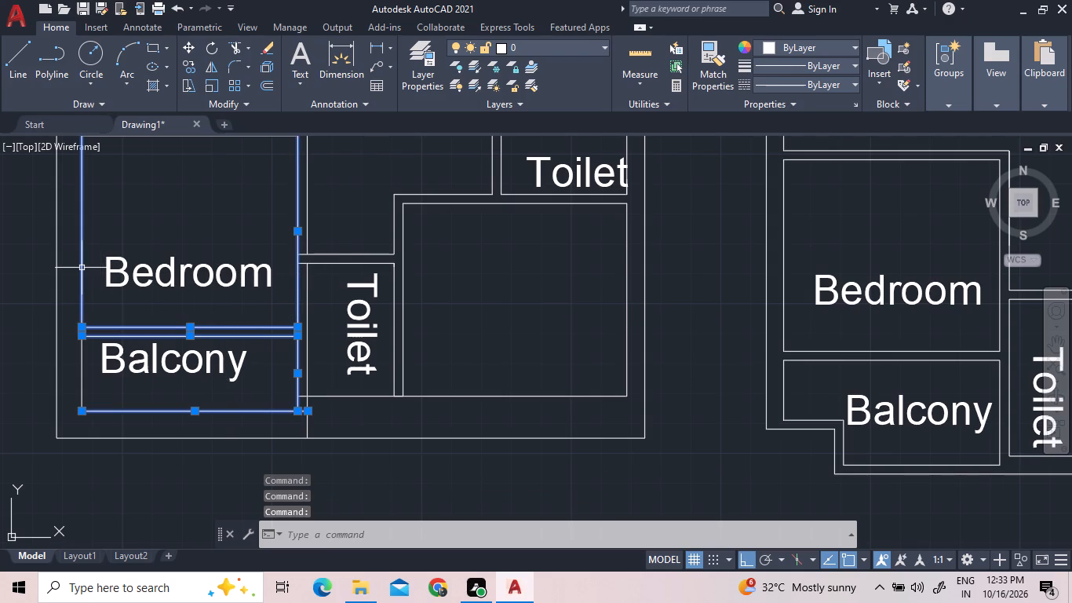
pyautogui.press('Delete')
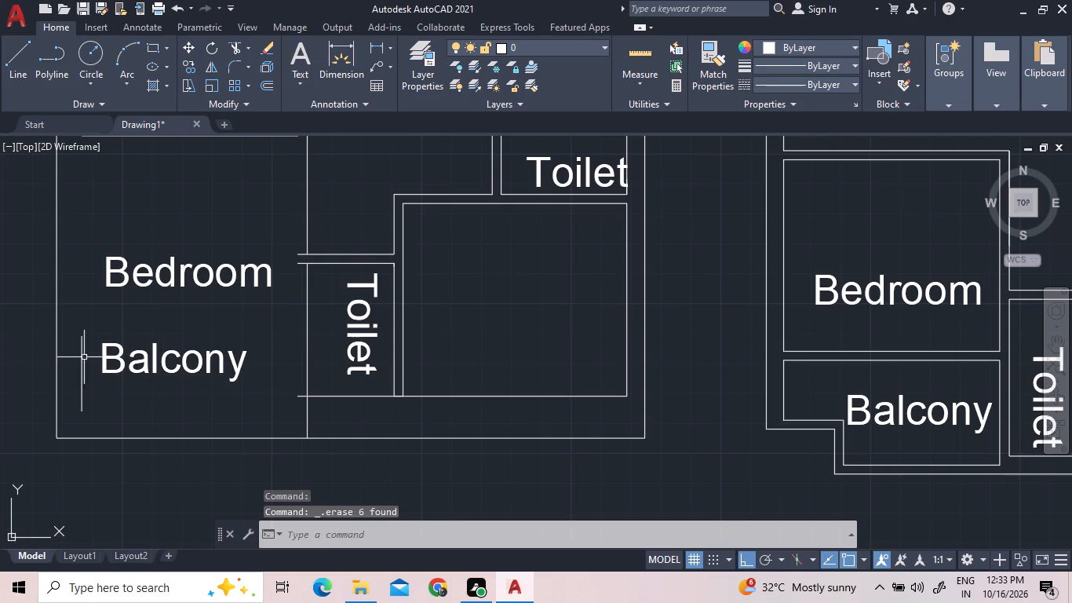
pyautogui.click(80, 360)
pyautogui.press('Delete')
# Delete the two wall lines between the lower-left unit's Living/Dining and Bedroom.
pyautogui.scroll(-4, 80, 360)
pyautogui.scroll(1, 108, 305)
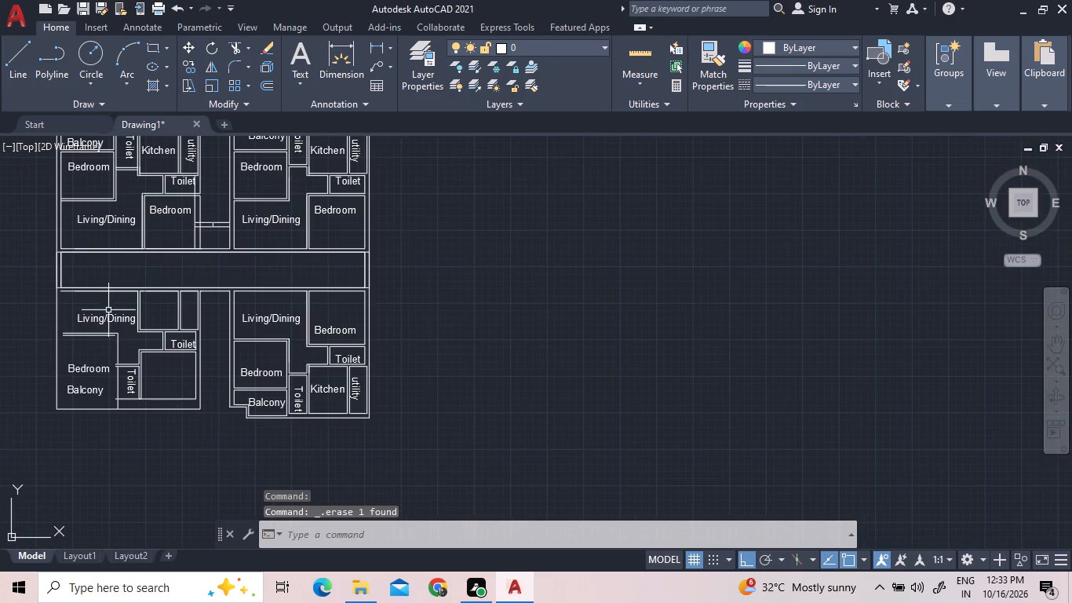
pyautogui.scroll(2, 100, 332)
pyautogui.click(115, 349)
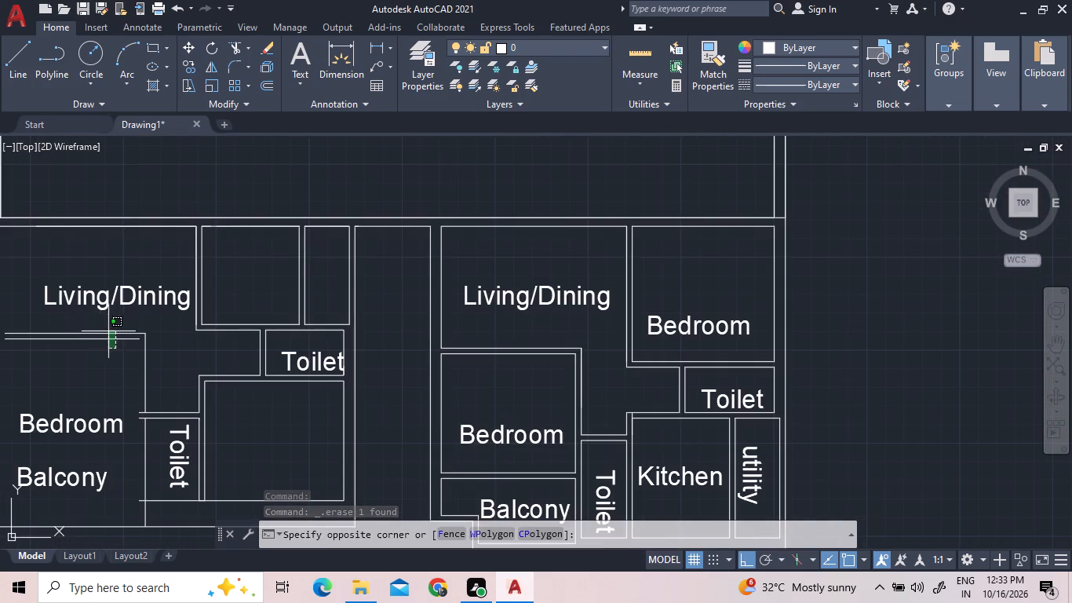
pyautogui.click(104, 321)
pyautogui.press('Delete')
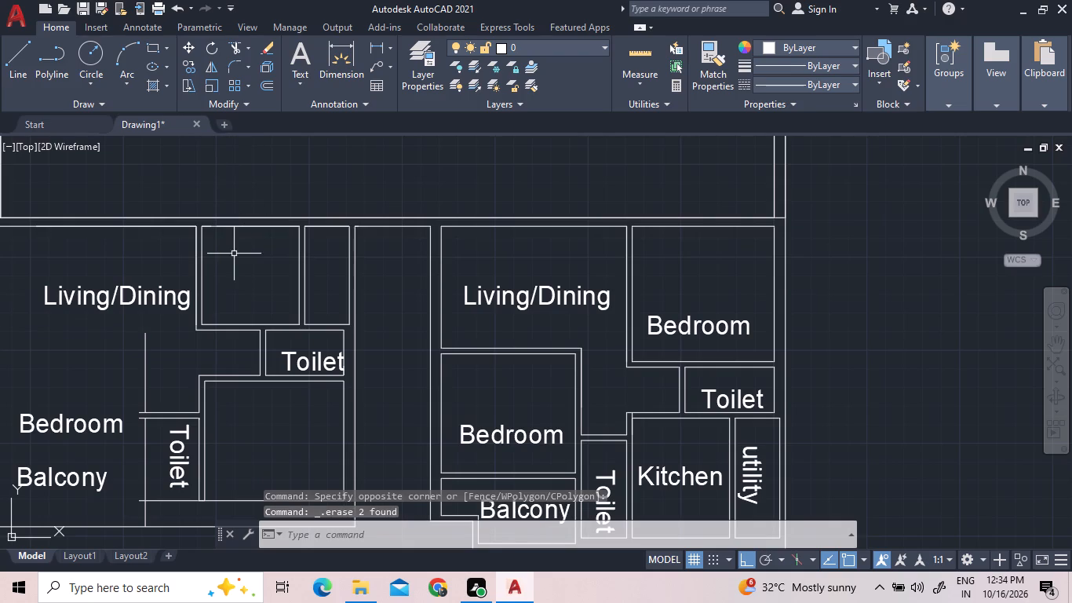
# Trim the three line stubs projecting past the lower-left unit's vertical toilet wall on the Bedroom/Balcony side.
pyautogui.write('tr')
pyautogui.press('space')
pyautogui.press('space')
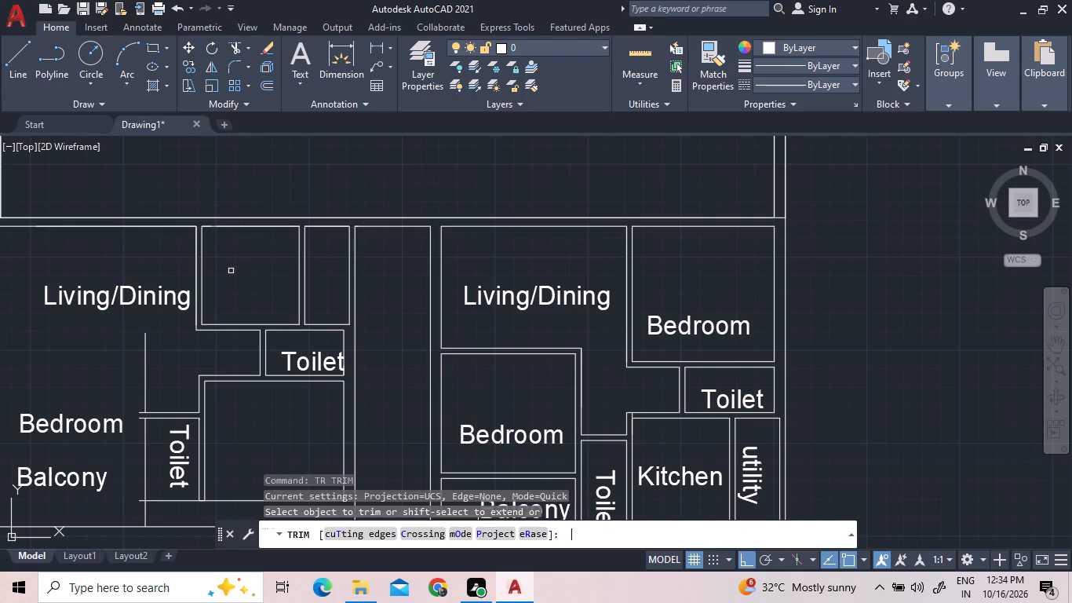
pyautogui.click(142, 417)
pyautogui.click(142, 412)
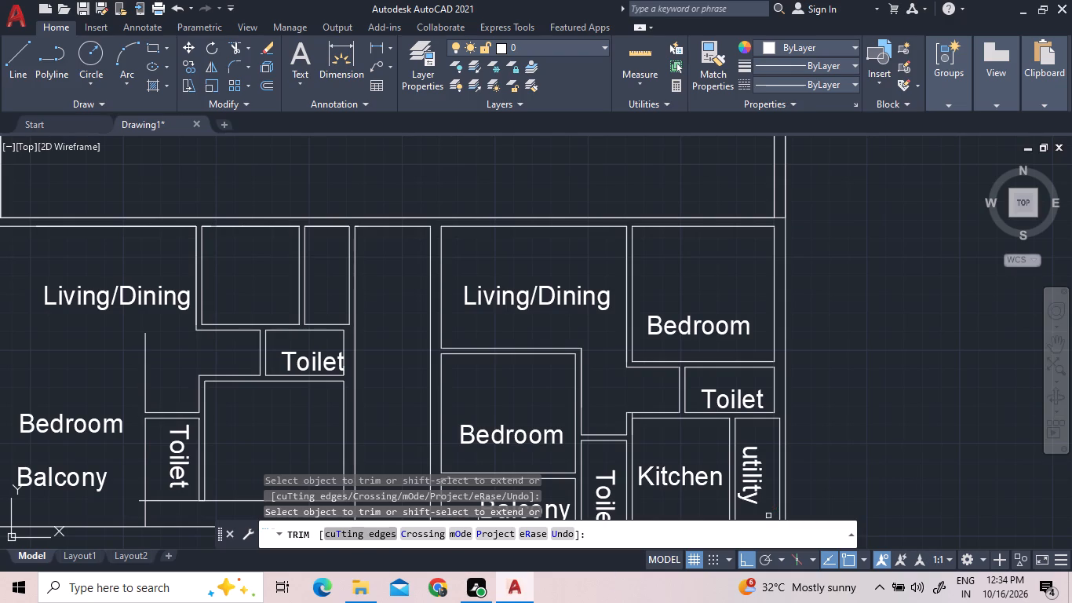
pyautogui.click(140, 500)
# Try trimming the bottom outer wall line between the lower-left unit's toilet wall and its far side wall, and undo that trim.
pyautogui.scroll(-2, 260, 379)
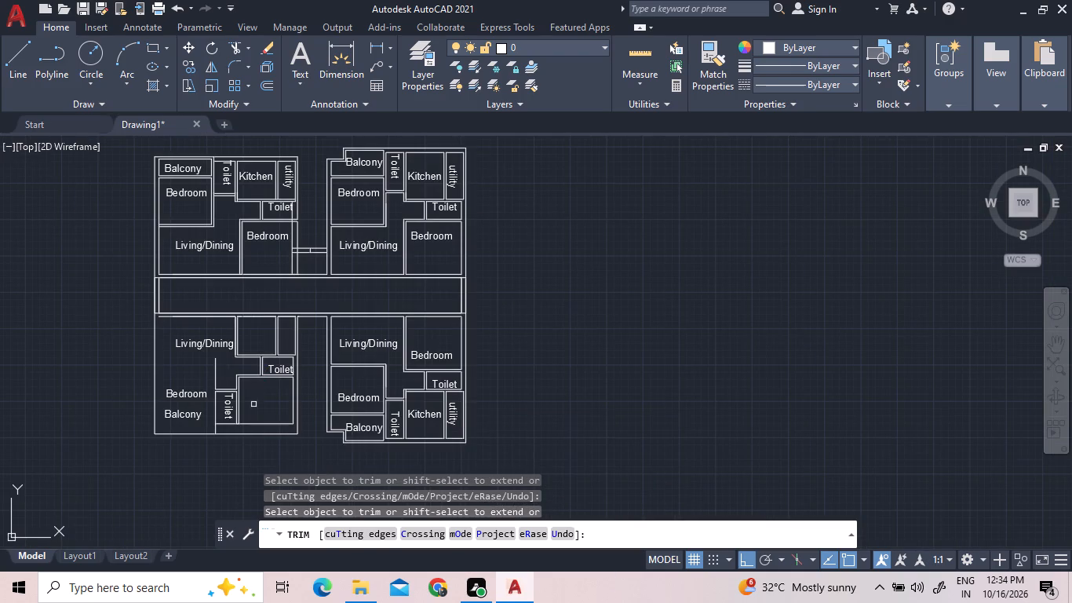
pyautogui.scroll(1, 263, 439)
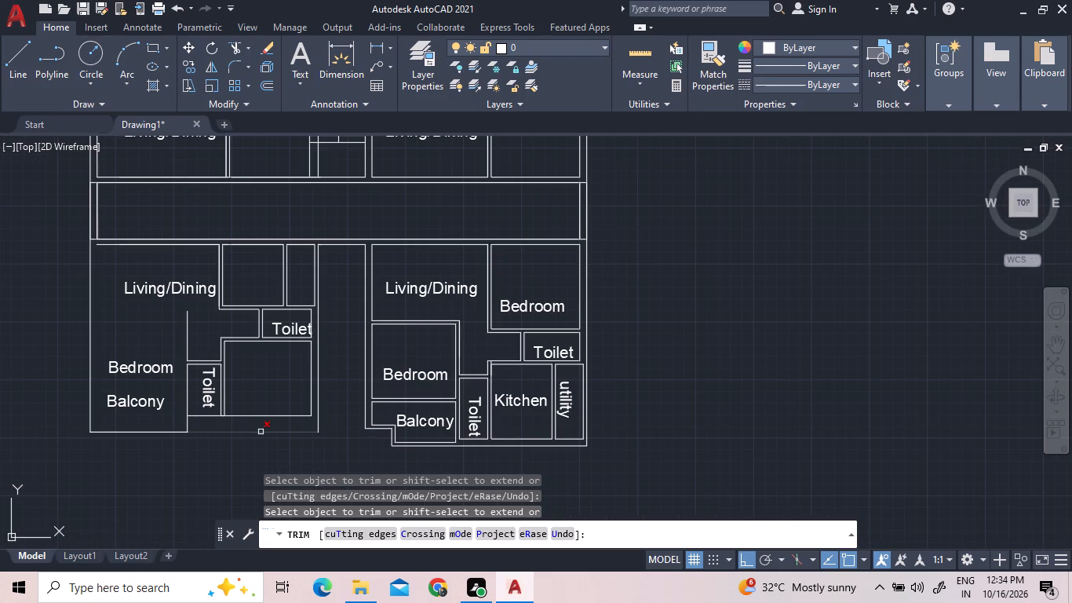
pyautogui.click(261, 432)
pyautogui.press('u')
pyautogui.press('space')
# Trim the short ends of the corridor's two horizontal lines between its inner line and the left outer wall.
pyautogui.scroll(-3, 256, 437)
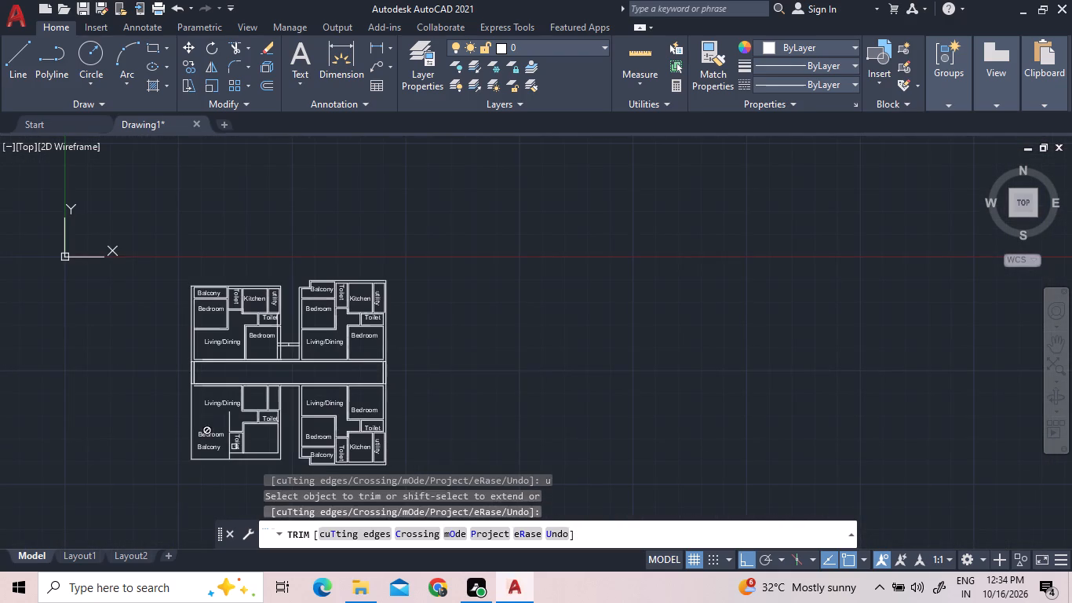
pyautogui.scroll(4, 184, 370)
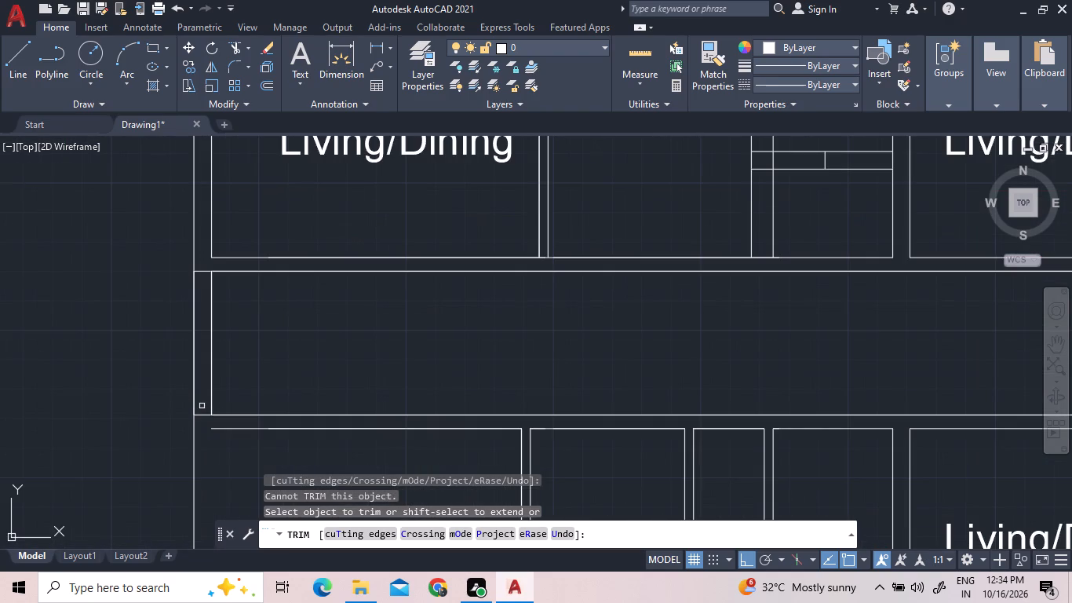
pyautogui.click(207, 417)
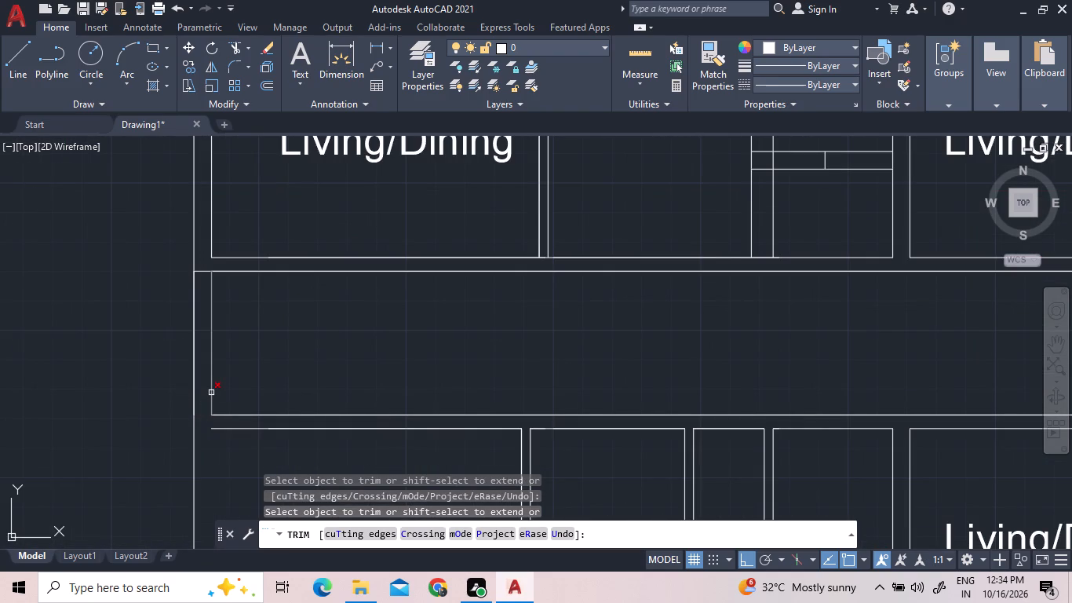
pyautogui.click(207, 271)
pyautogui.scroll(-4, 337, 375)
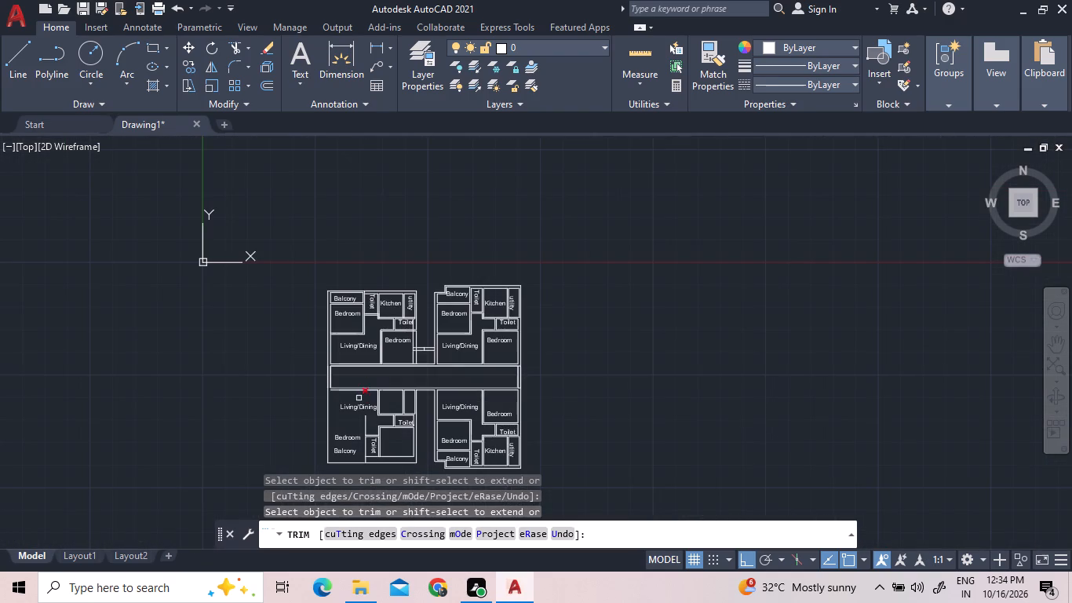
pyautogui.scroll(-1, 357, 433)
pyautogui.scroll(3, 363, 469)
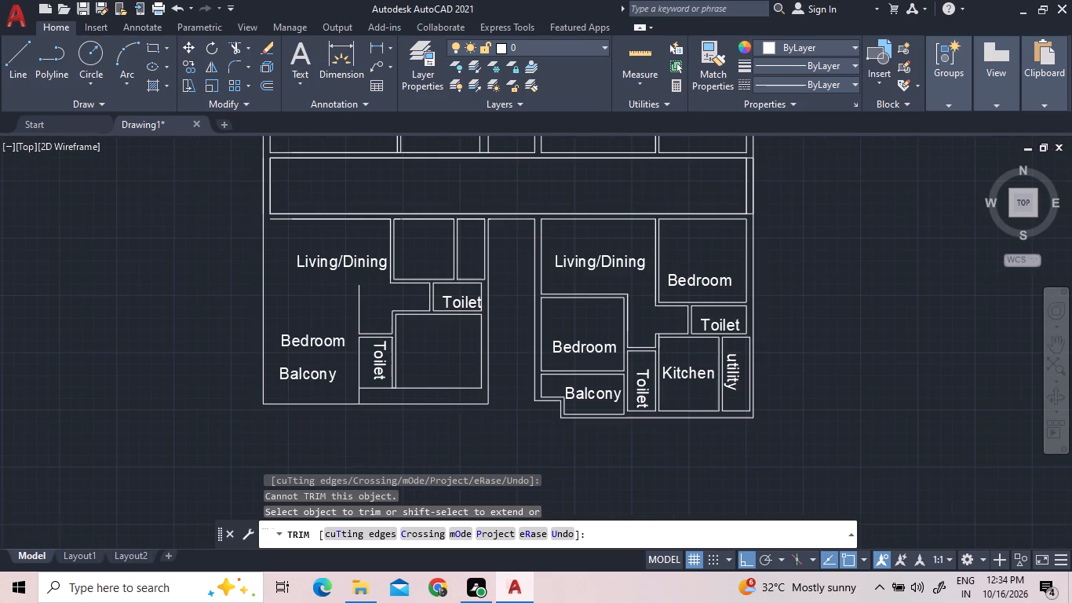
pyautogui.press('Escape')
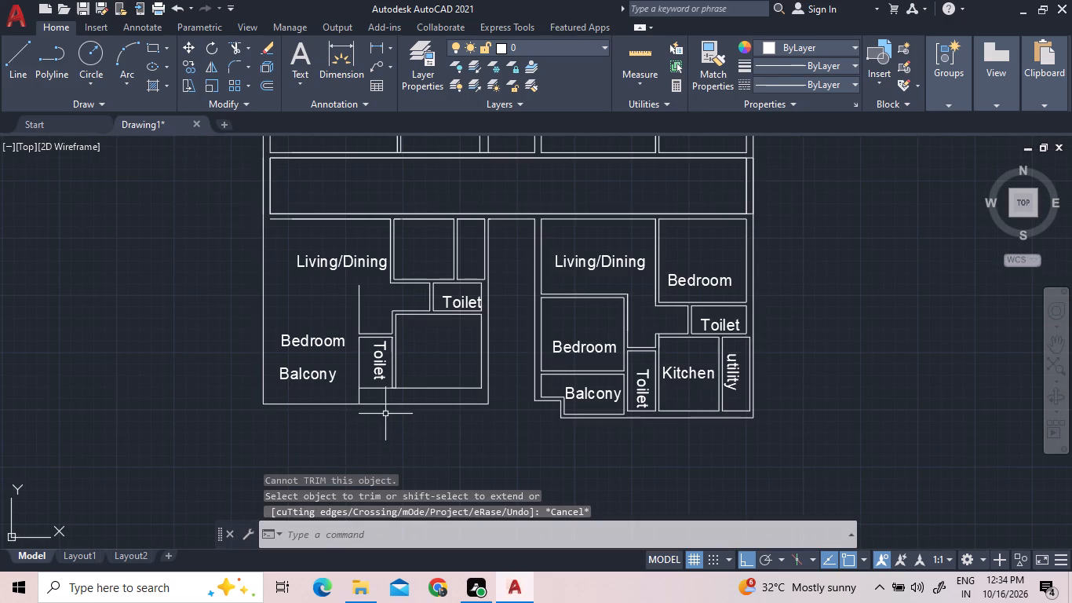
# Measure the gap between the lower-left unit's toilet and the bottom outer wall with Quick measure.
pyautogui.click(653, 42)
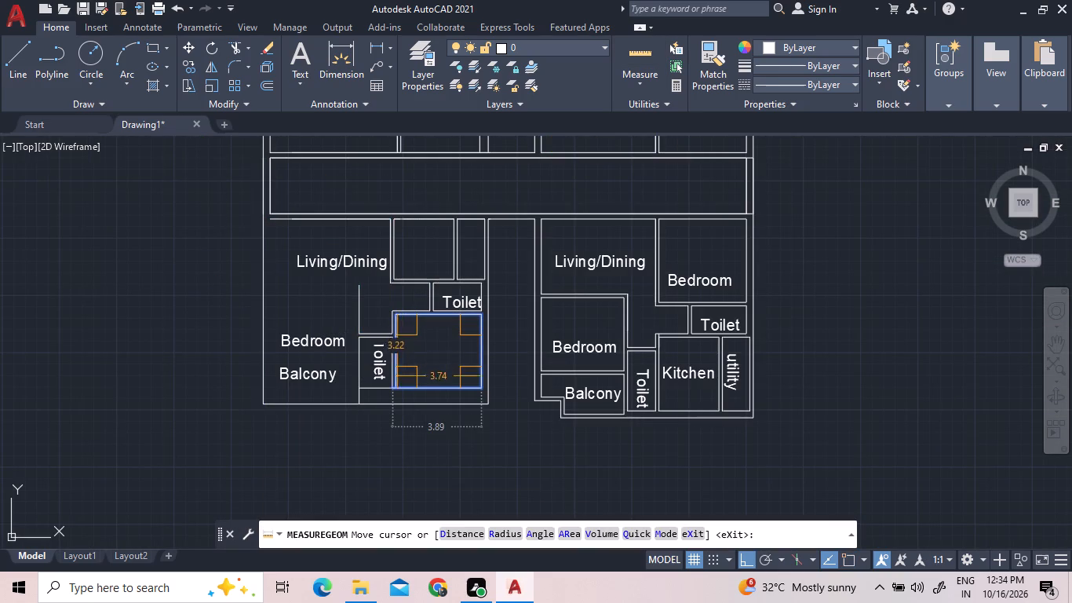
pyautogui.scroll(3, 387, 399)
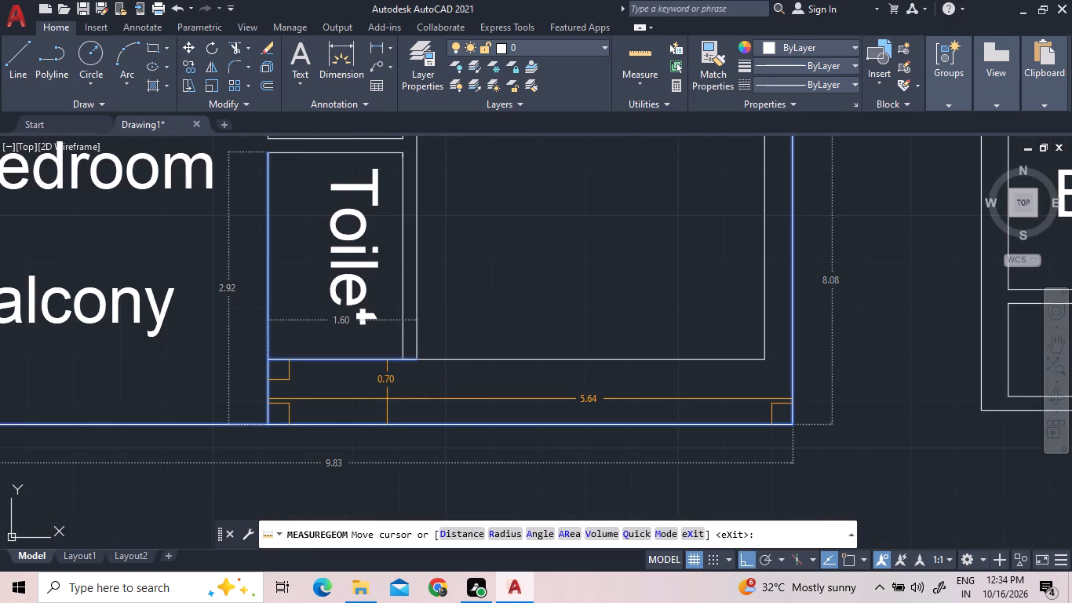
pyautogui.press('Escape')
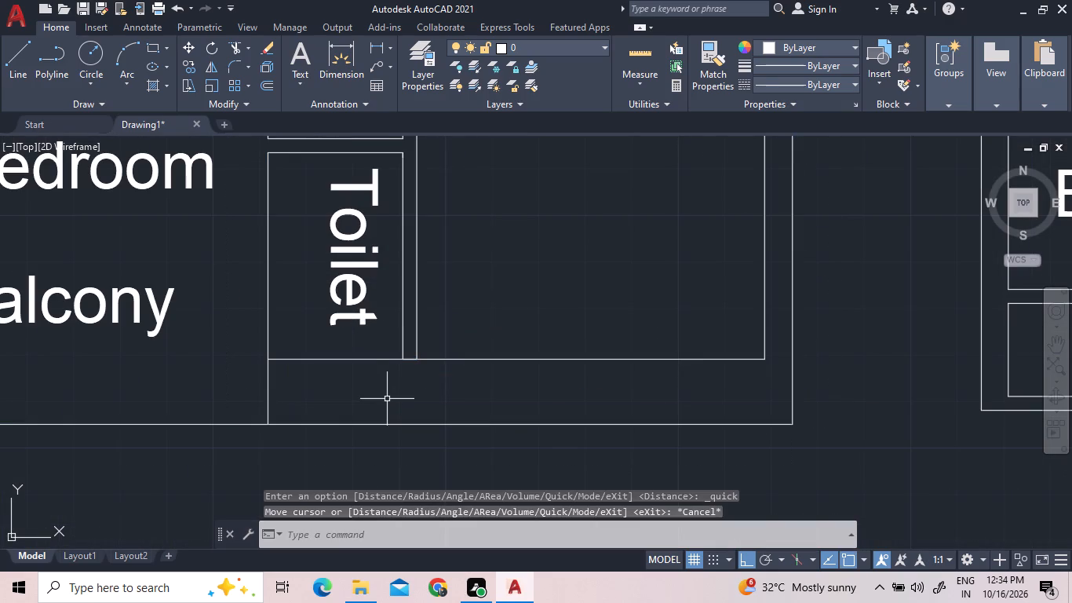
# Move the lower-left unit's bottom outer wall line 0.4 up towards the toilet.
pyautogui.click(385, 423)
pyautogui.rightClick(380, 421)
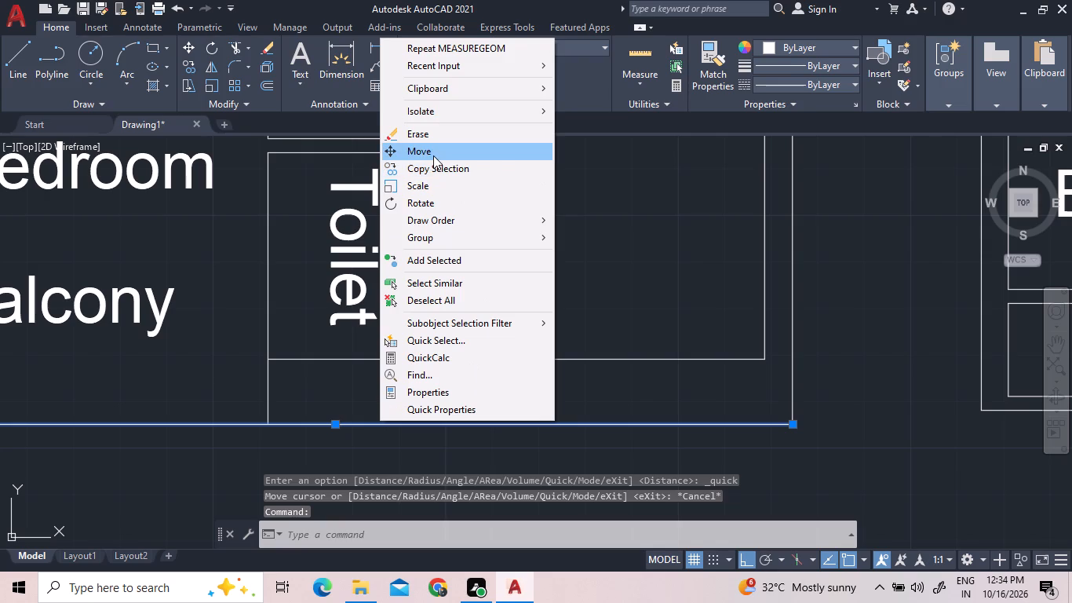
pyautogui.click(433, 155)
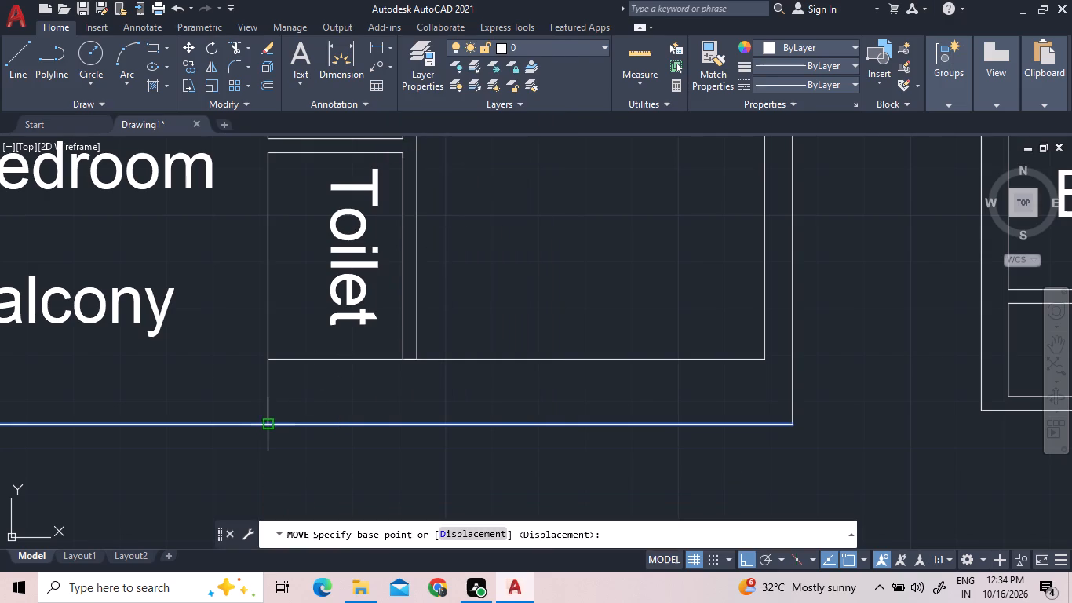
pyautogui.click(270, 429)
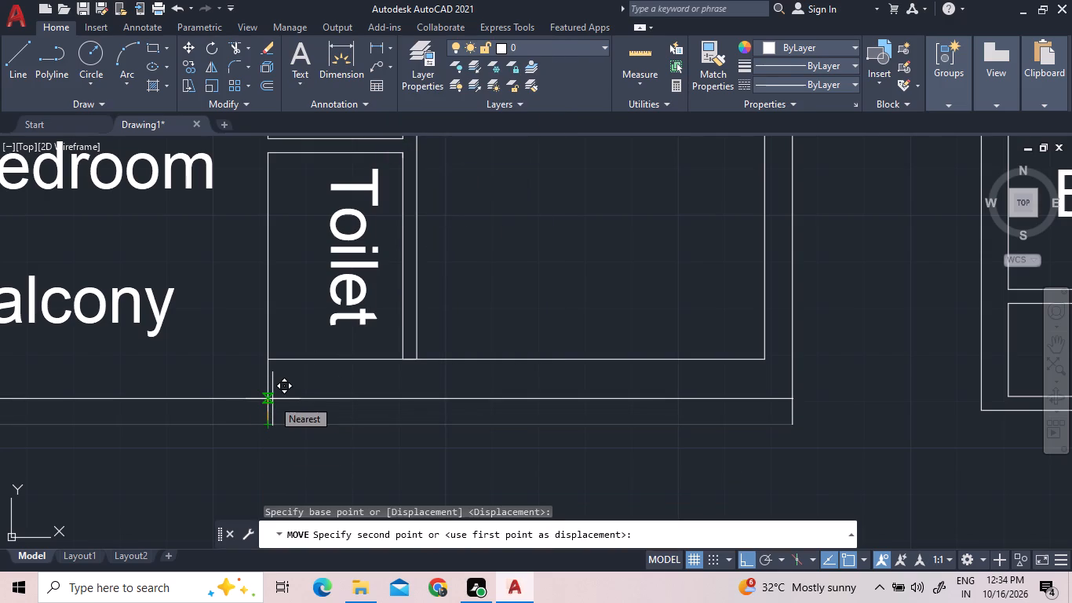
pyautogui.write('0.4')
pyautogui.press('Return')
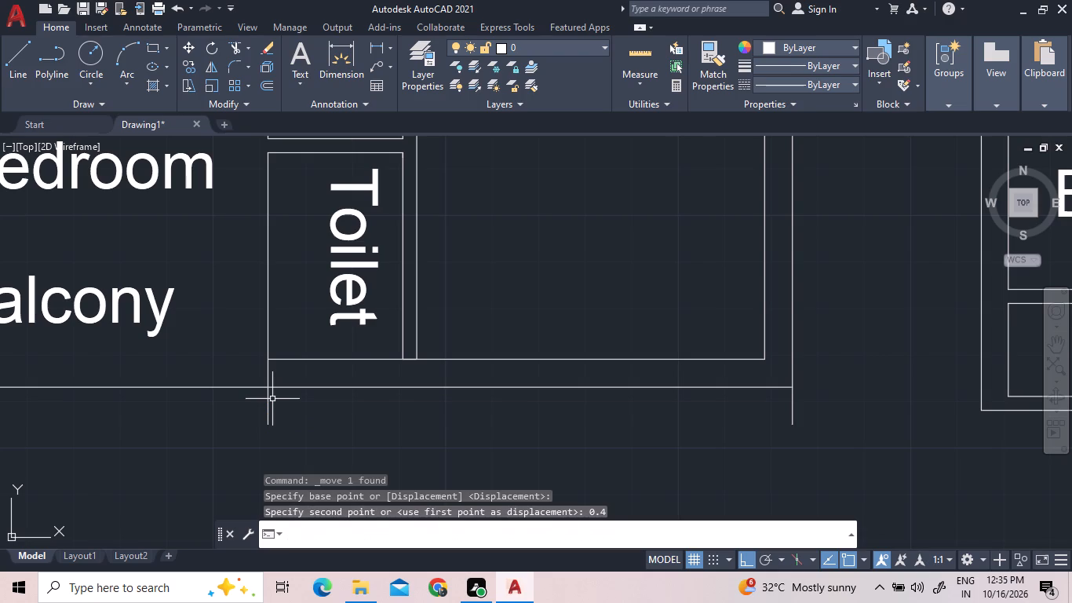
# Measure the gap between the toilet and the moved bottom wall line with Quick measure.
pyautogui.click(382, 49)
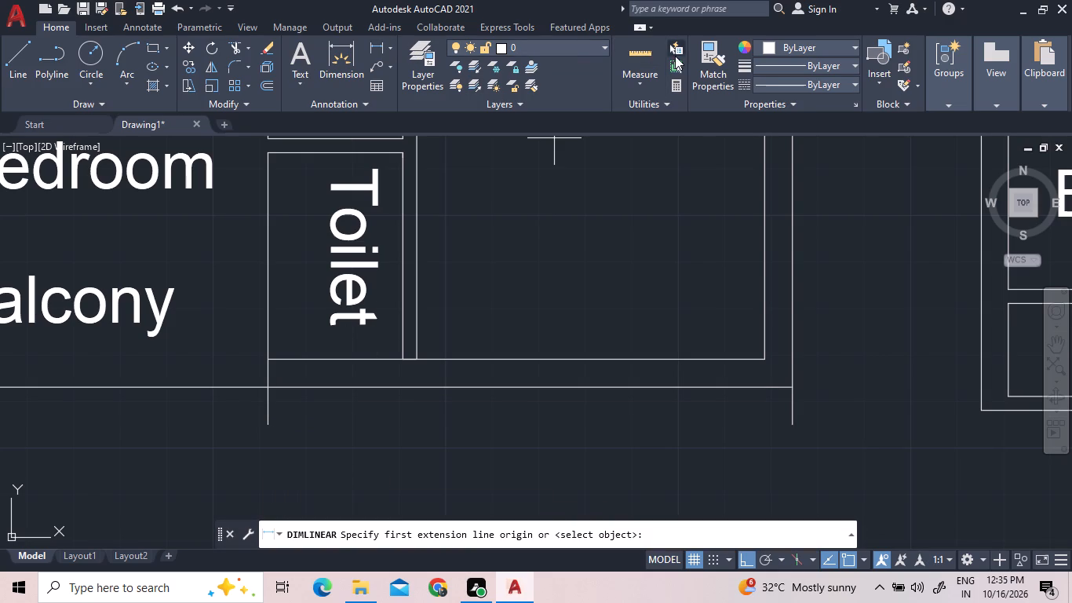
pyautogui.click(629, 53)
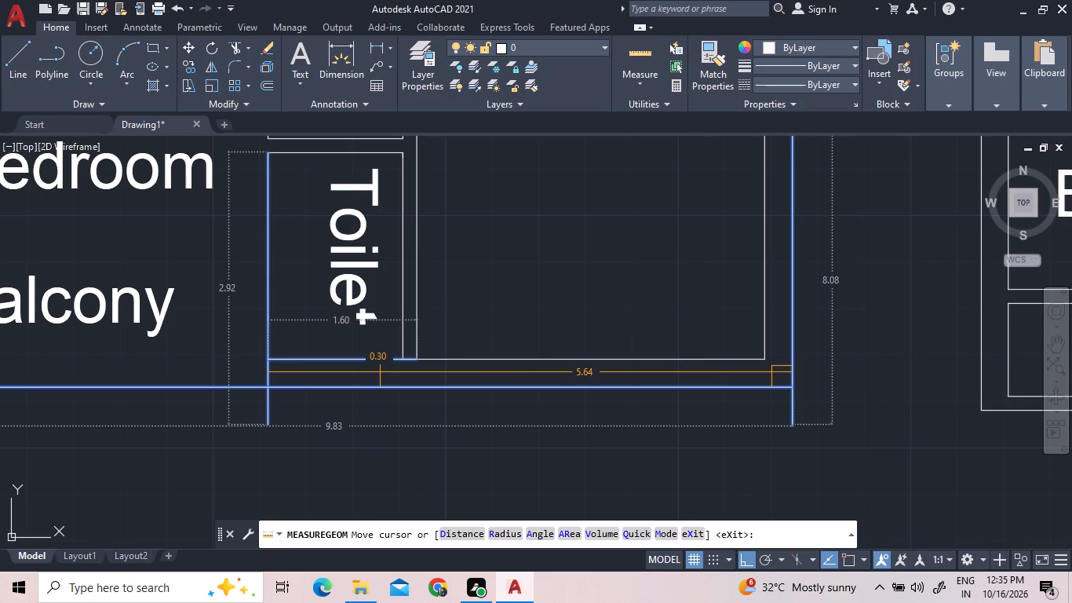
pyautogui.press('Escape')
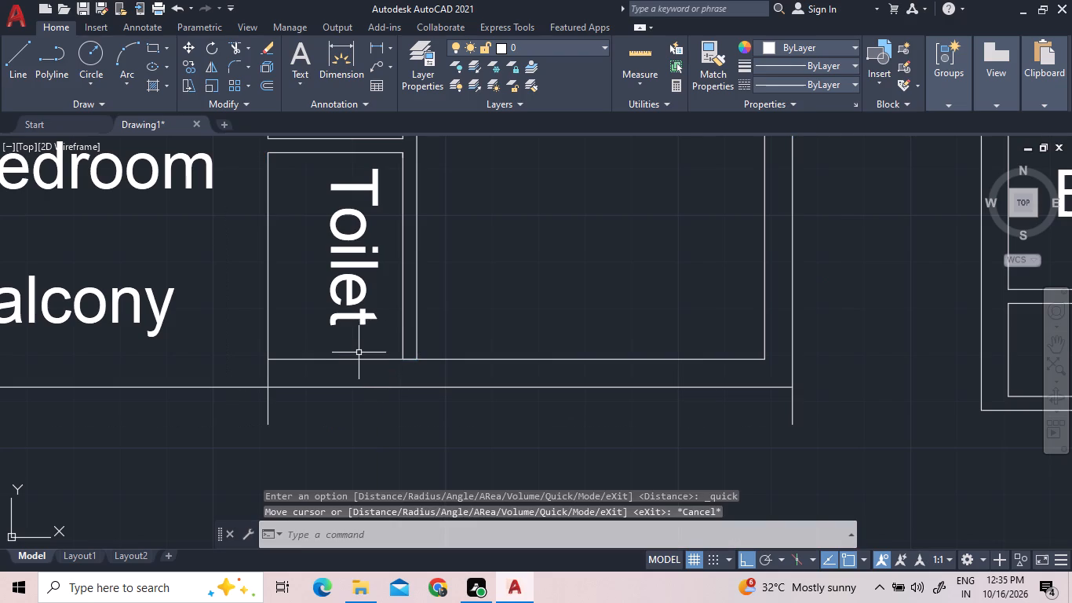
# Trim the three vertical wall line ends that overhang below the lower-left unit's bottom outer wall.
pyautogui.write('tr')
pyautogui.press('space')
pyautogui.press('space')
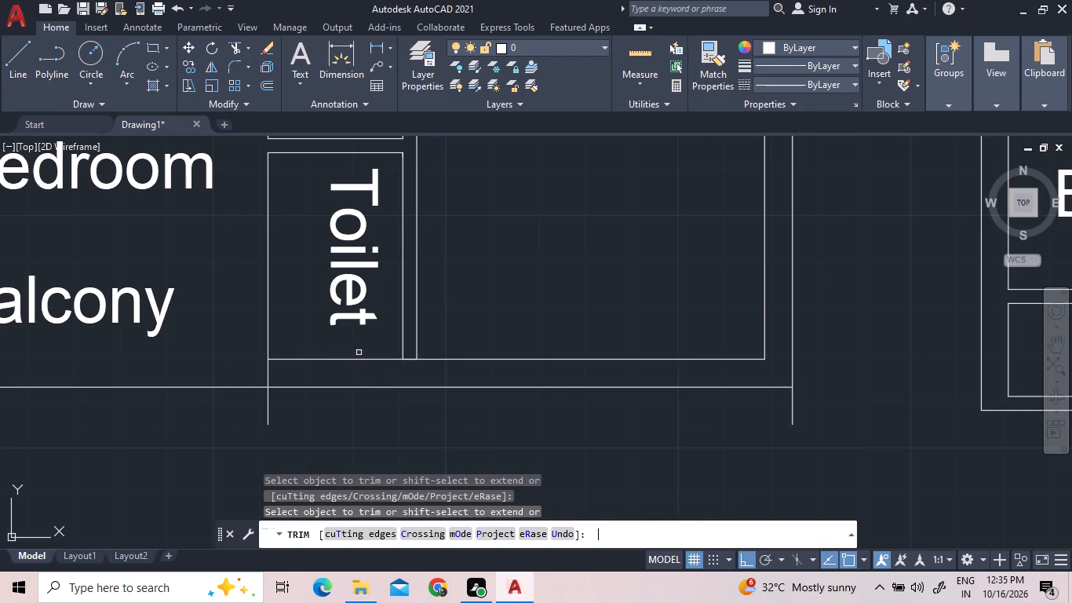
pyautogui.click(792, 397)
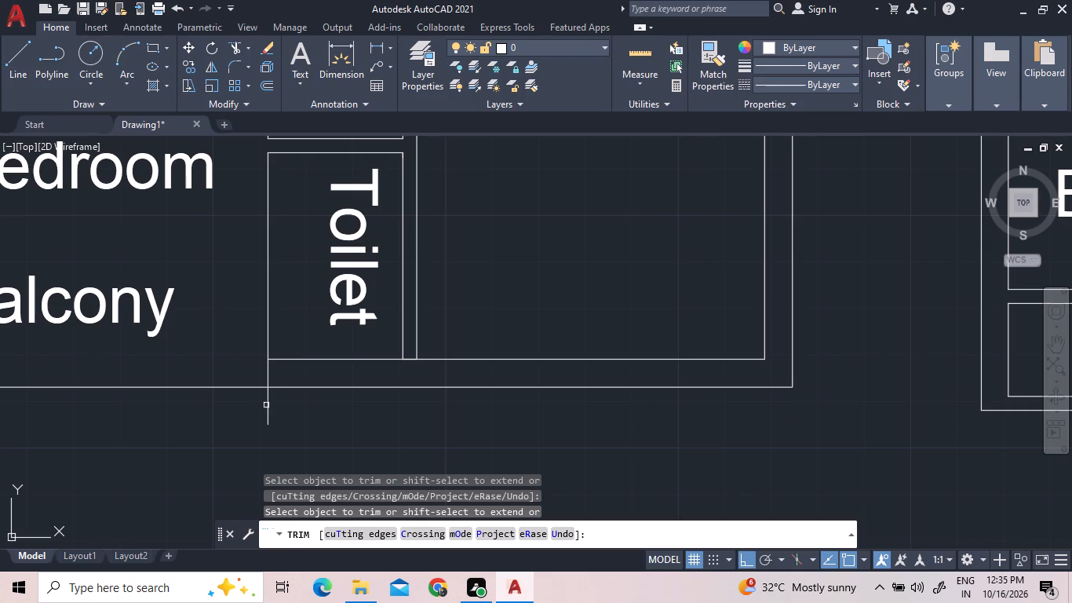
pyautogui.click(269, 405)
pyautogui.scroll(-2, 289, 429)
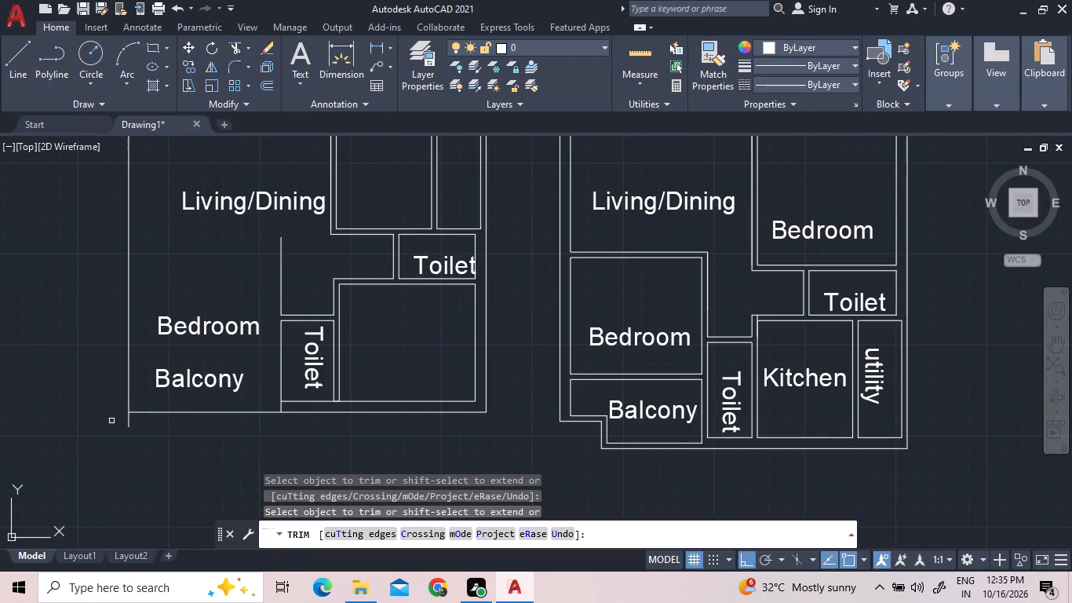
pyautogui.click(129, 417)
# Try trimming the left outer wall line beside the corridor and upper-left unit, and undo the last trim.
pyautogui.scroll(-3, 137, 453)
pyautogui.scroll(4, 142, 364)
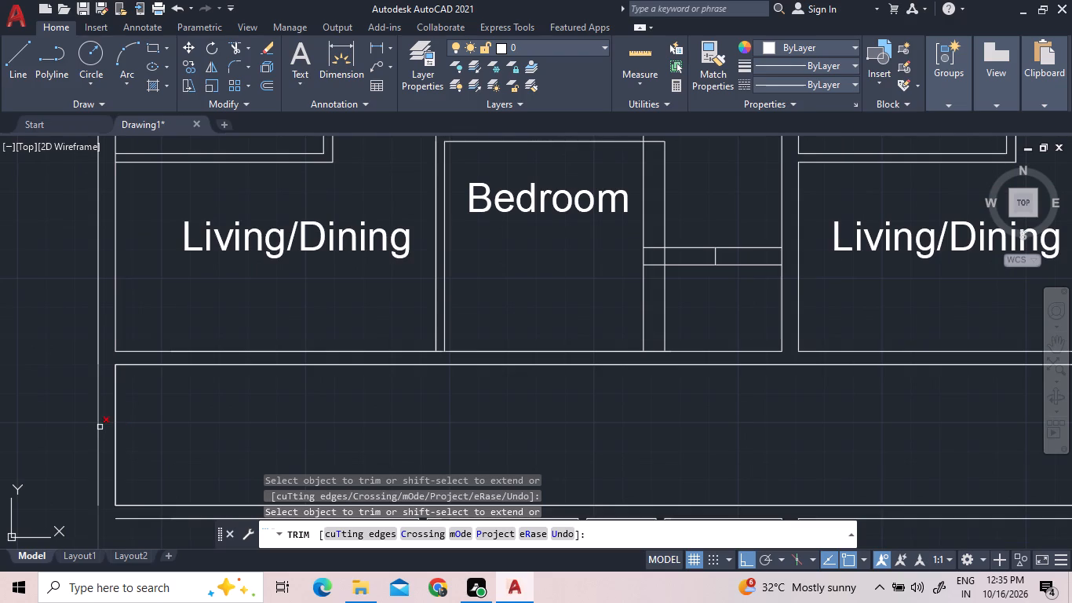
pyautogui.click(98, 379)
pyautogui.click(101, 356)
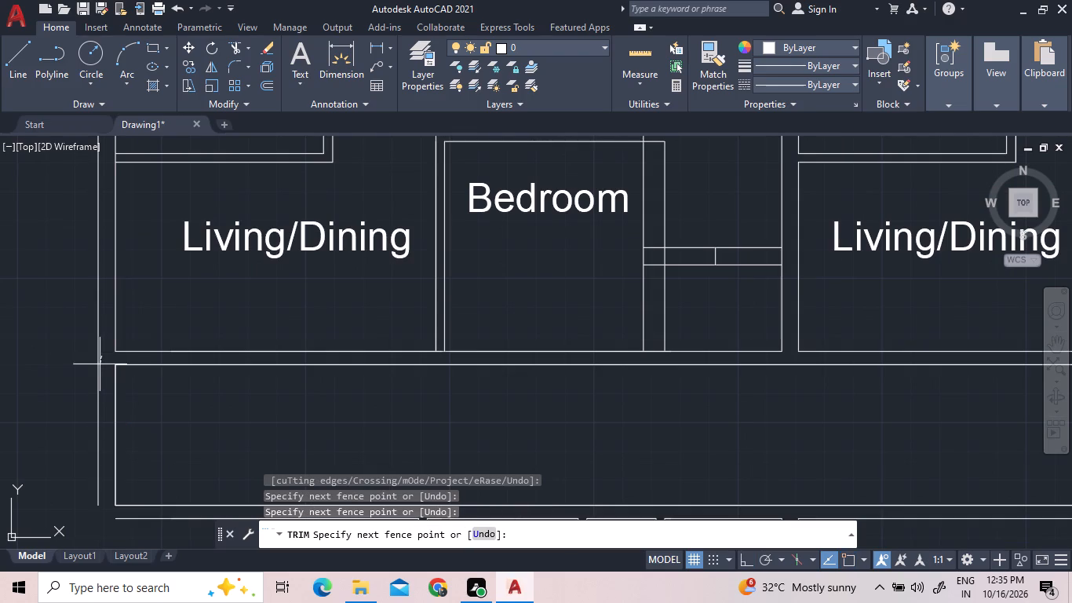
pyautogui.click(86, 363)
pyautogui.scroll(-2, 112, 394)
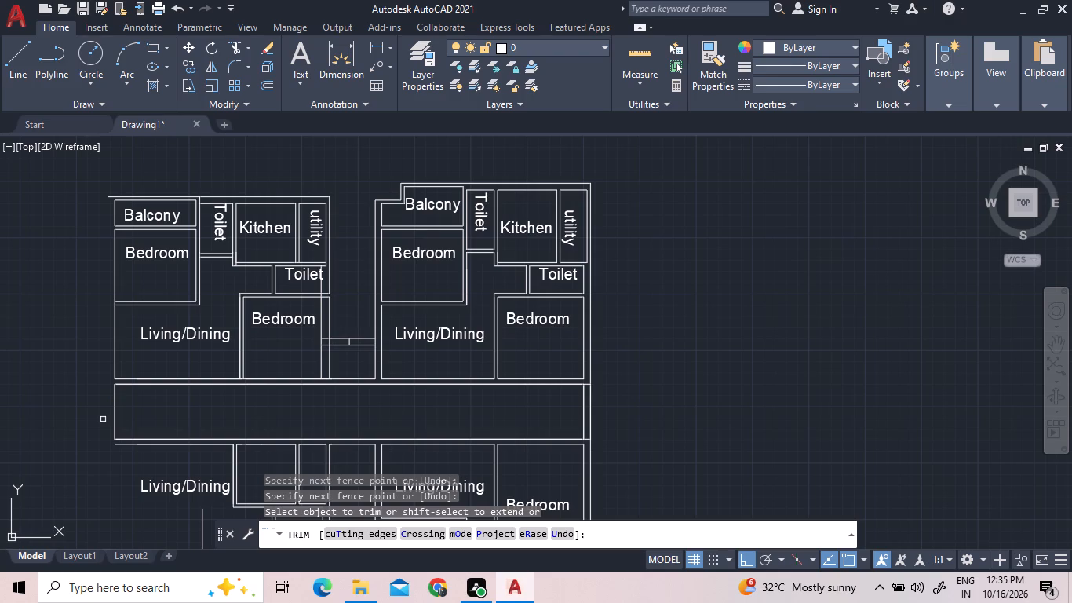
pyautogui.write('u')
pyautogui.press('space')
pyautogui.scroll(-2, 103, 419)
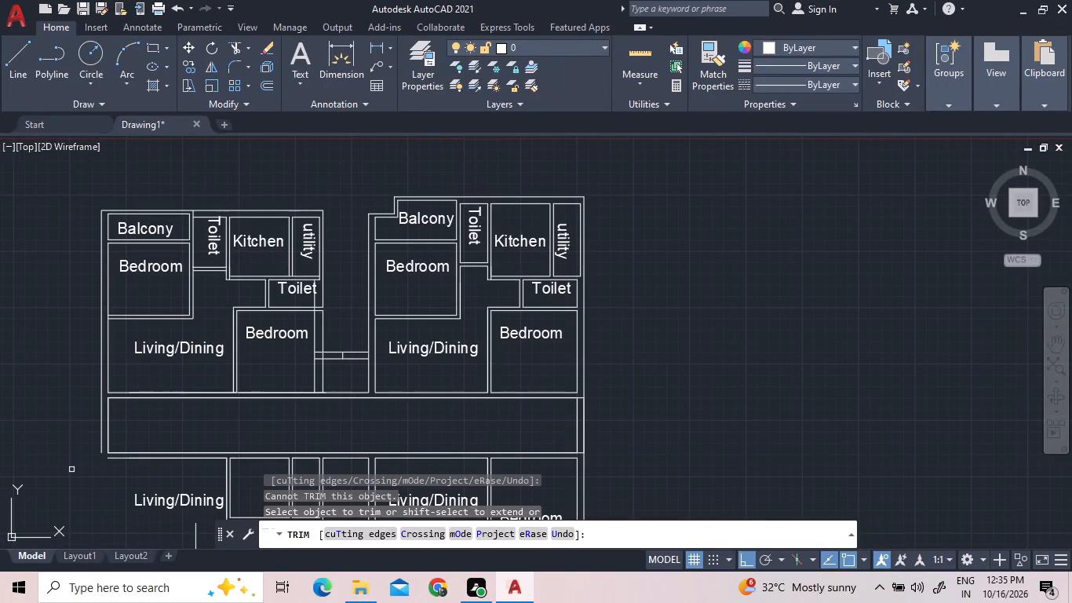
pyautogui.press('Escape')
# Extend the left outer wall line from the corridor down to the lower-left unit's bottom outer wall.
pyautogui.scroll(-3, 122, 423)
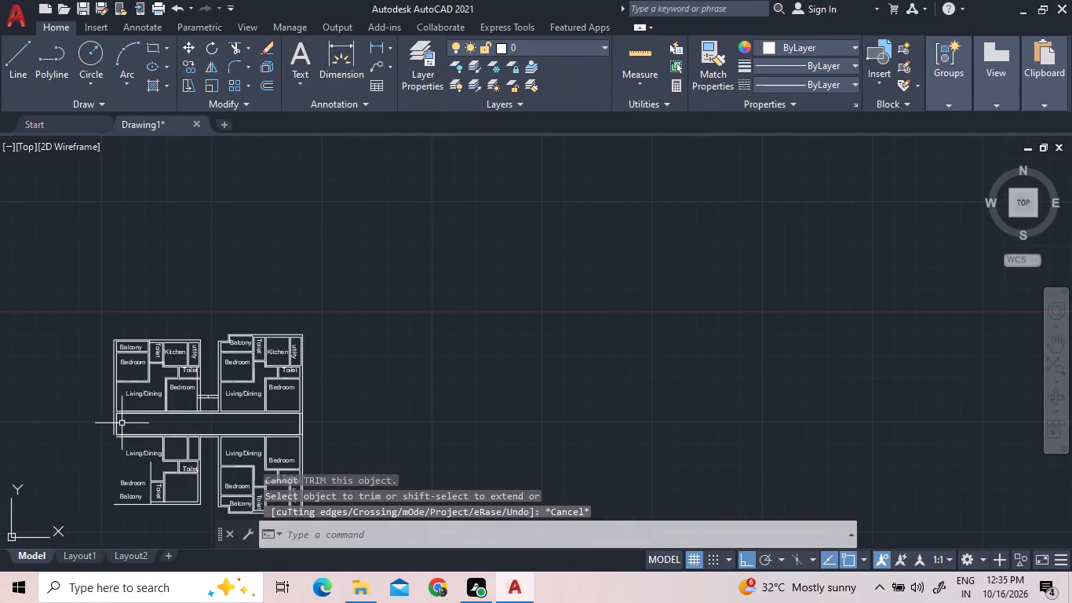
pyautogui.scroll(1, 115, 470)
pyautogui.scroll(1, 136, 537)
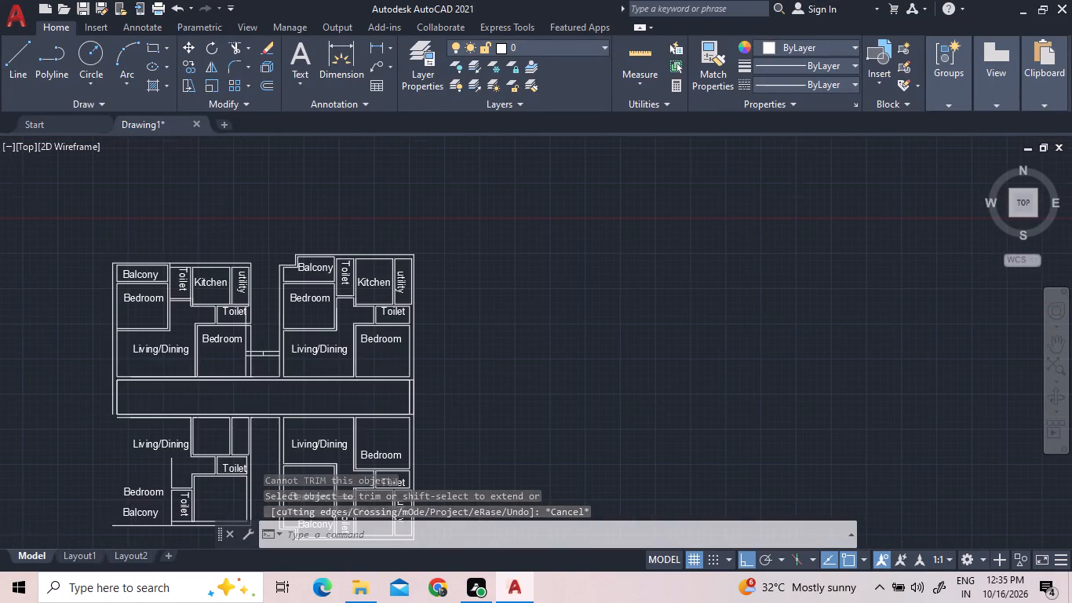
pyautogui.press('e')
pyautogui.press('x')
pyautogui.press('space')
pyautogui.press('space')
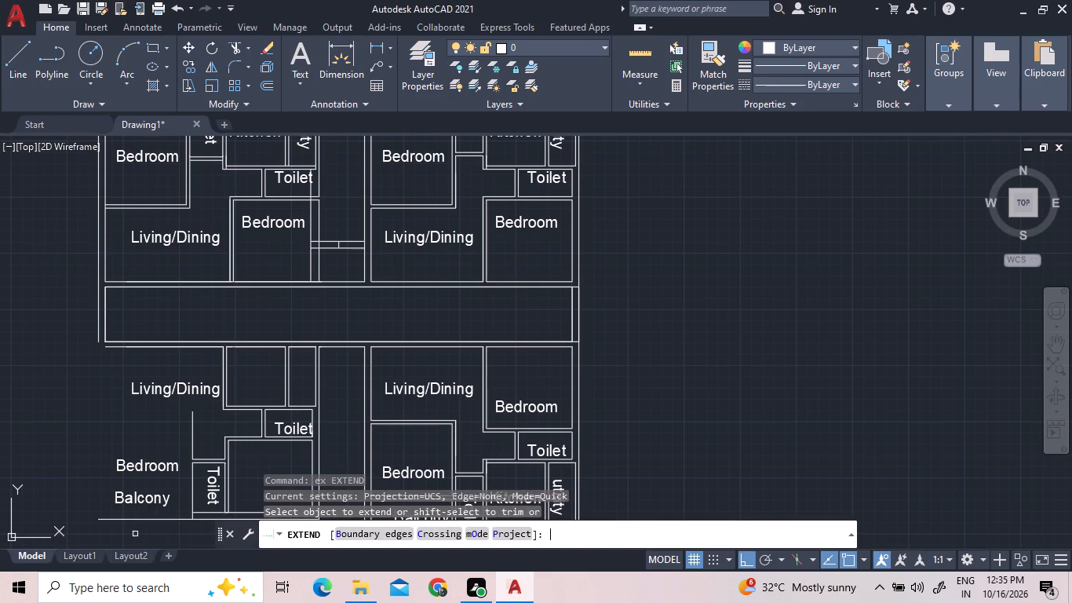
pyautogui.click(100, 327)
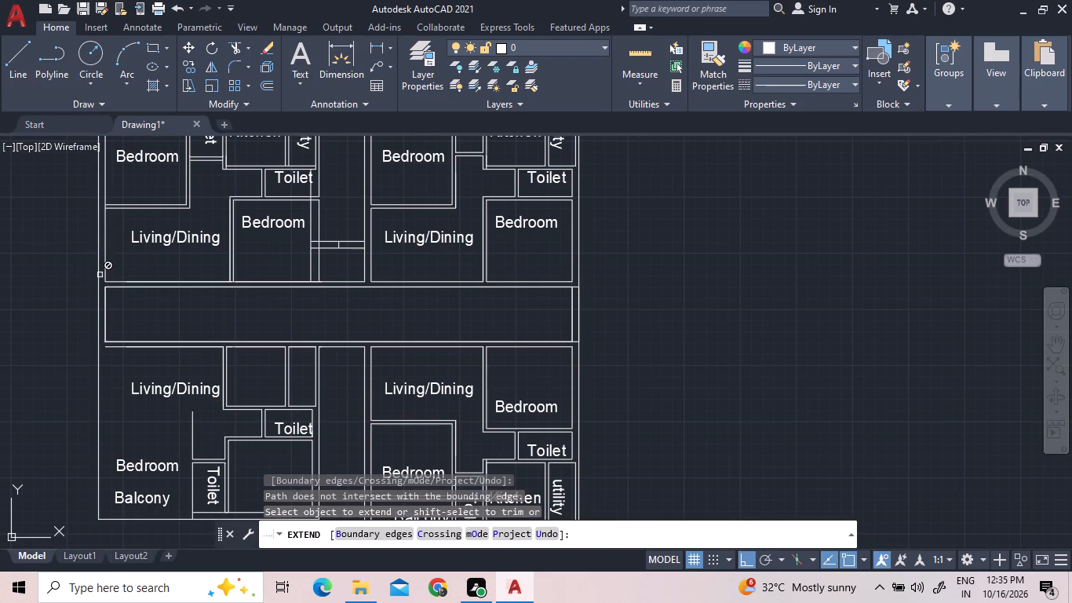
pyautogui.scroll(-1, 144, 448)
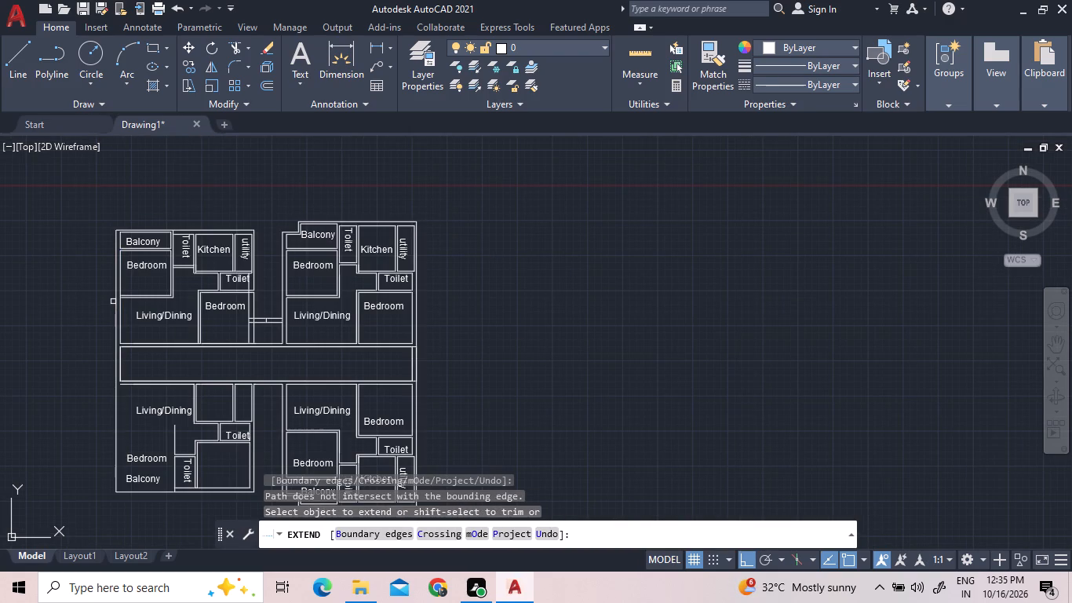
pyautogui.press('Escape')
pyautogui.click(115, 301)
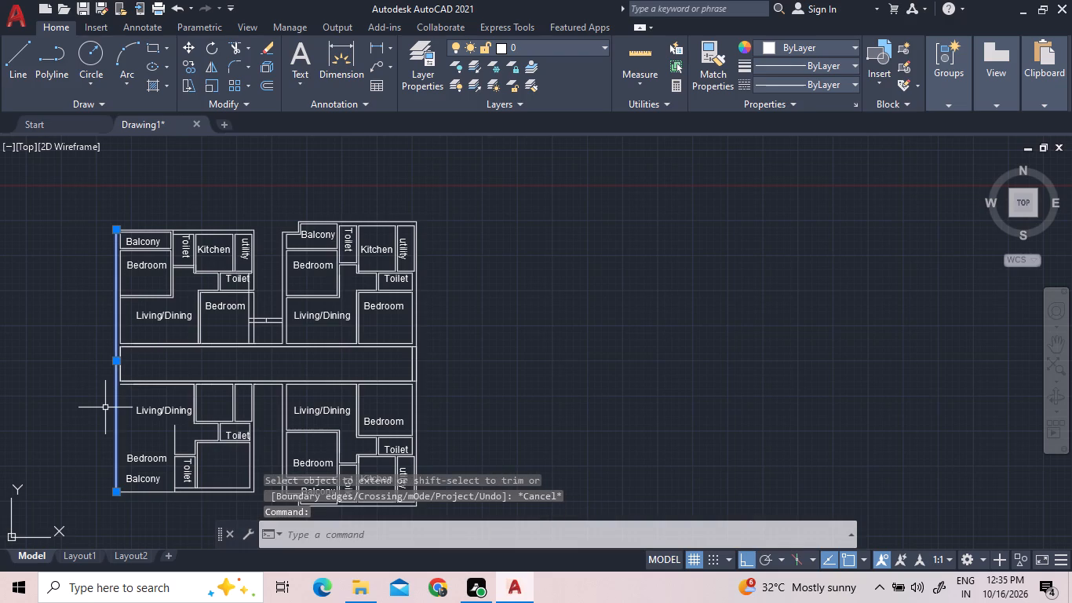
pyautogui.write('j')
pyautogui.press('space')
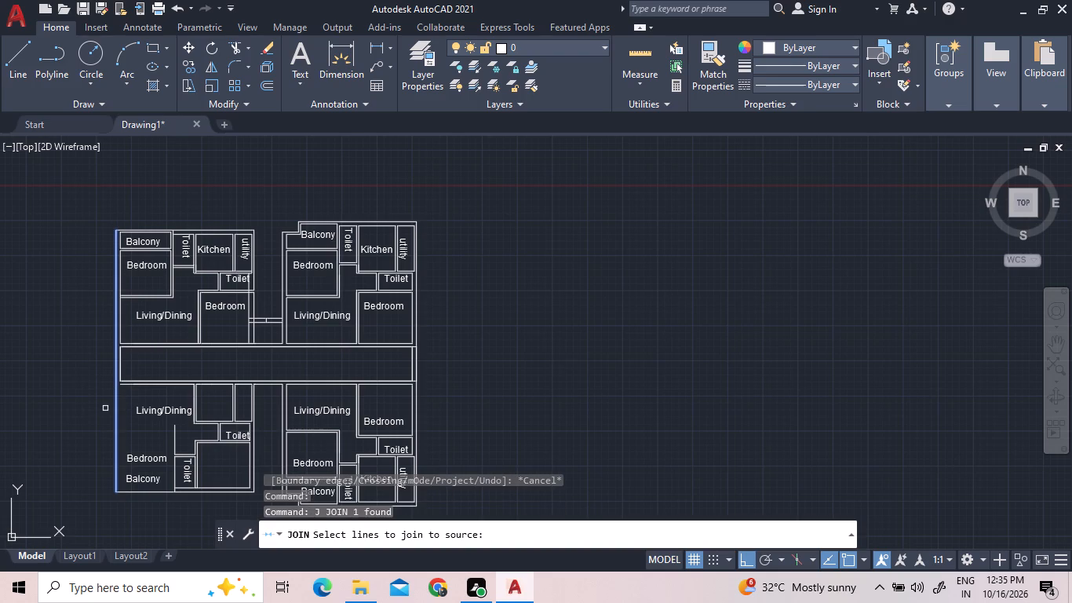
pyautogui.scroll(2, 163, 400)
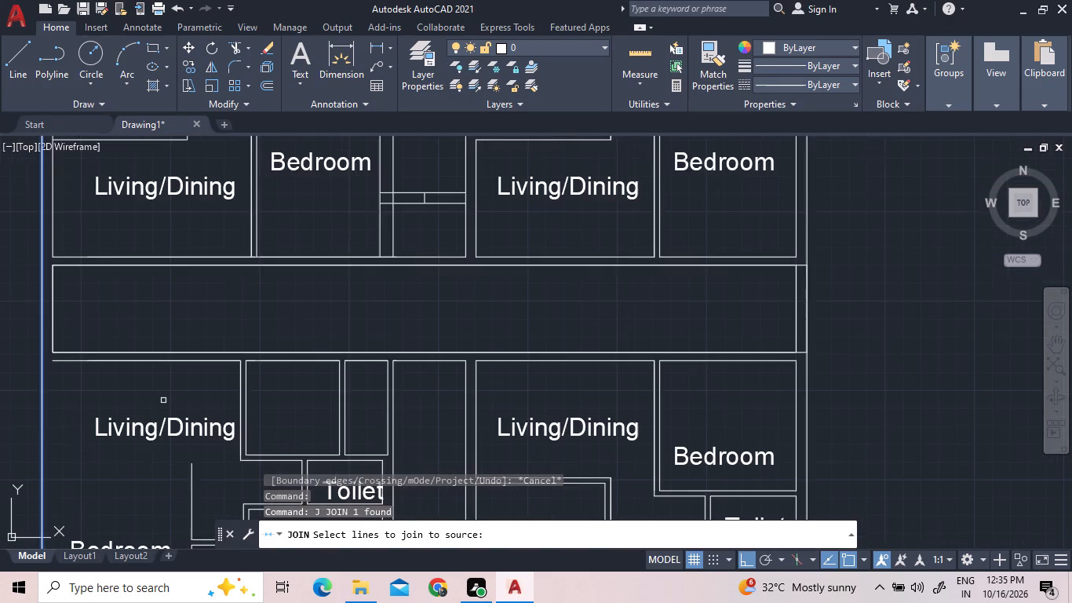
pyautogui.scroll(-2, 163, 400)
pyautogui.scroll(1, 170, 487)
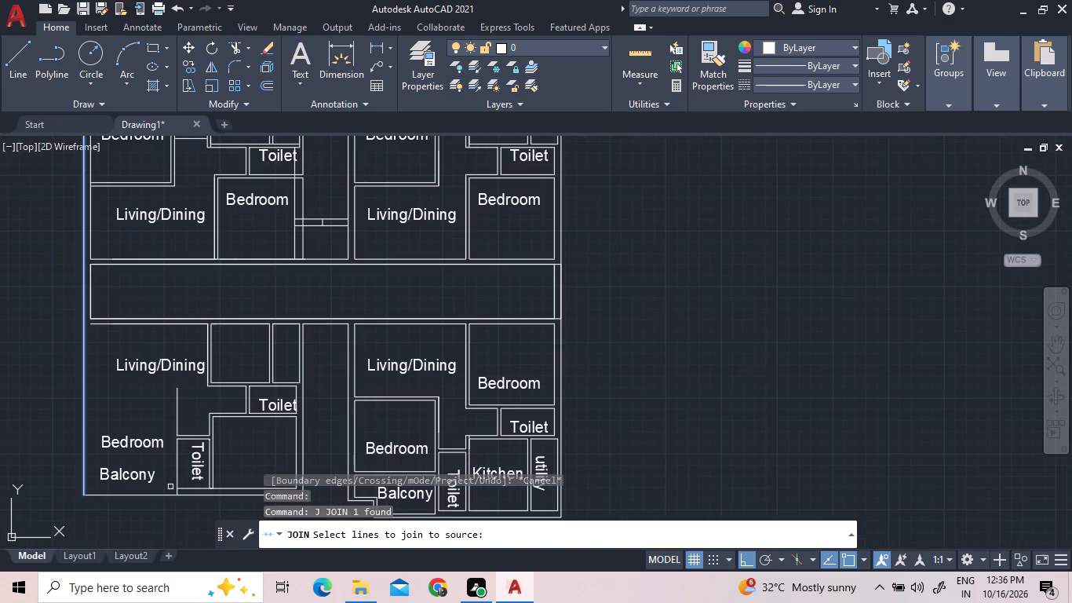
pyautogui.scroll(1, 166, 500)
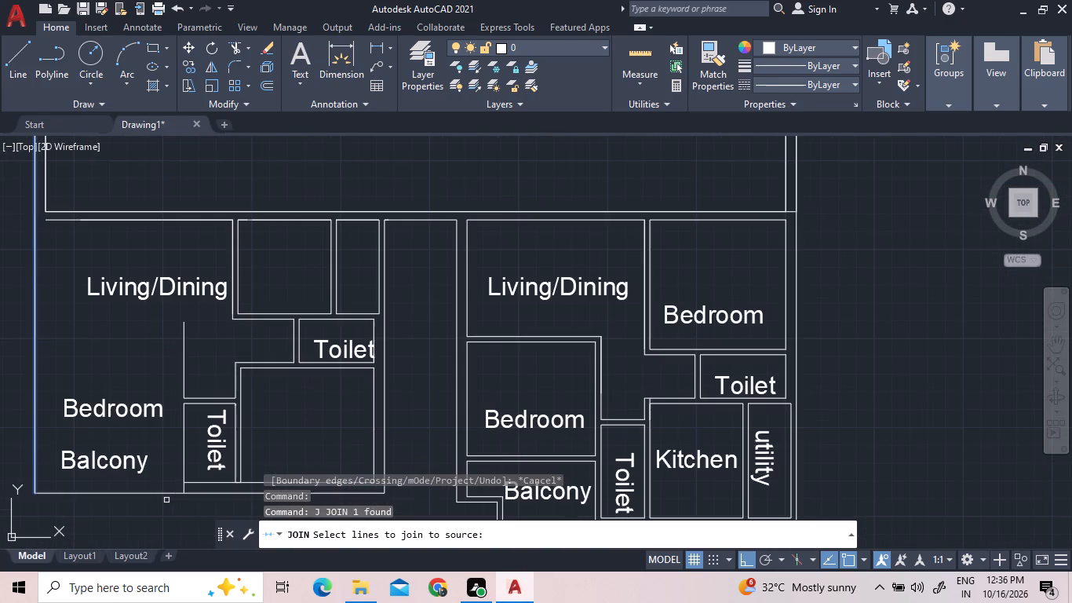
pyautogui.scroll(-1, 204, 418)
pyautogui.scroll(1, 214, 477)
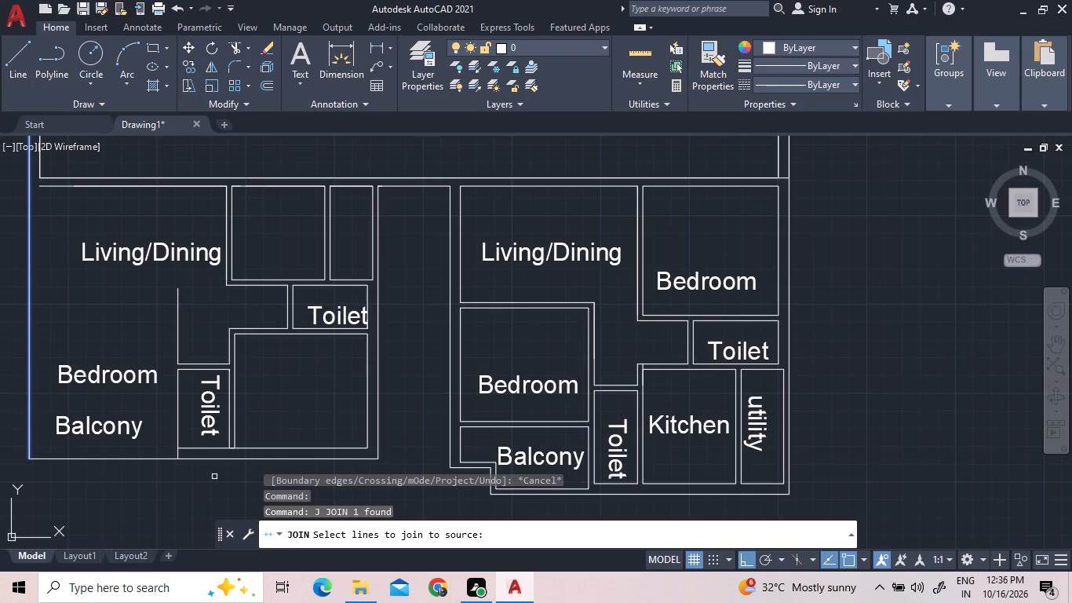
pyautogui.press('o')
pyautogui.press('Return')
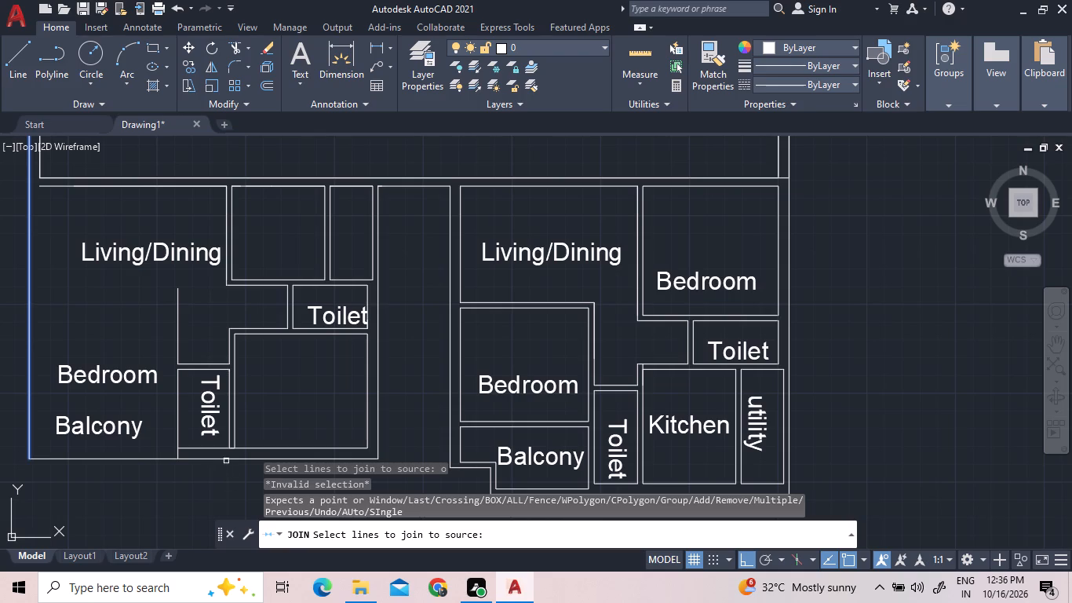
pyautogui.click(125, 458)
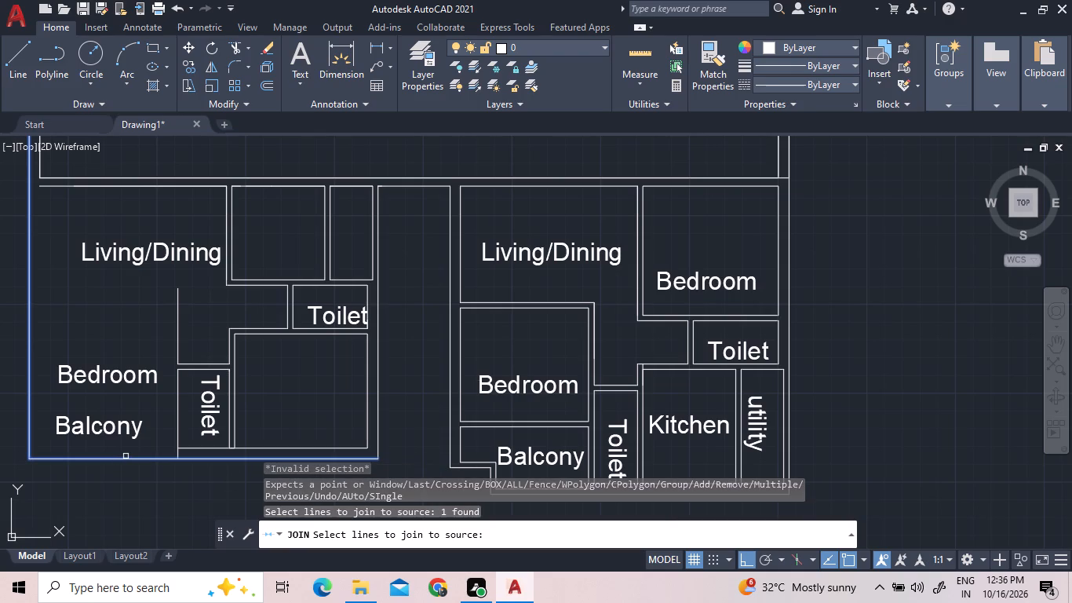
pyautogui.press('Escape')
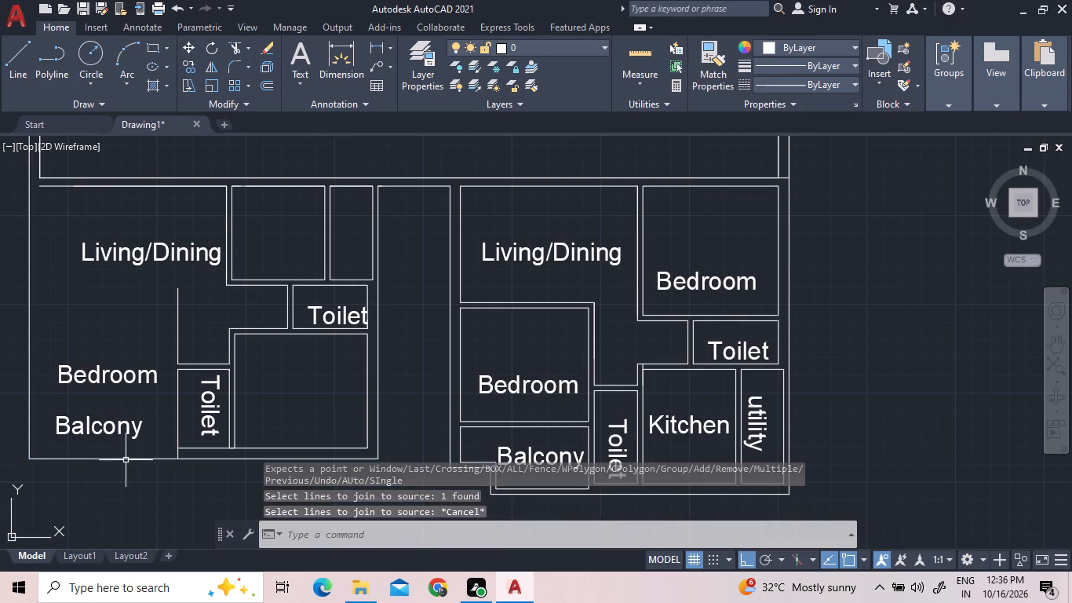
# Offset the lower-left unit's bottom outer wall line 0.15 inward to form the wall thickness.
pyautogui.click(126, 458)
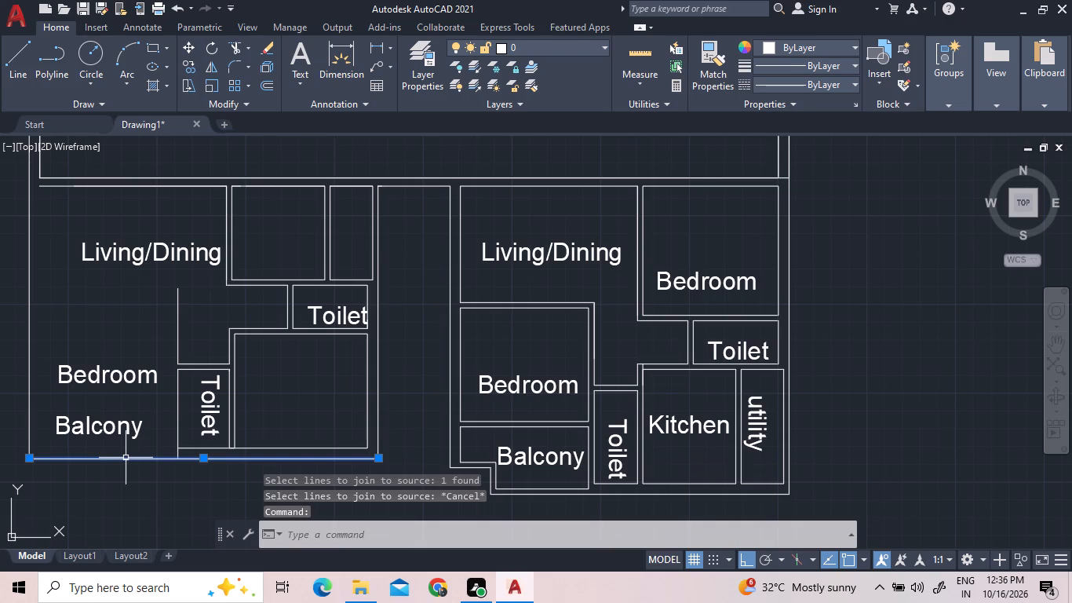
pyautogui.press('o')
pyautogui.press('Return')
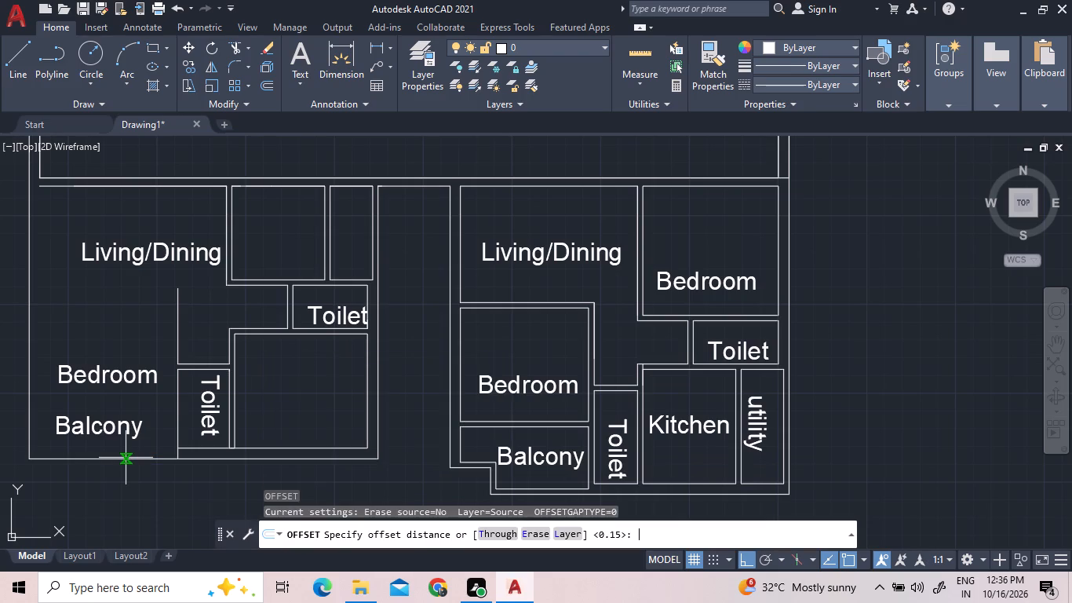
pyautogui.write('0.15')
pyautogui.press('Return')
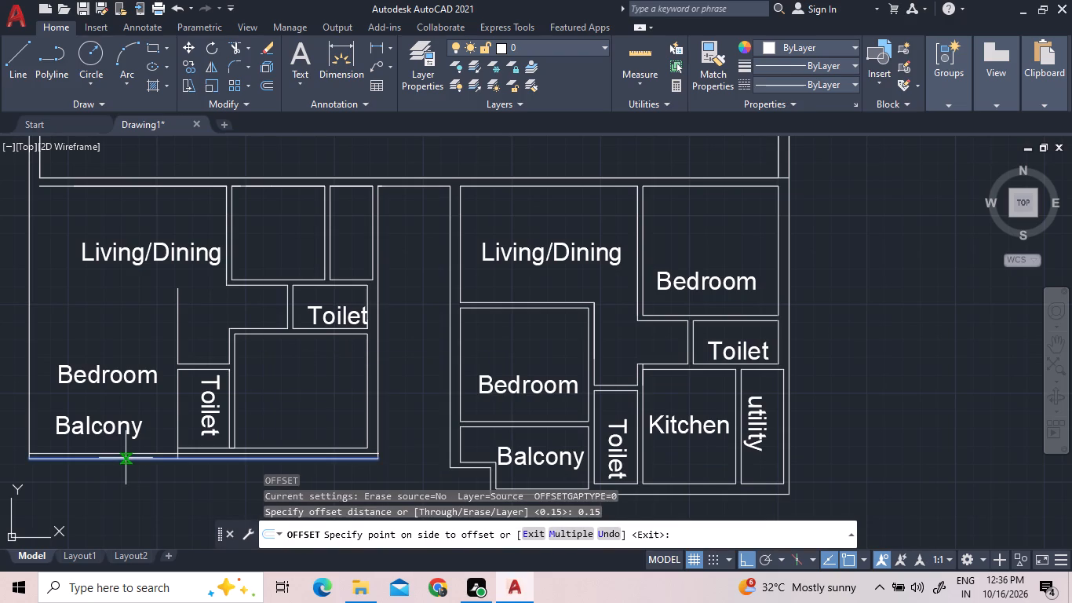
pyautogui.click(119, 448)
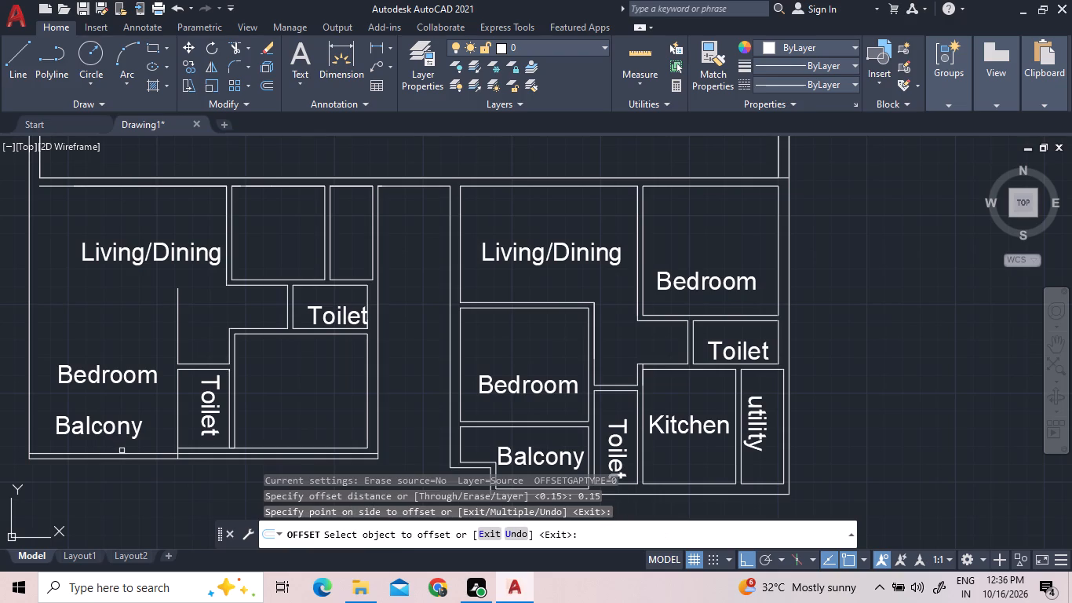
pyautogui.press('Escape')
pyautogui.press('Escape')
# Trim the new inner bottom wall line where it runs below the toilet and adjoining room, keeping the part under the balcony.
pyautogui.write('tr')
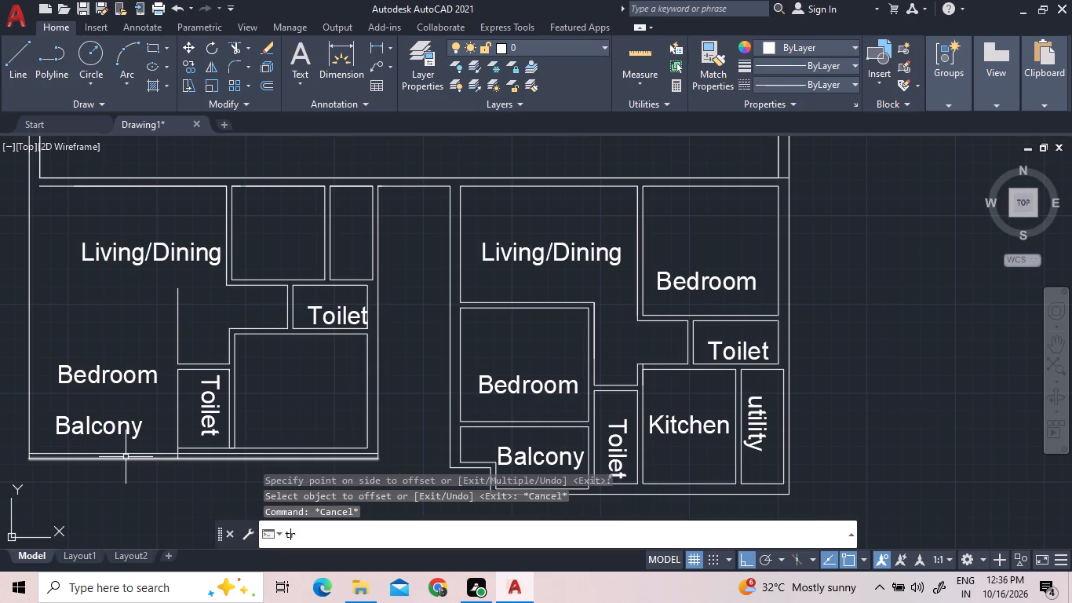
pyautogui.press('space')
pyautogui.press('space')
pyautogui.scroll(2, 209, 450)
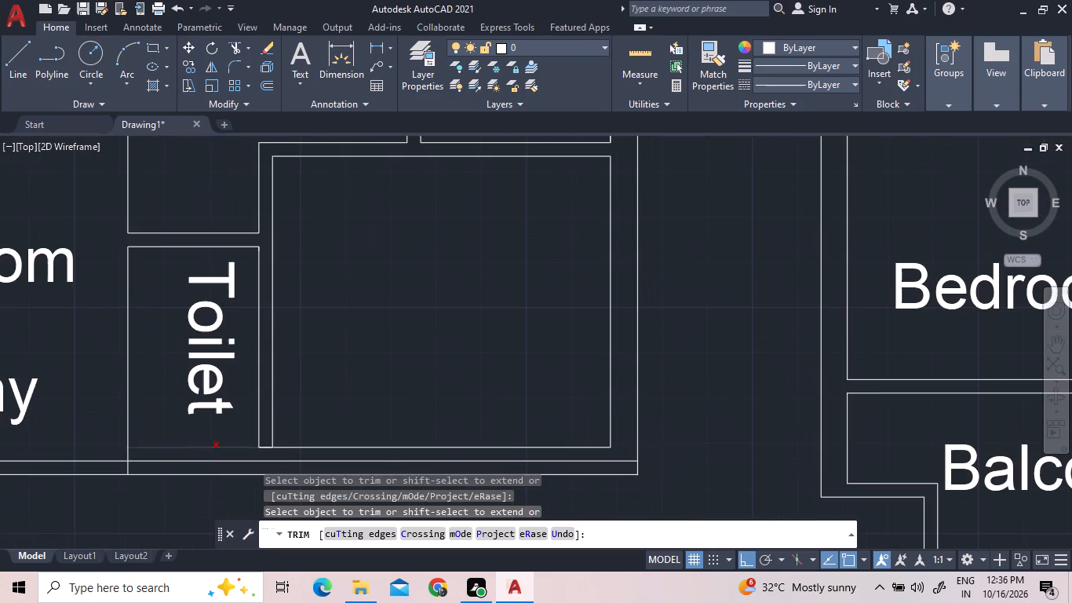
pyautogui.click(208, 462)
pyautogui.scroll(-3, 224, 454)
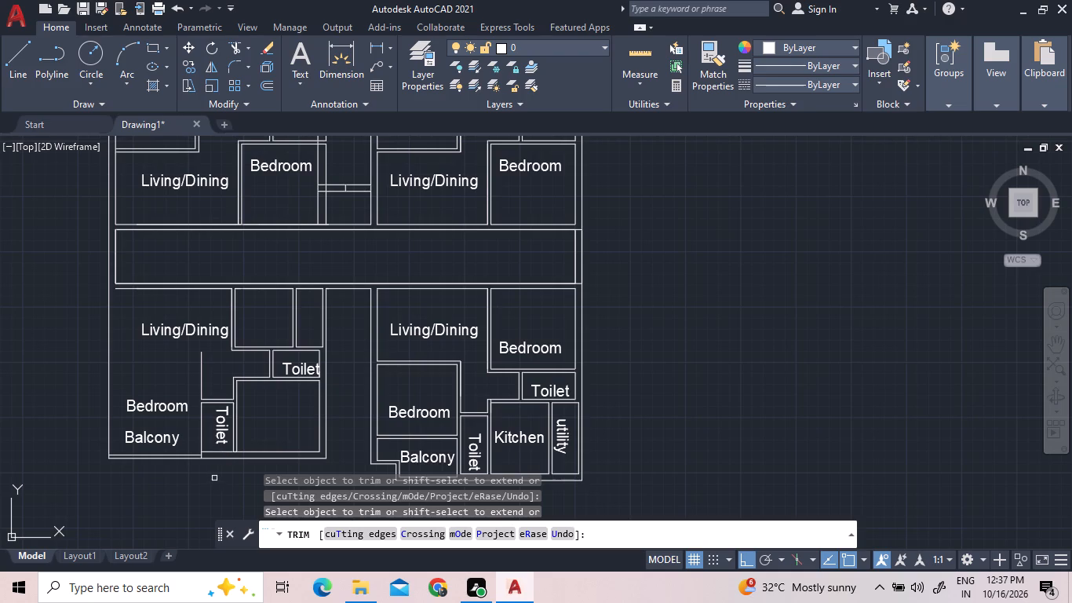
pyautogui.press('Escape')
pyautogui.press('Escape')
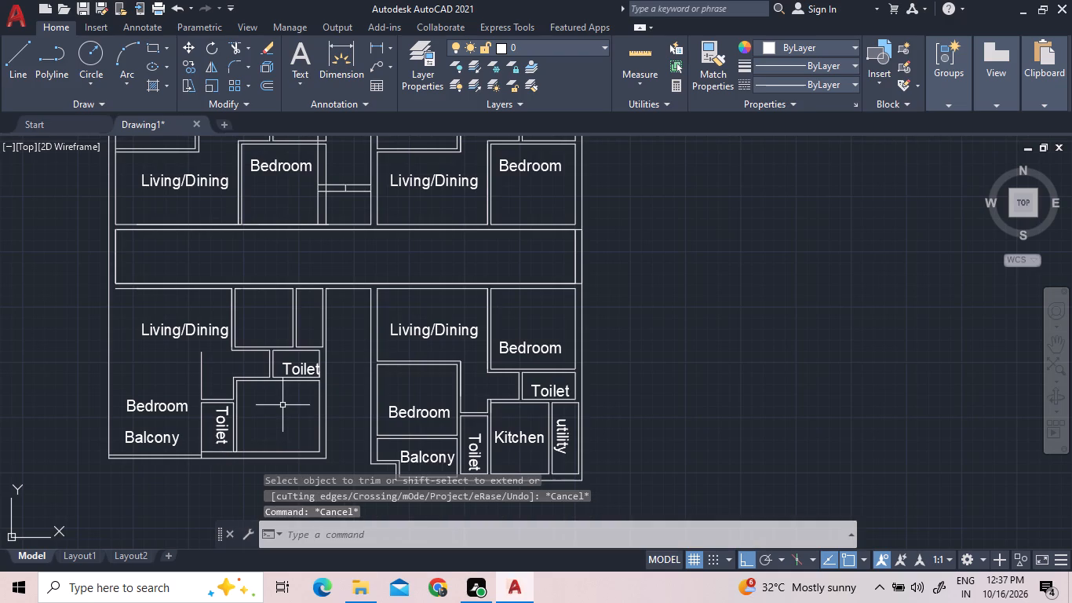
# Offset the balcony's inner bottom wall line 1.0 upward to mark the boundary between the lower-left unit's balcony and bedroom.
pyautogui.click(170, 411)
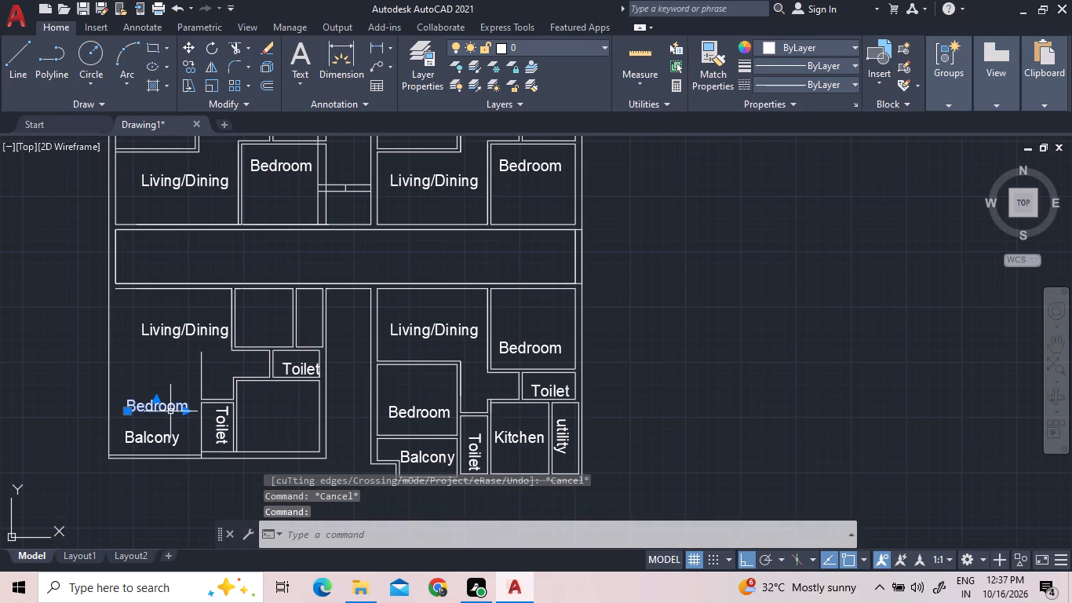
pyautogui.press('Escape')
pyautogui.press('o')
pyautogui.press('Return')
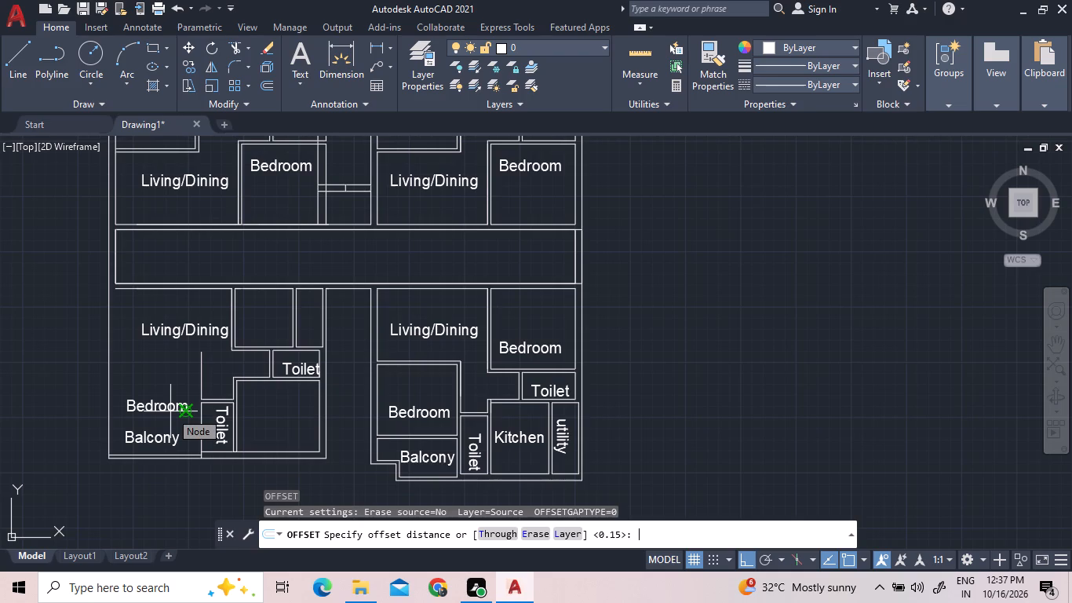
pyautogui.write('1.0')
pyautogui.press('Return')
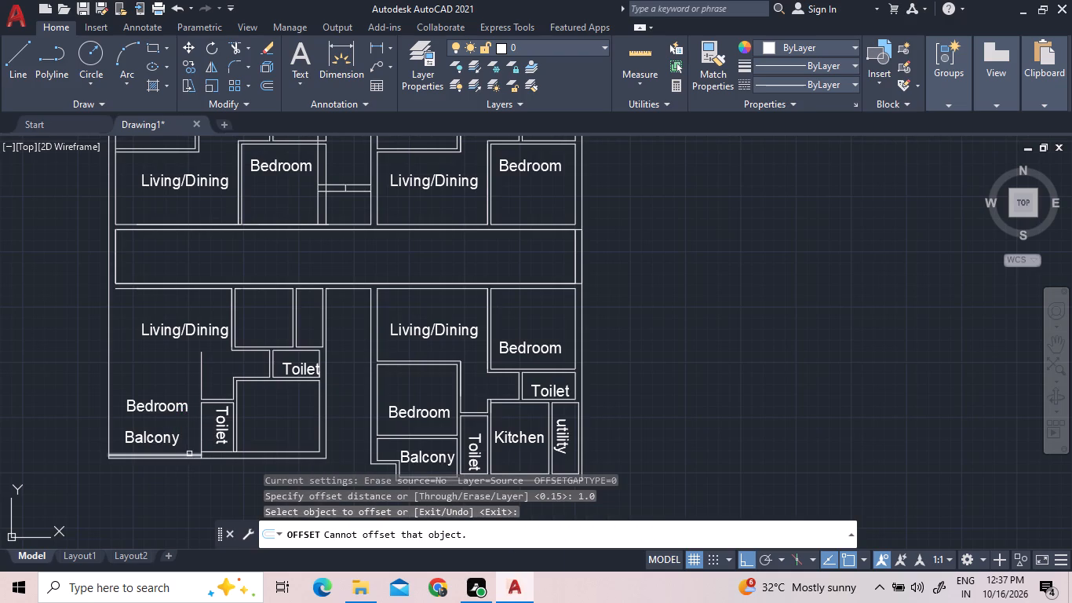
pyautogui.click(189, 454)
pyautogui.click(190, 426)
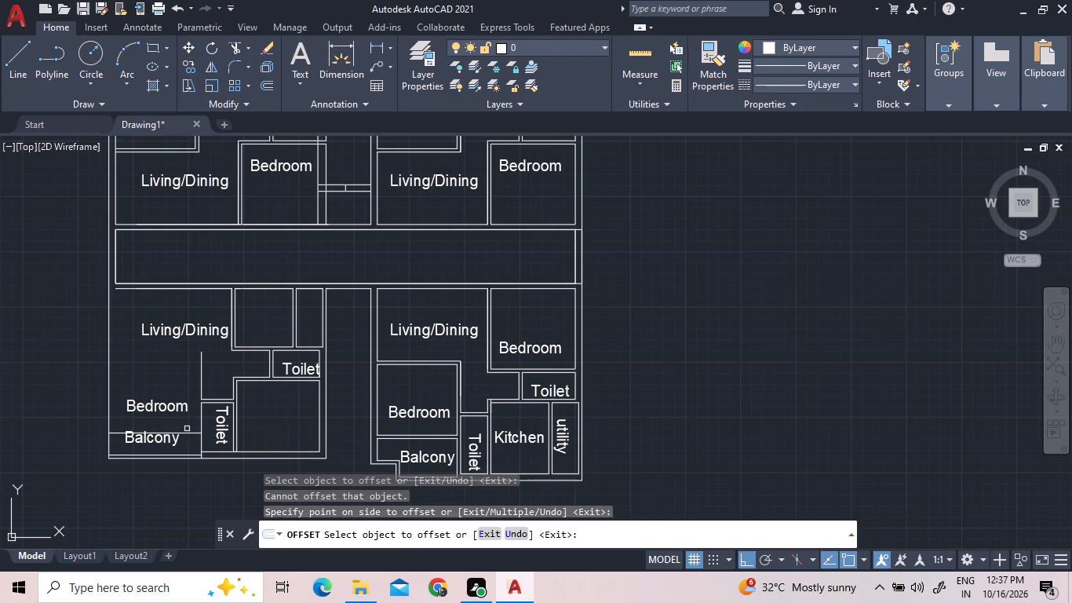
pyautogui.press('Escape')
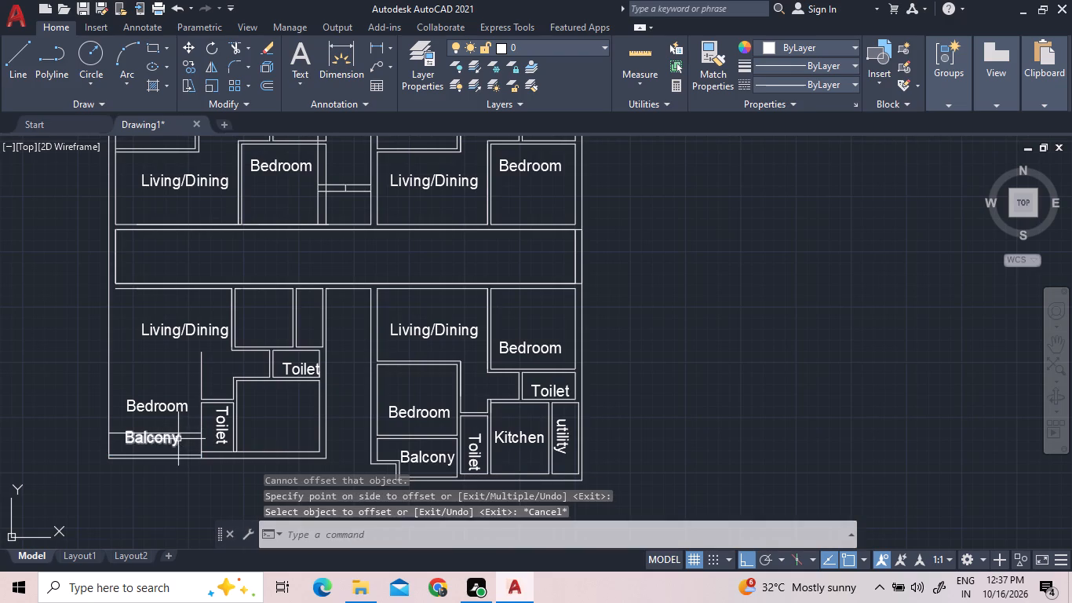
# Move the lower-left unit's Balcony label slightly down so it sits inside the balcony strip.
pyautogui.click(177, 438)
pyautogui.rightClick(177, 438)
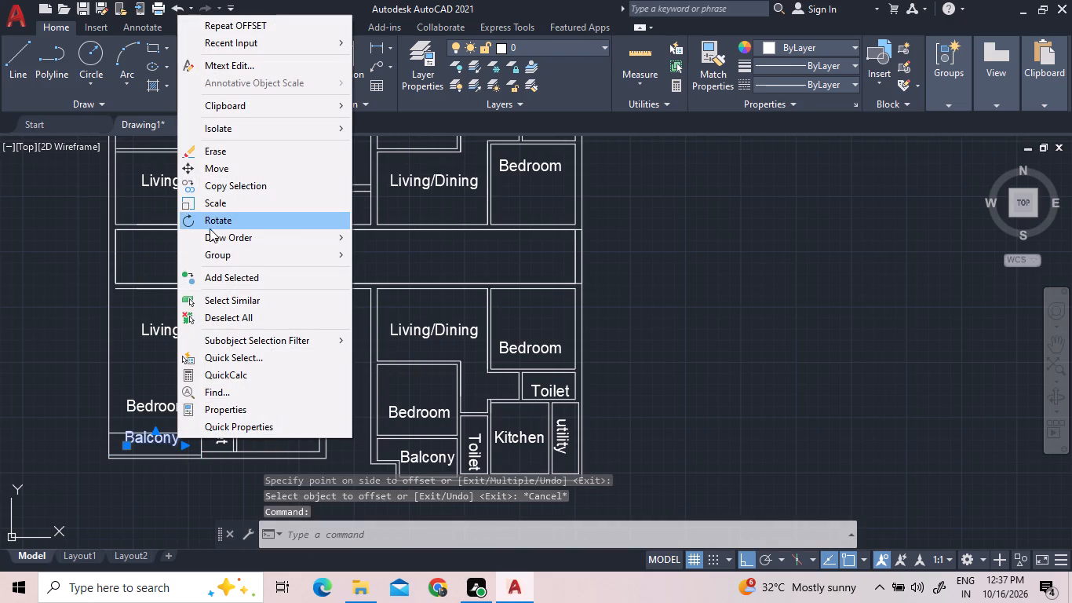
pyautogui.click(234, 165)
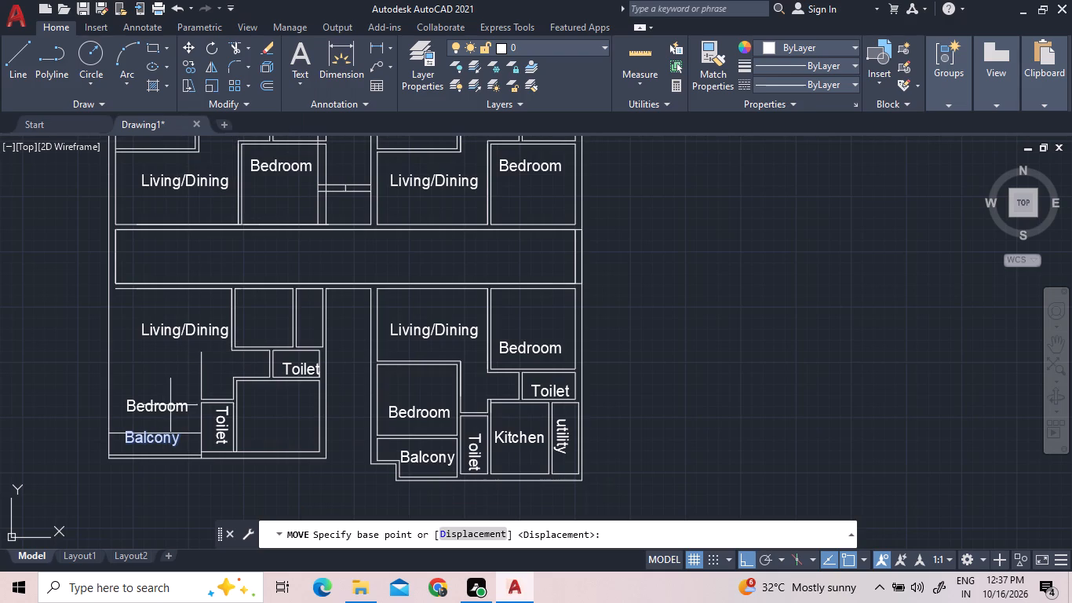
pyautogui.scroll(3, 166, 435)
pyautogui.click(160, 447)
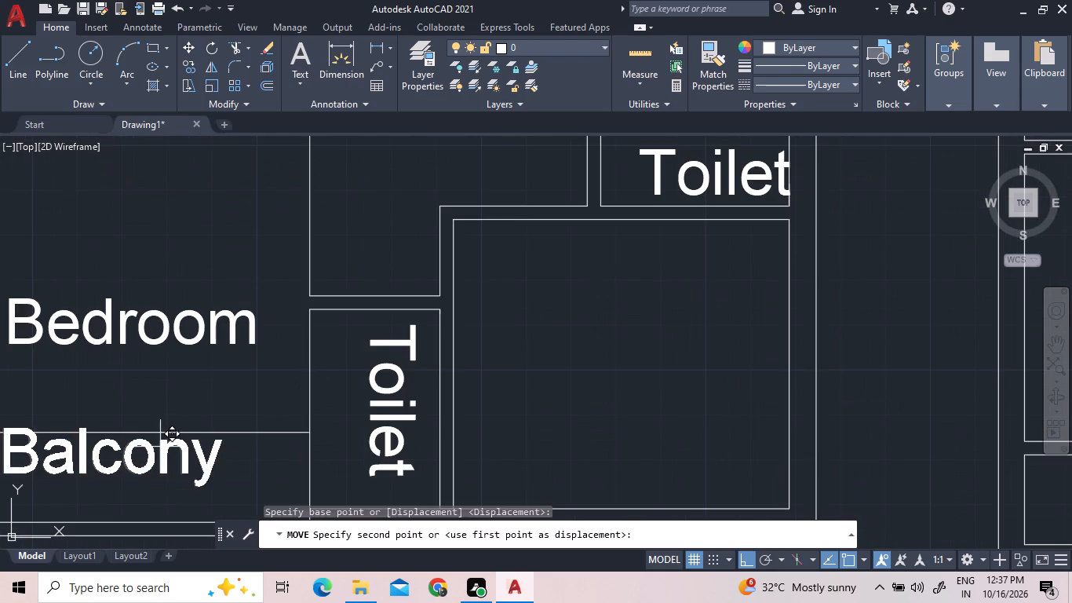
pyautogui.click(157, 462)
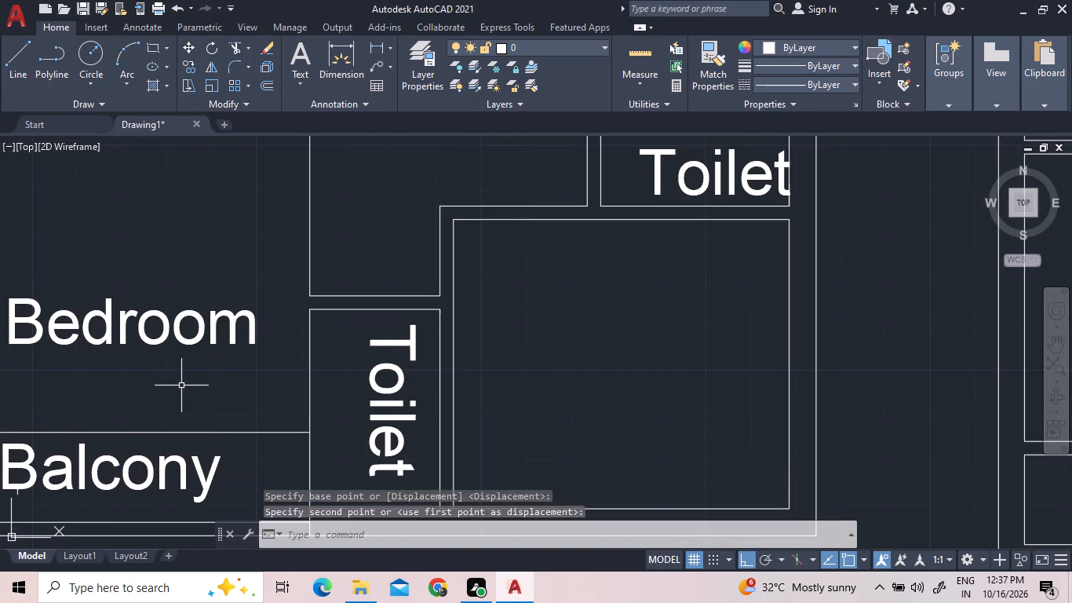
# Offset the line above the Balcony label 0.15 toward the bedroom to form the wall between balcony and bedroom.
pyautogui.scroll(-2, 184, 369)
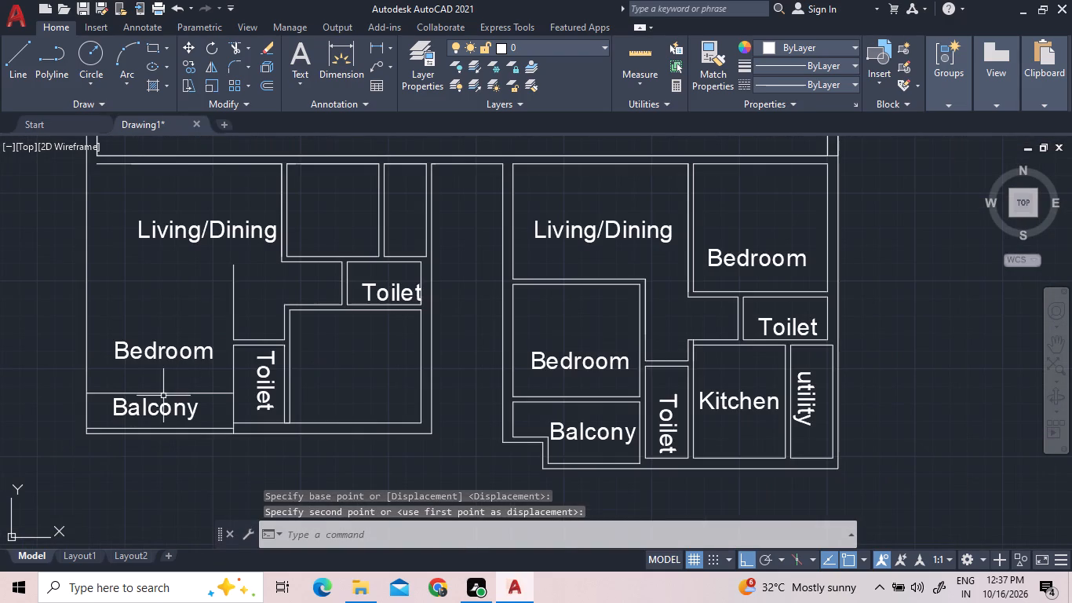
pyautogui.click(270, 82)
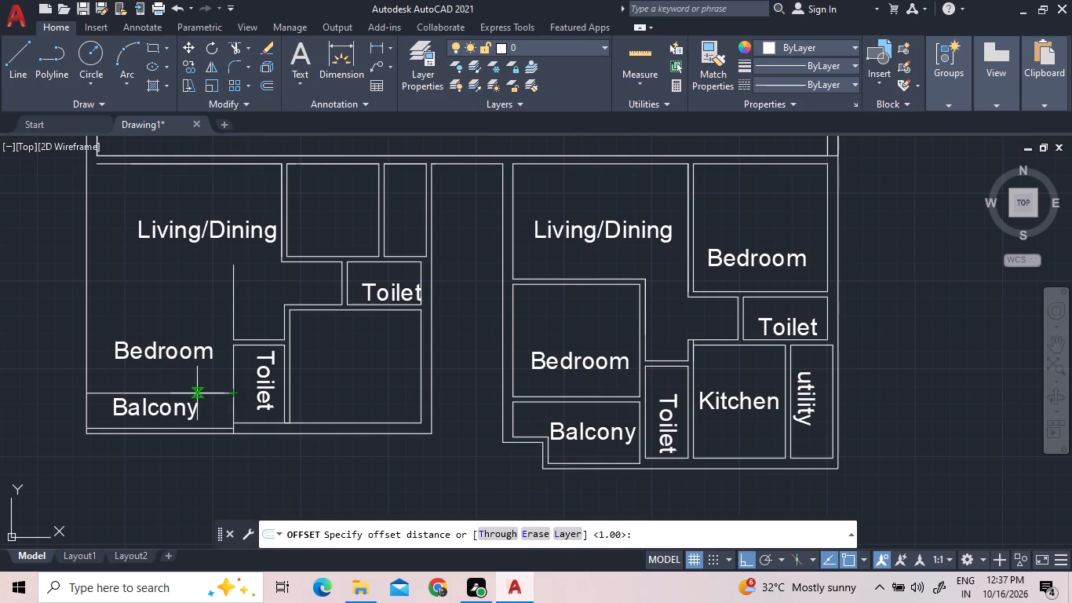
pyautogui.press('0')
pyautogui.write('.15')
pyautogui.press('Return')
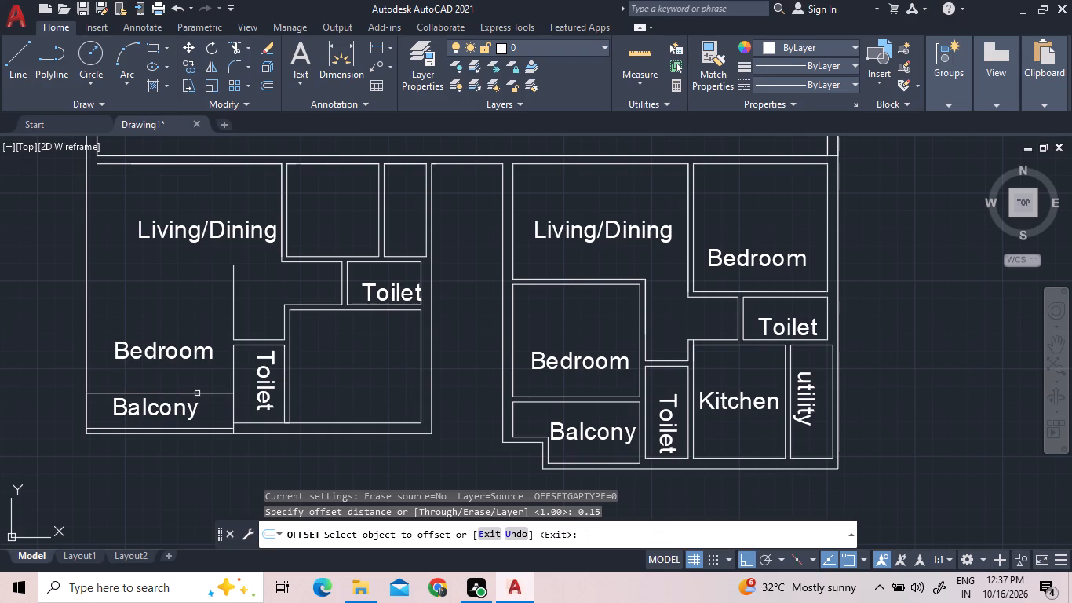
pyautogui.doubleClick(197, 393)
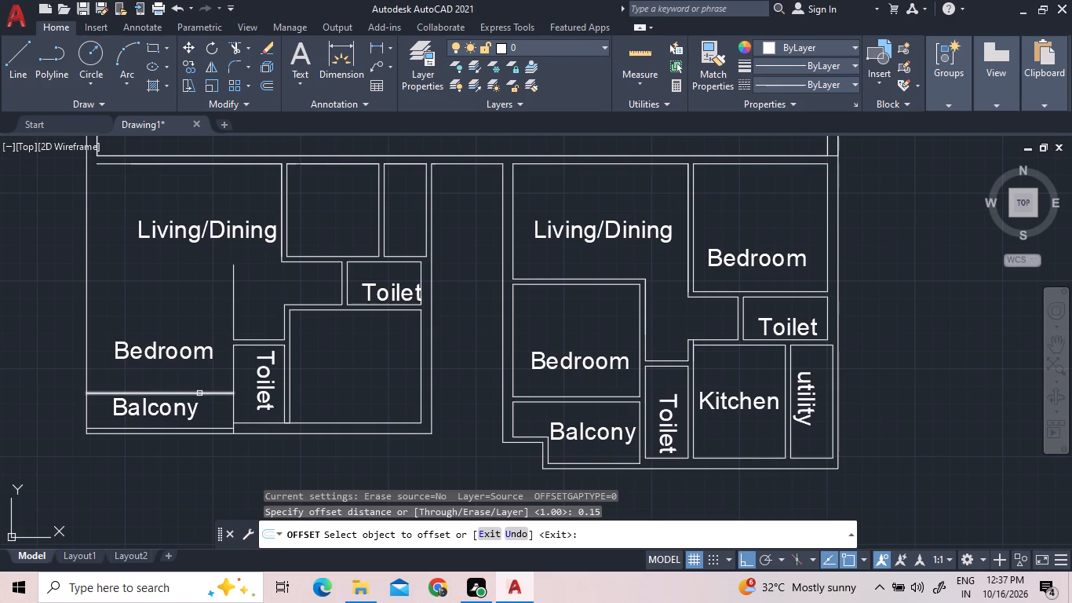
pyautogui.click(199, 393)
pyautogui.click(200, 378)
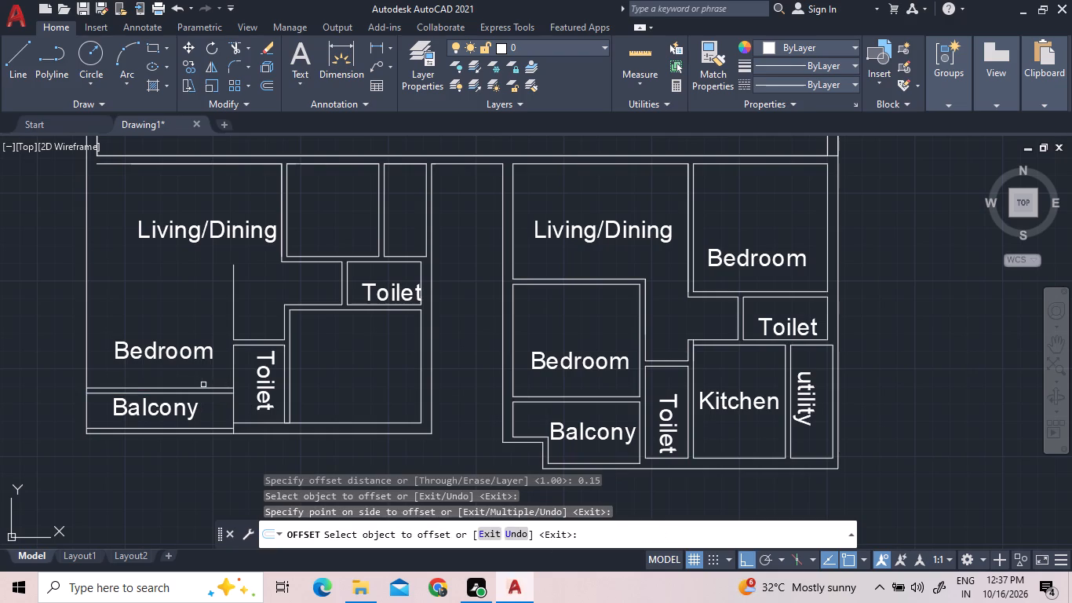
pyautogui.rightClick(206, 385)
pyautogui.click(222, 396)
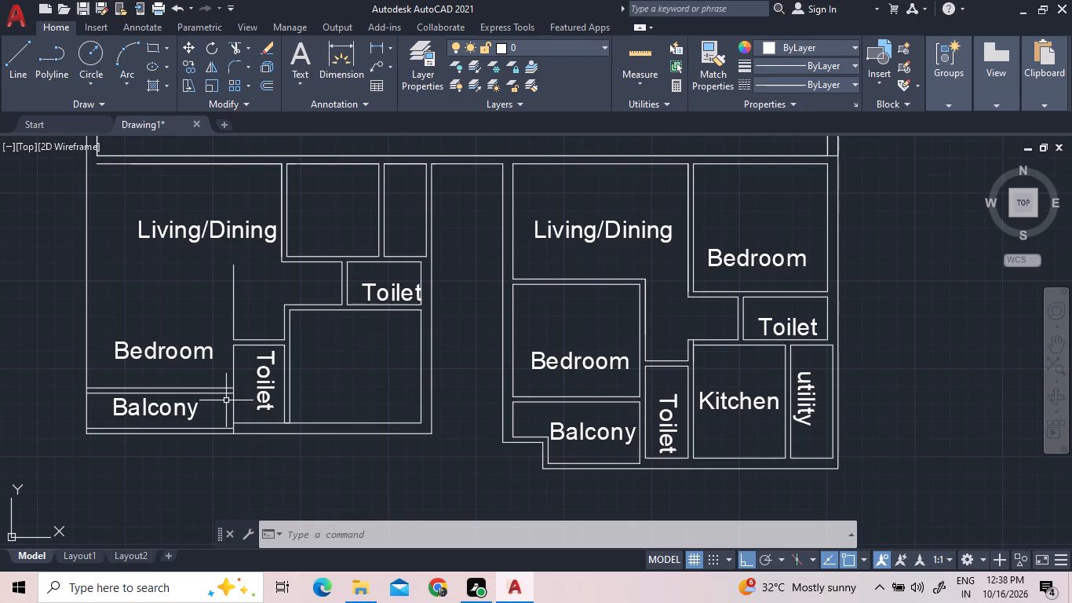
# Offset the bedroom-side line of the lower-left unit's balcony wall 3.16 upward to set the bedroom's upper boundary.
pyautogui.press('Escape')
pyautogui.press('o')
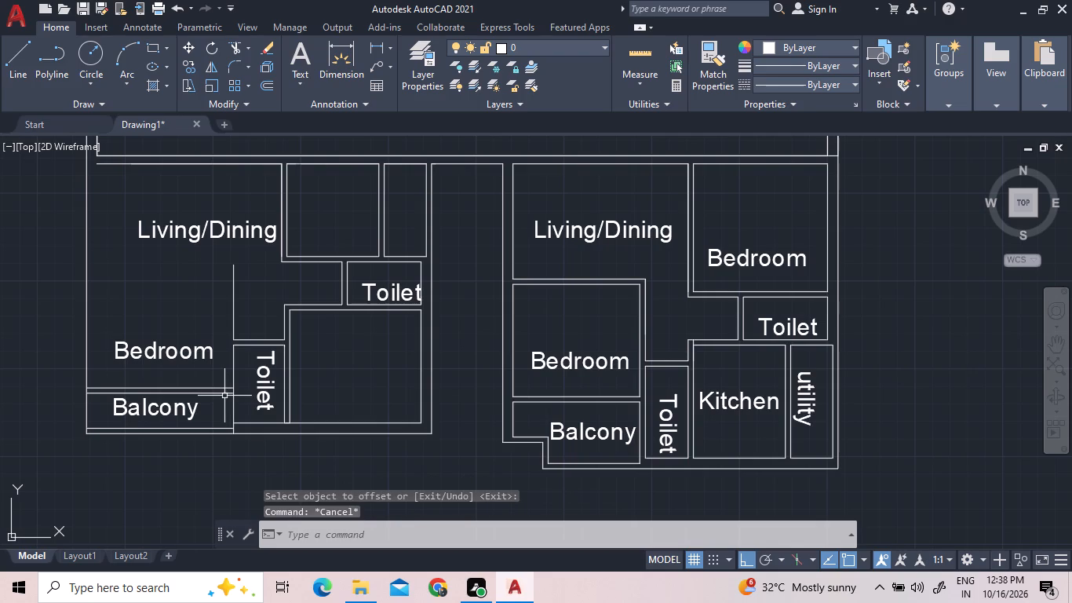
pyautogui.press('Return')
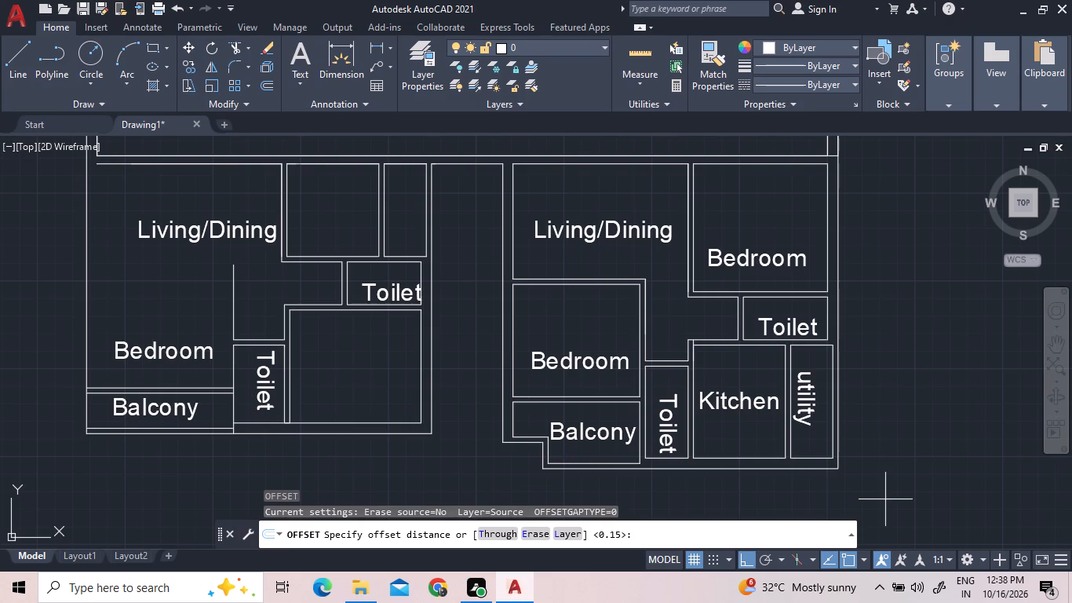
pyautogui.write('3.')
pyautogui.write('16')
pyautogui.press('Return')
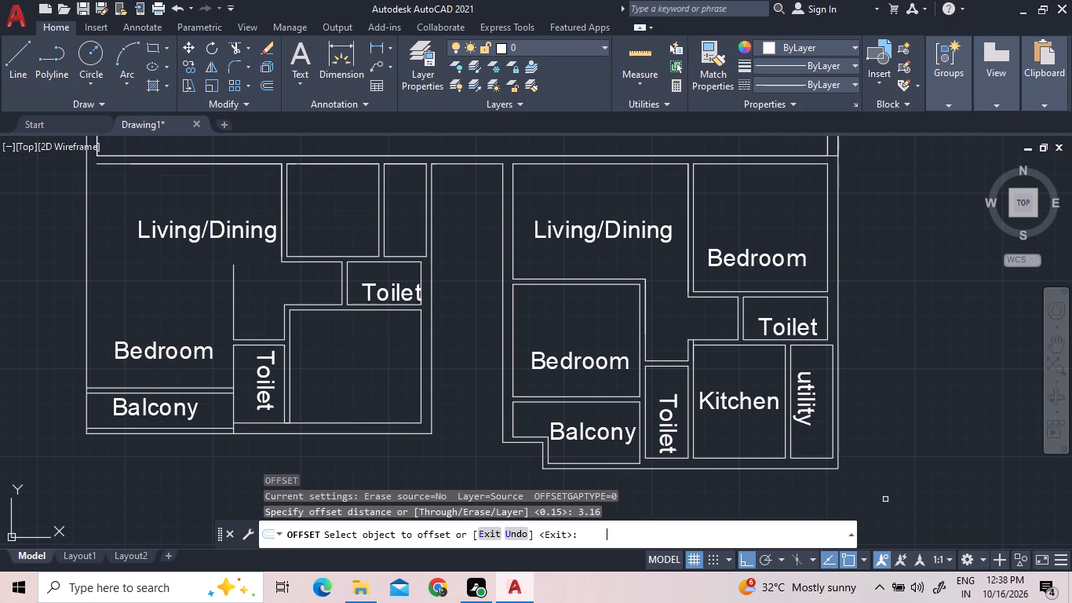
pyautogui.click(171, 386)
pyautogui.click(200, 293)
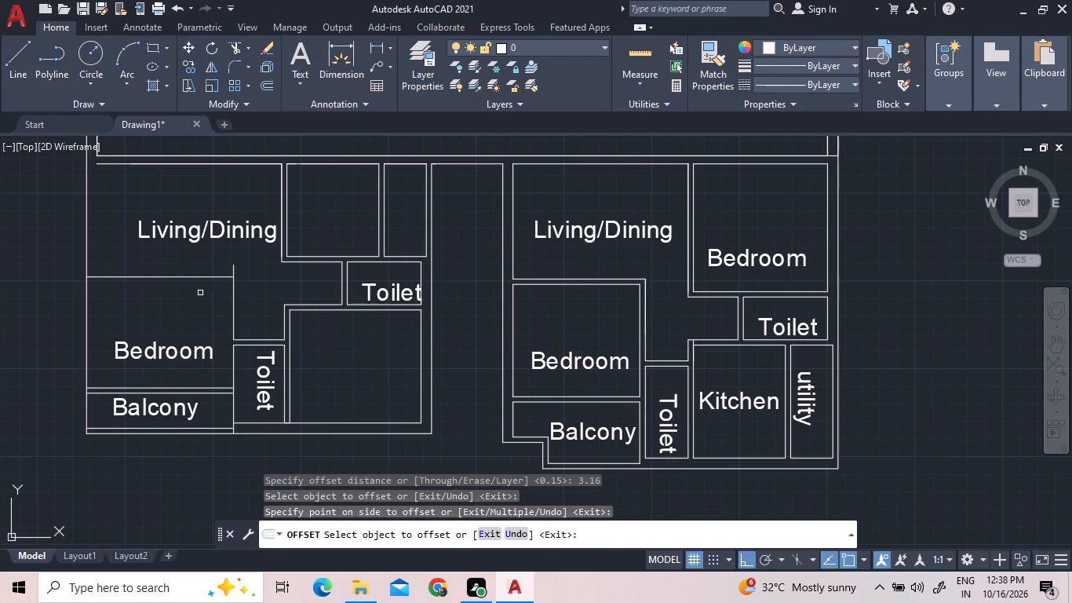
pyautogui.rightClick(200, 293)
pyautogui.click(210, 299)
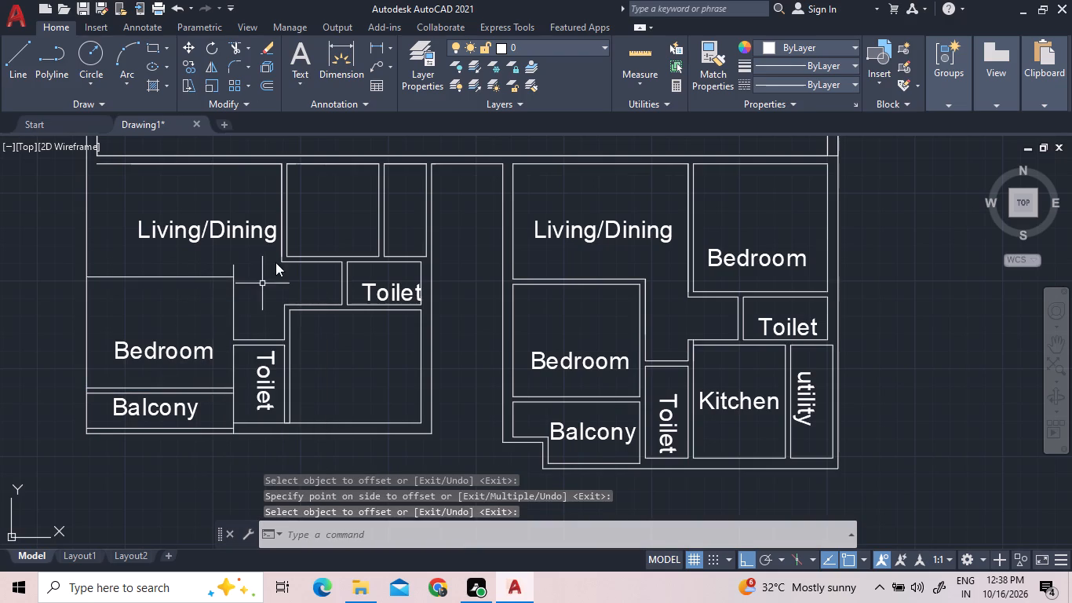
# Offset the bedroom's new upper boundary line 0.15 toward the Living/Dining area to form the wall between them.
pyautogui.click(268, 86)
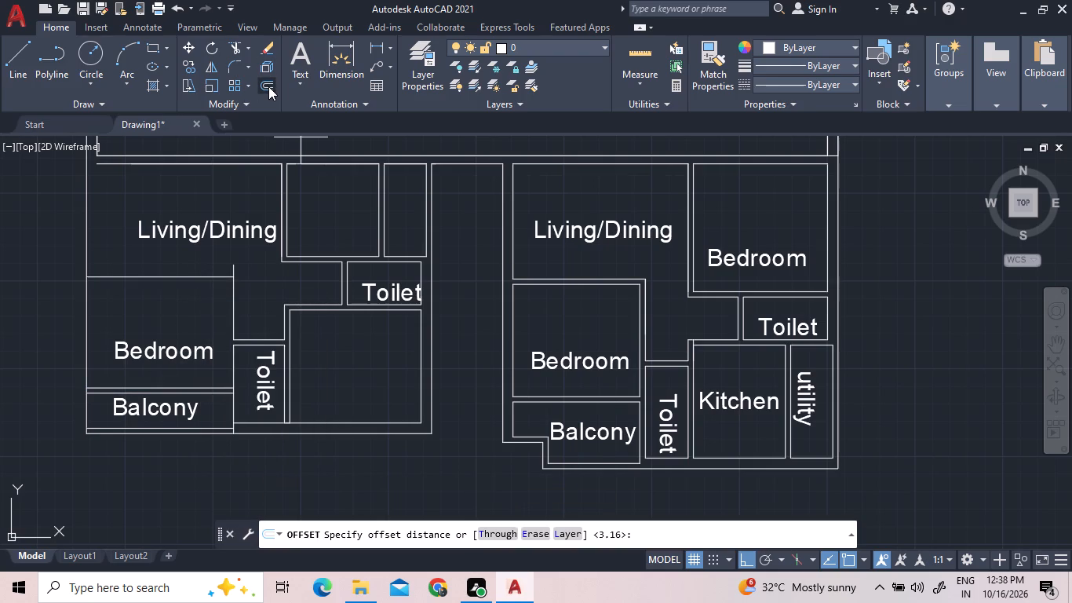
pyautogui.write('0.15')
pyautogui.press('Return')
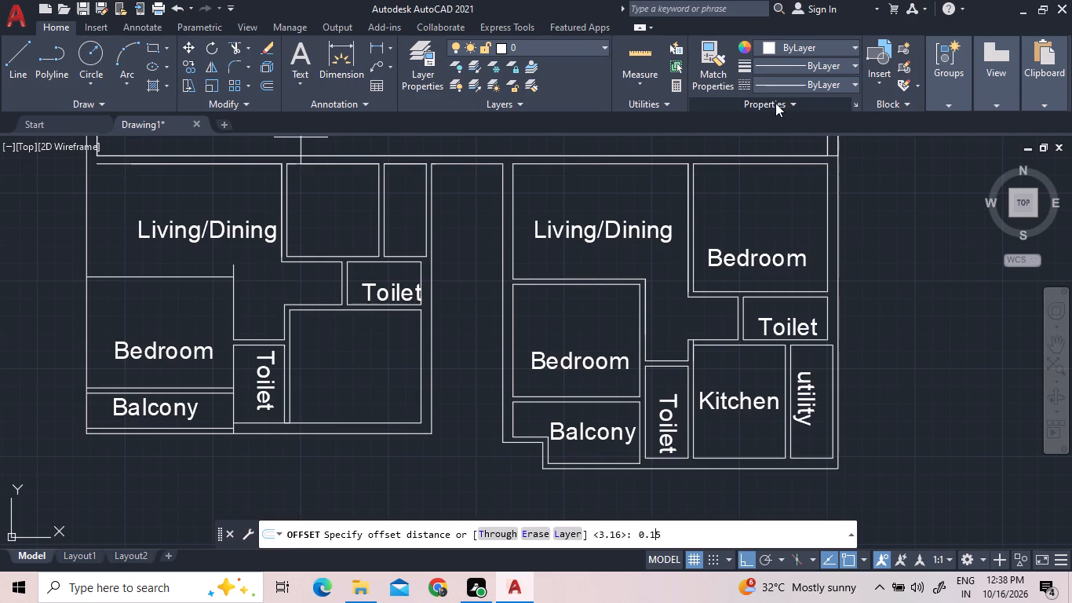
pyautogui.click(199, 276)
pyautogui.click(203, 258)
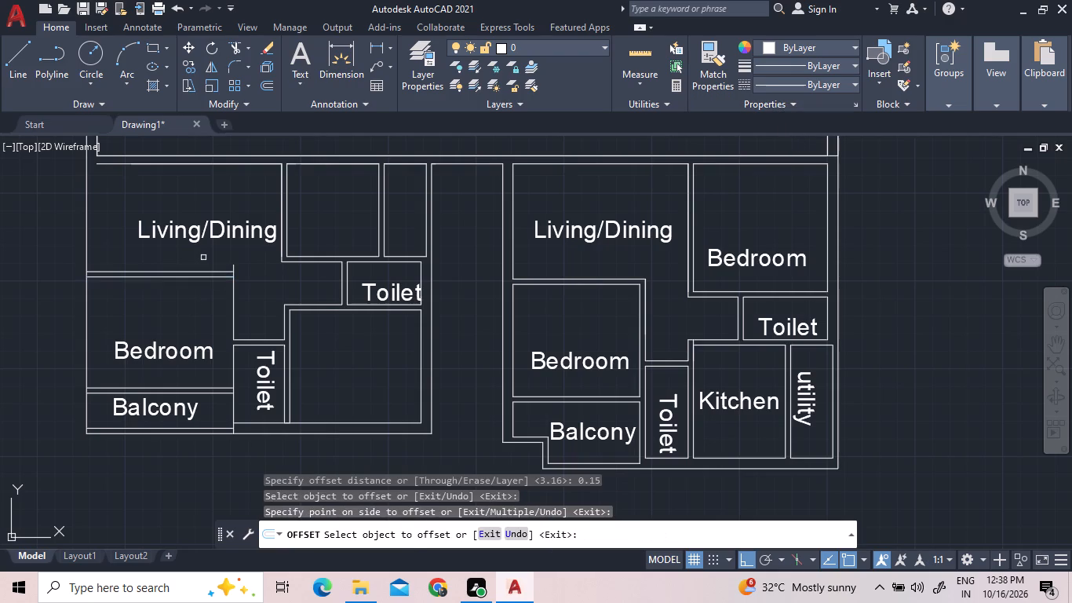
pyautogui.rightClick(203, 256)
pyautogui.click(227, 261)
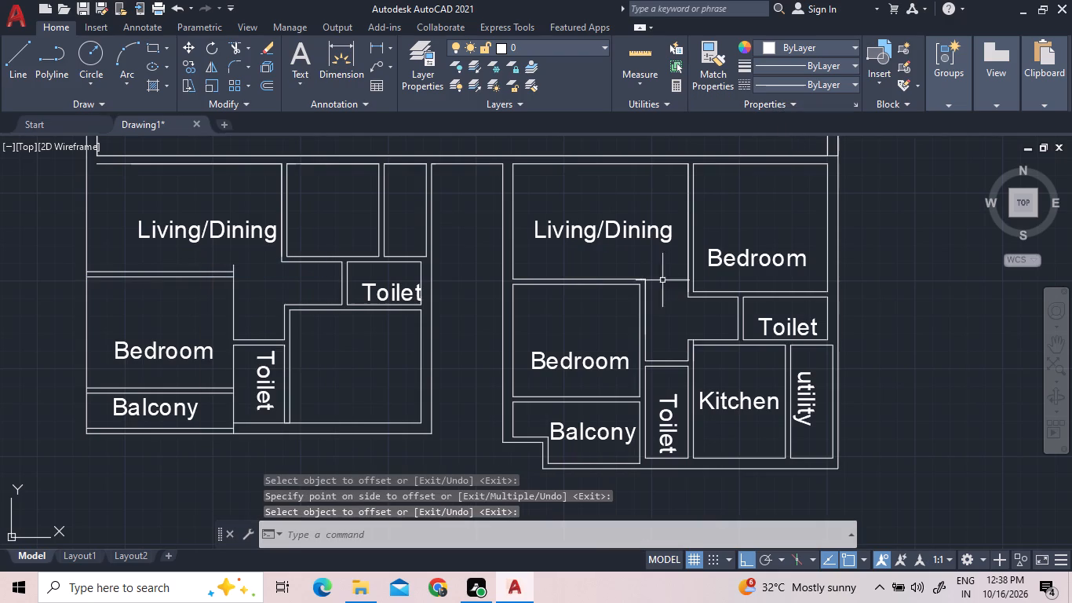
# Quick-measure the lower-left unit's bedroom and compare it with the rooms of the upper-left unit.
pyautogui.click(644, 59)
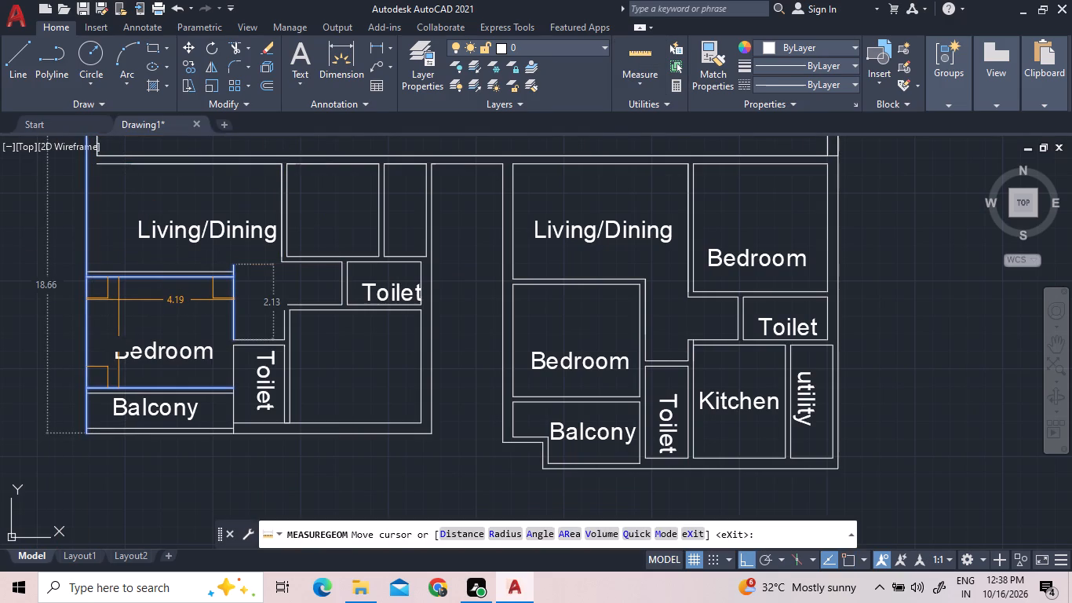
pyautogui.scroll(-2, 119, 300)
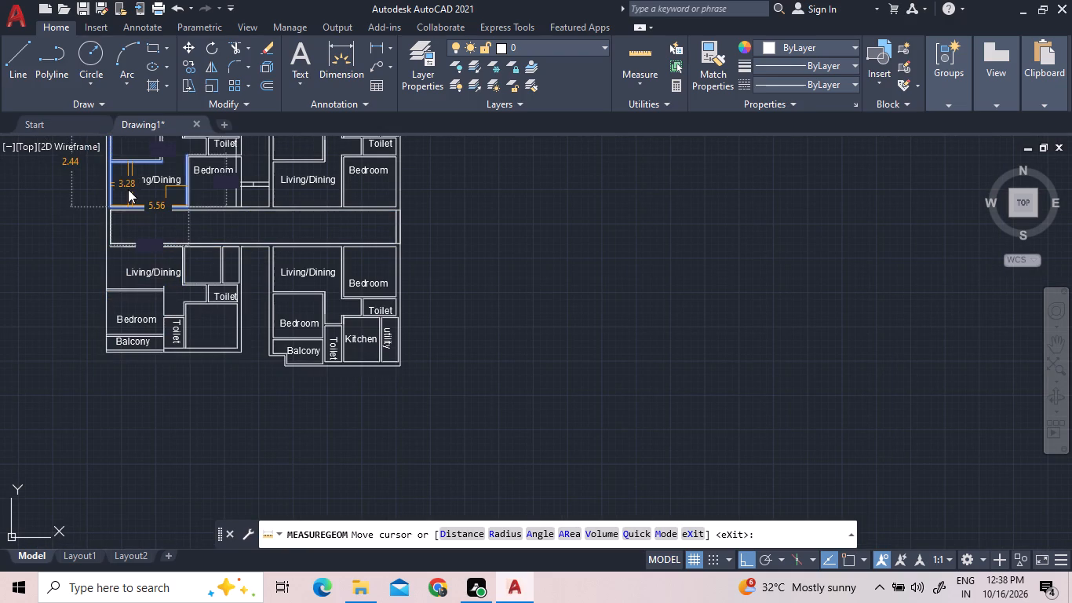
pyautogui.scroll(2, 129, 192)
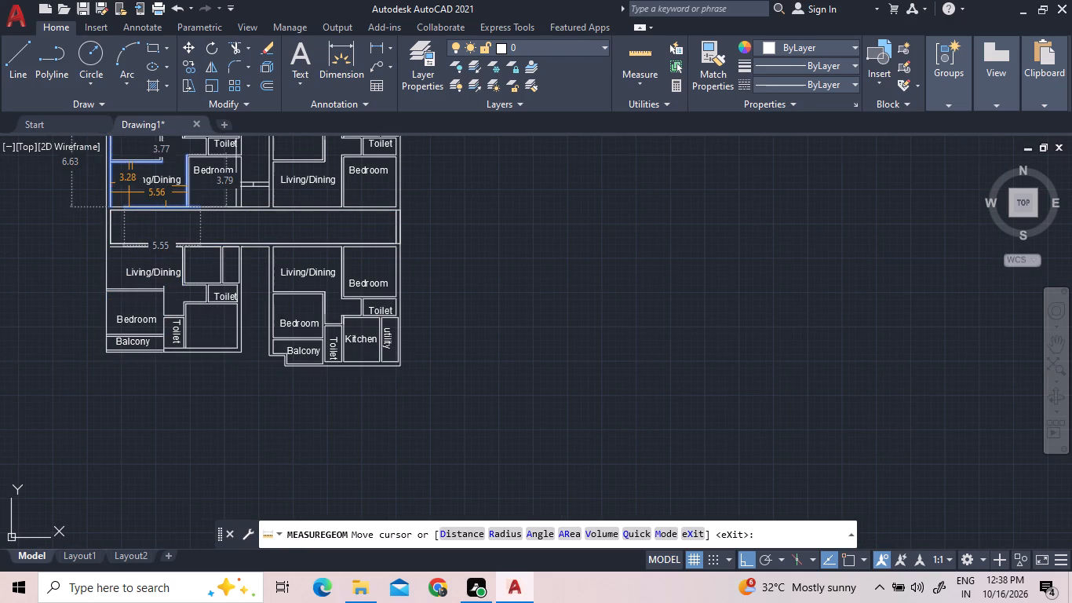
pyautogui.scroll(2, 129, 192)
pyautogui.scroll(-3, 137, 226)
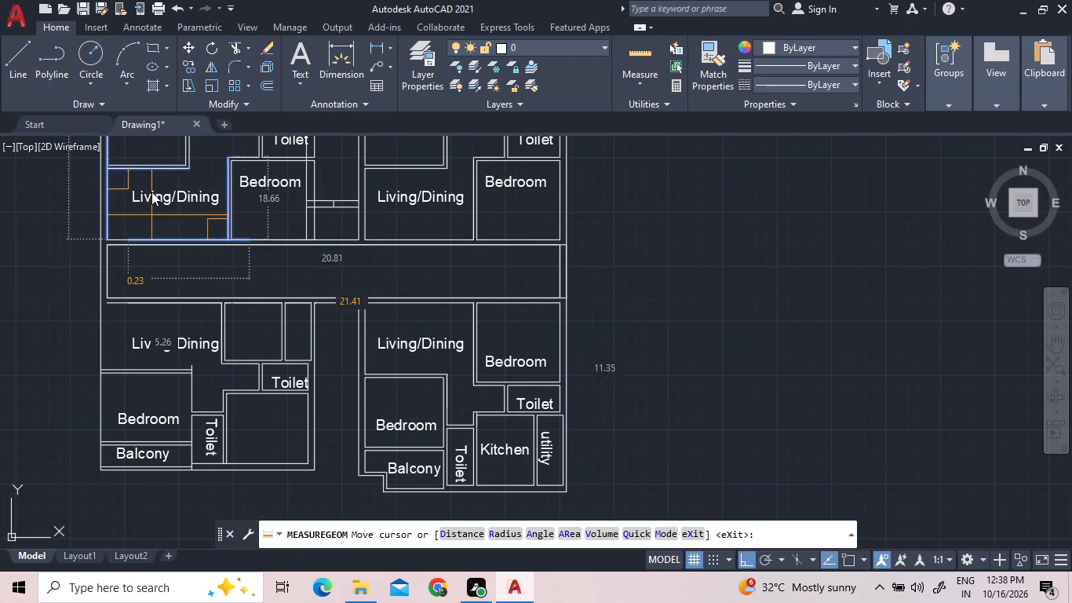
pyautogui.scroll(2, 148, 148)
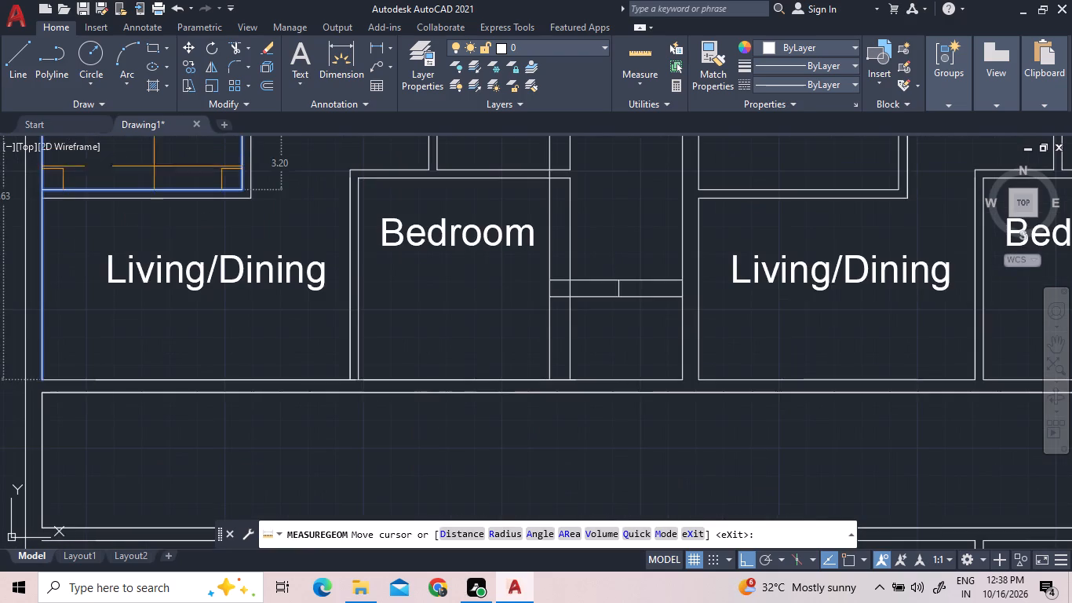
pyautogui.scroll(-5, 162, 191)
pyautogui.scroll(3, 166, 195)
pyautogui.scroll(-4, 167, 196)
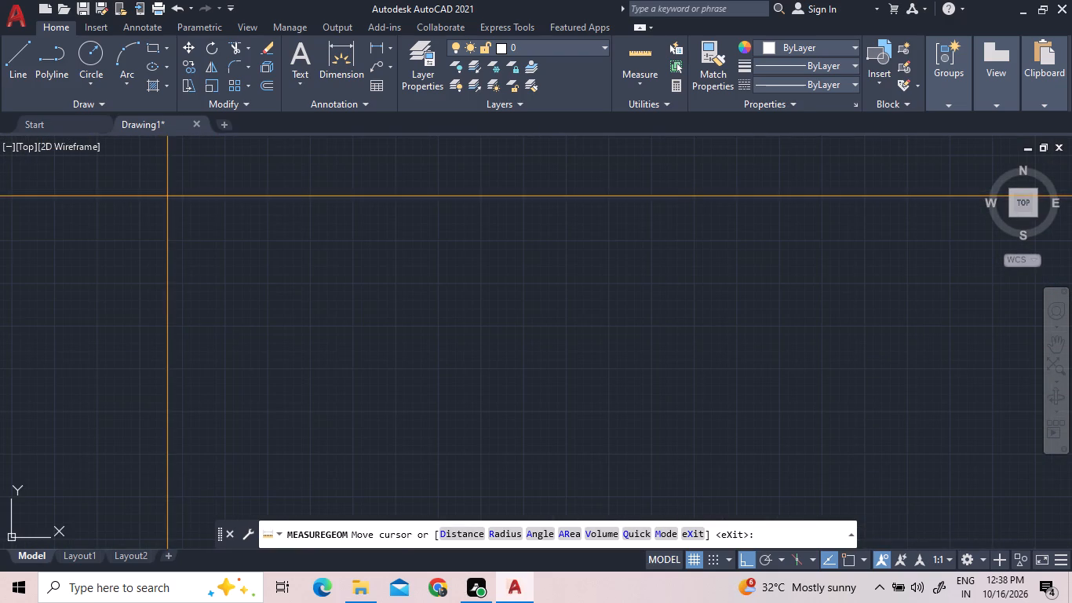
pyautogui.scroll(-9, 171, 201)
pyautogui.press('z')
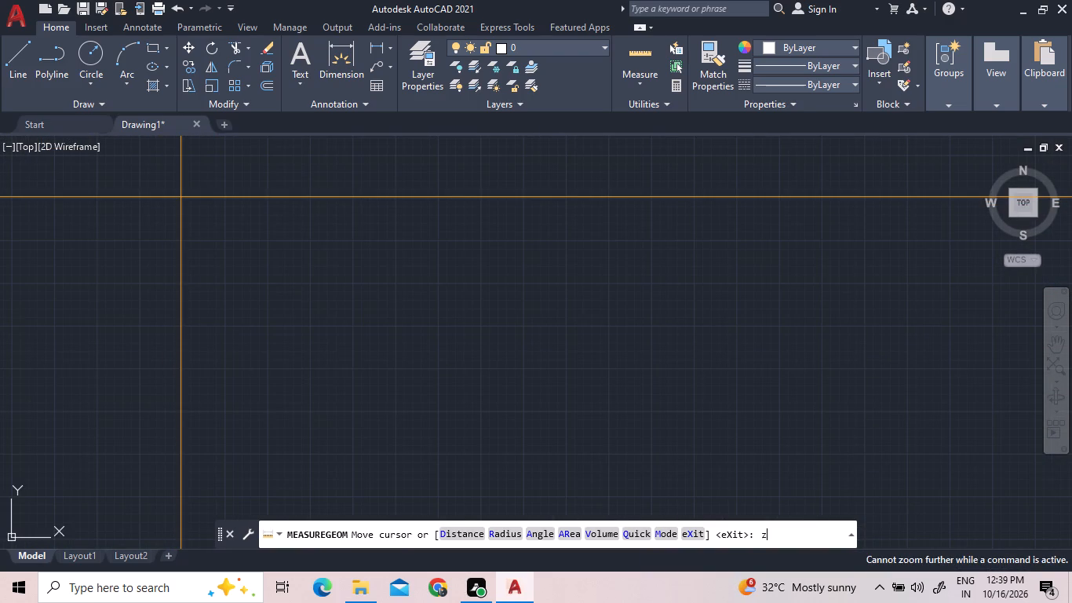
pyautogui.press('space')
pyautogui.write('a')
pyautogui.press('space')
pyautogui.press('space')
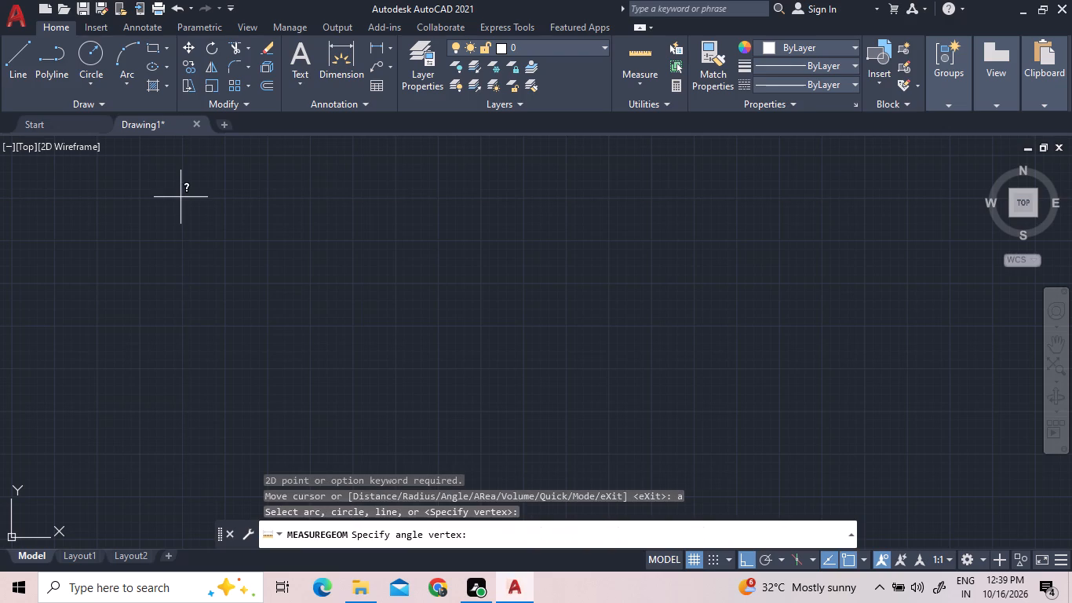
pyautogui.scroll(-7, 182, 198)
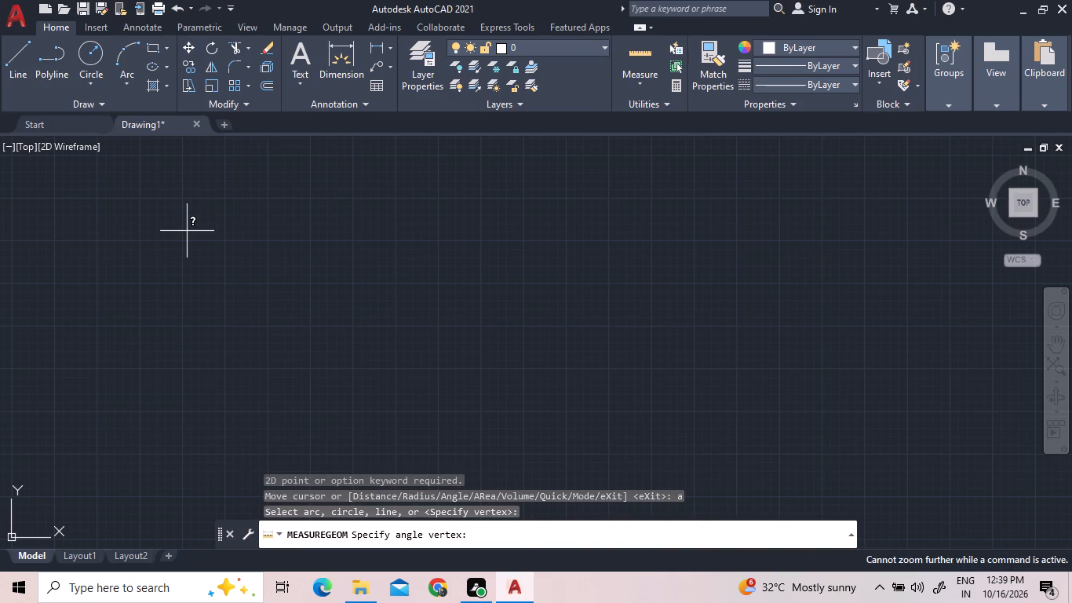
pyautogui.press('Escape')
# Offset the building's outer left wall line 0.3 inward to give the lower-left unit's outer wall its thickness.
pyautogui.write('z a')
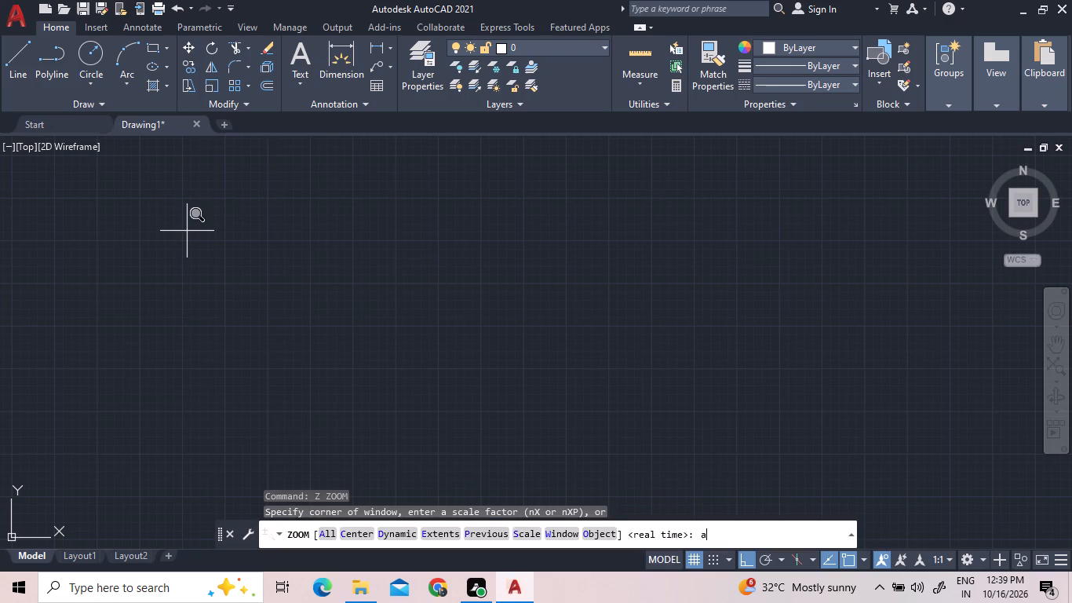
pyautogui.press('space')
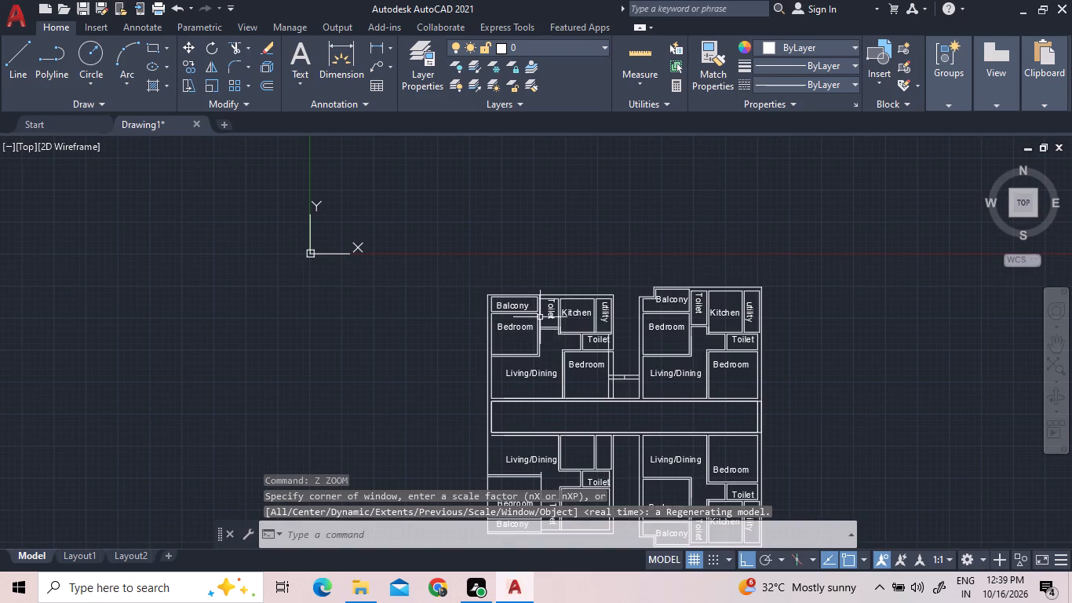
pyautogui.scroll(2, 579, 371)
pyautogui.scroll(-3, 568, 353)
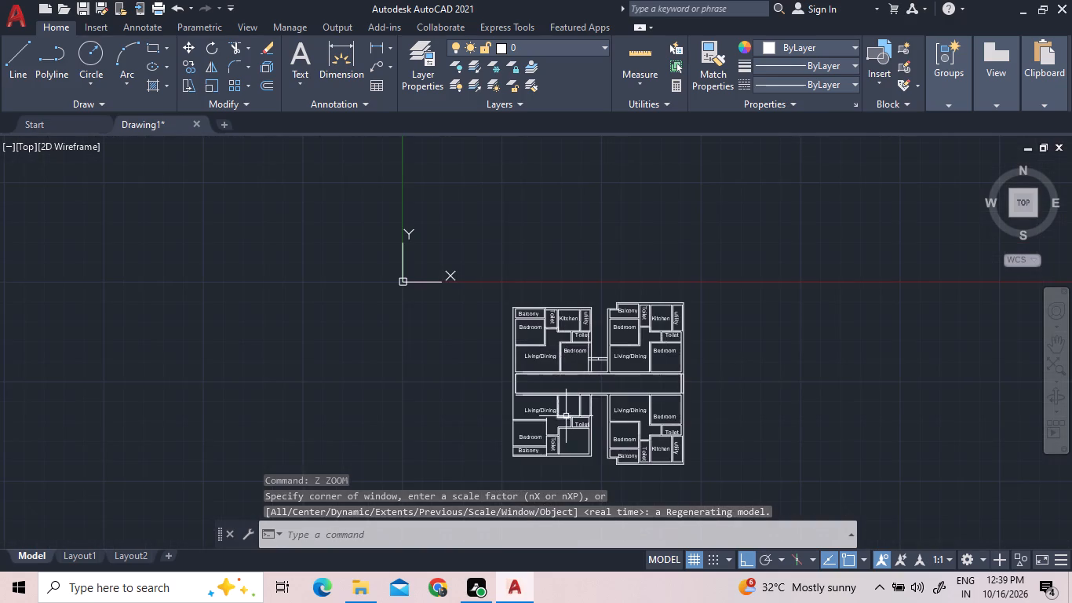
pyautogui.scroll(2, 566, 416)
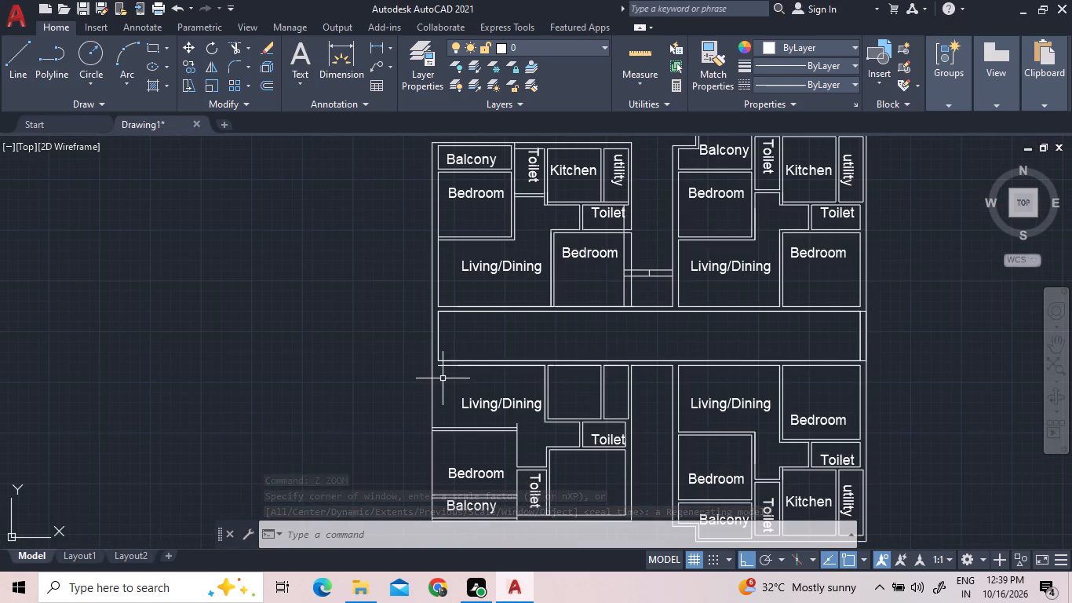
pyautogui.press('o')
pyautogui.press('Return')
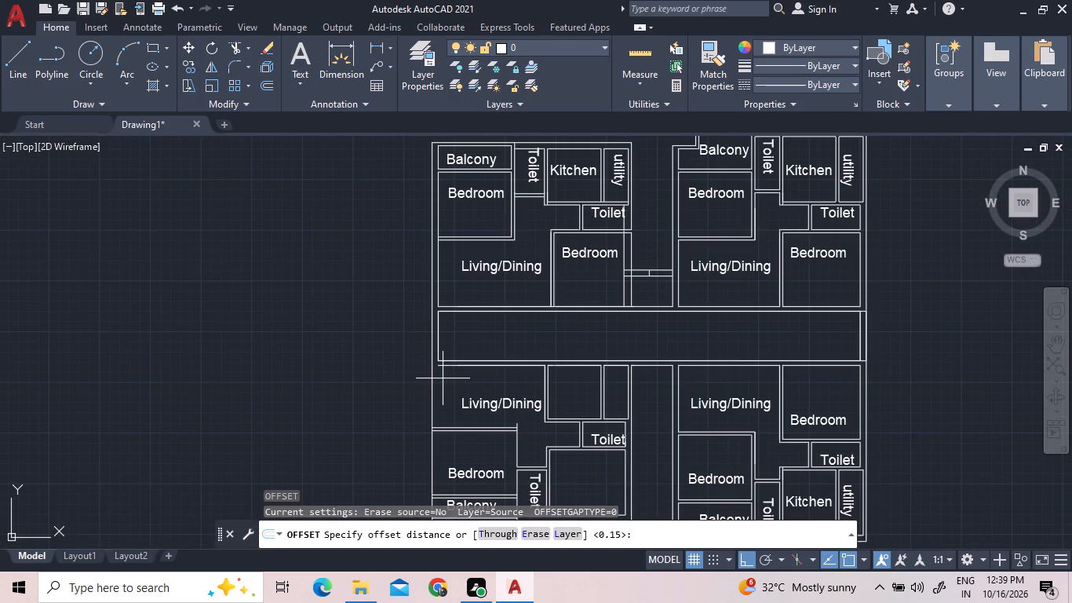
pyautogui.write('0.3')
pyautogui.press('Return')
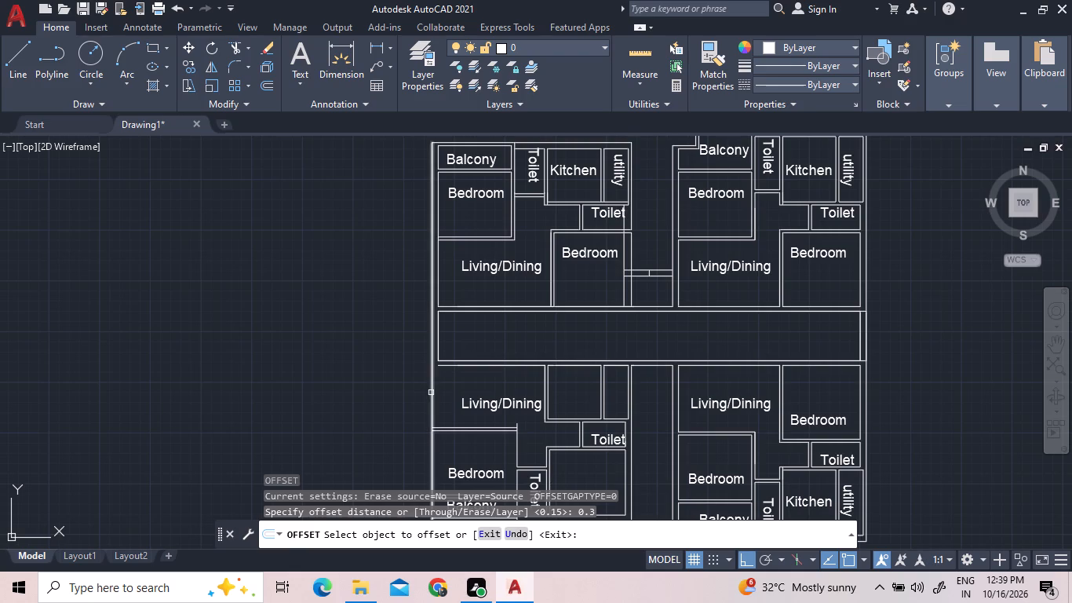
pyautogui.click(432, 394)
pyautogui.click(445, 398)
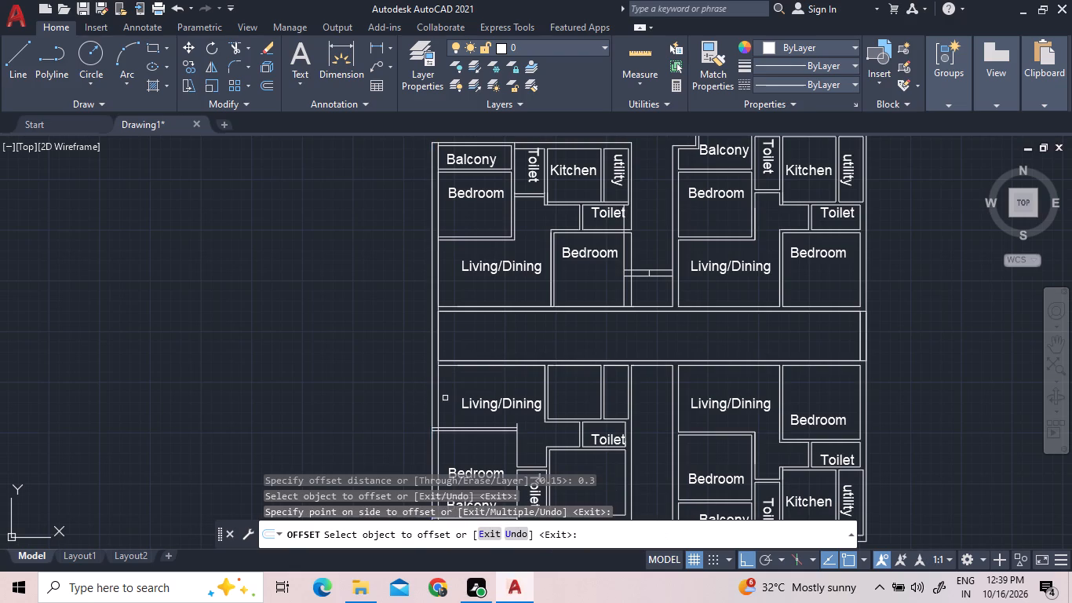
# Quick-measure the lower-left unit's bedroom between its inner wall lines.
pyautogui.scroll(-2, 444, 393)
pyautogui.scroll(3, 452, 441)
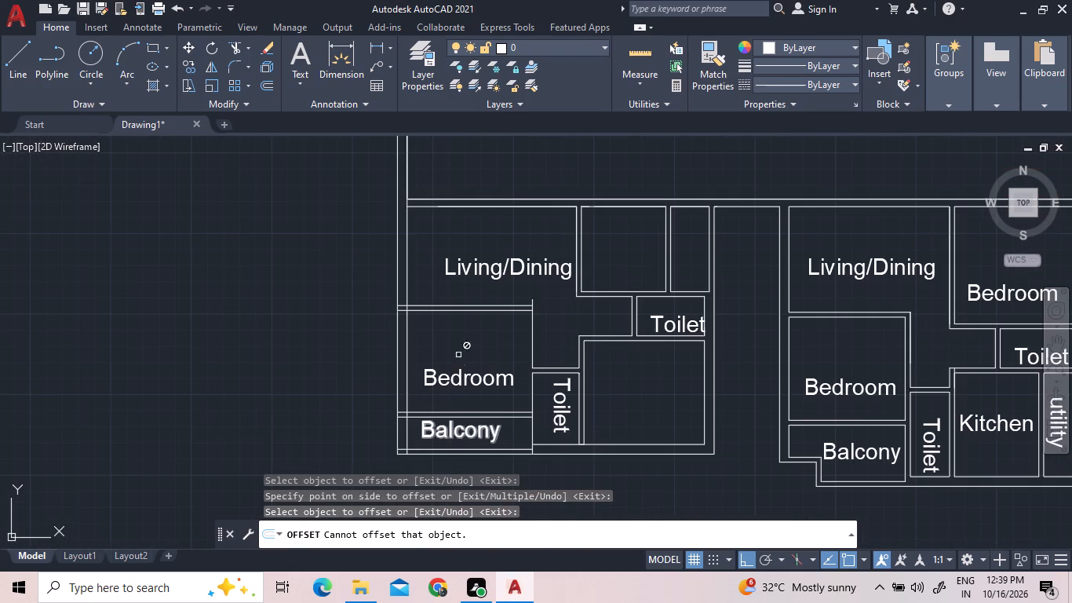
pyautogui.click(627, 51)
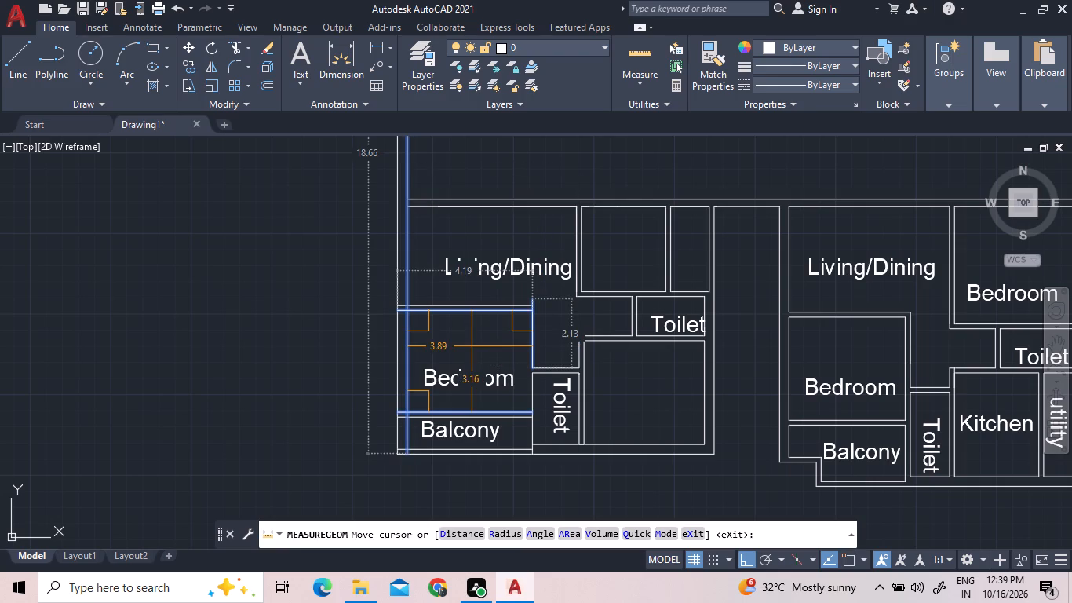
pyautogui.press('Escape')
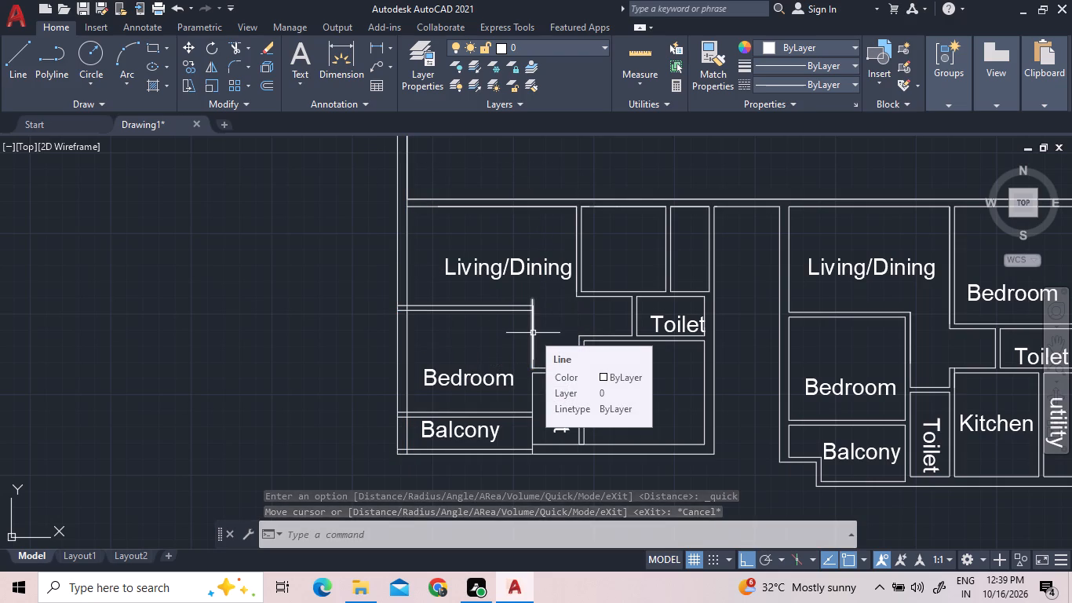
# Offset both vertical line segments on the right of the lower-left unit's bedroom and balcony 0.15 toward those rooms.
pyautogui.press('o')
pyautogui.press('Return')
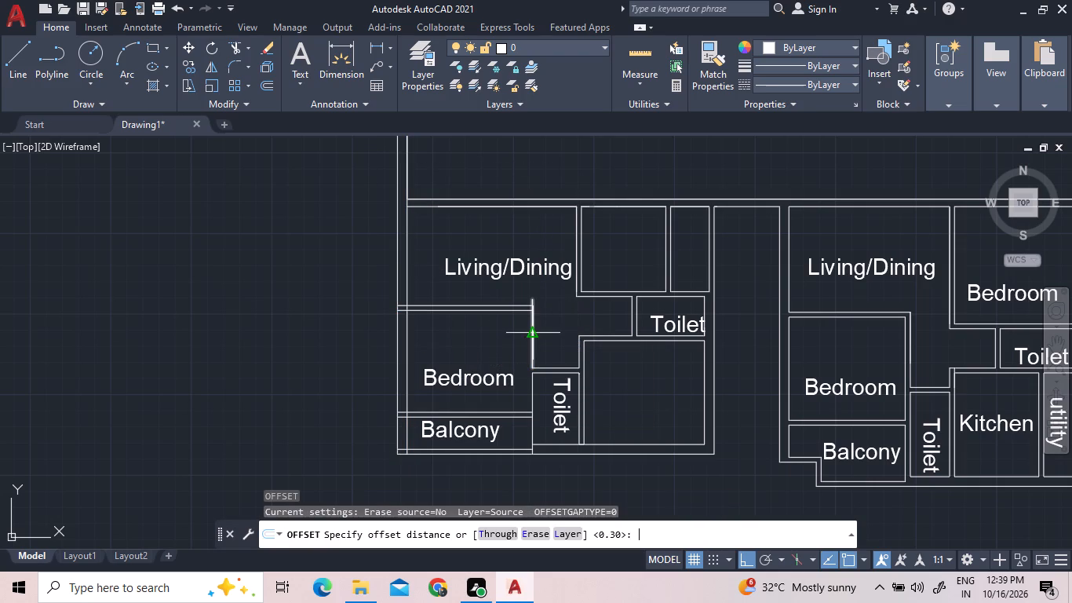
pyautogui.write('0.15')
pyautogui.press('Return')
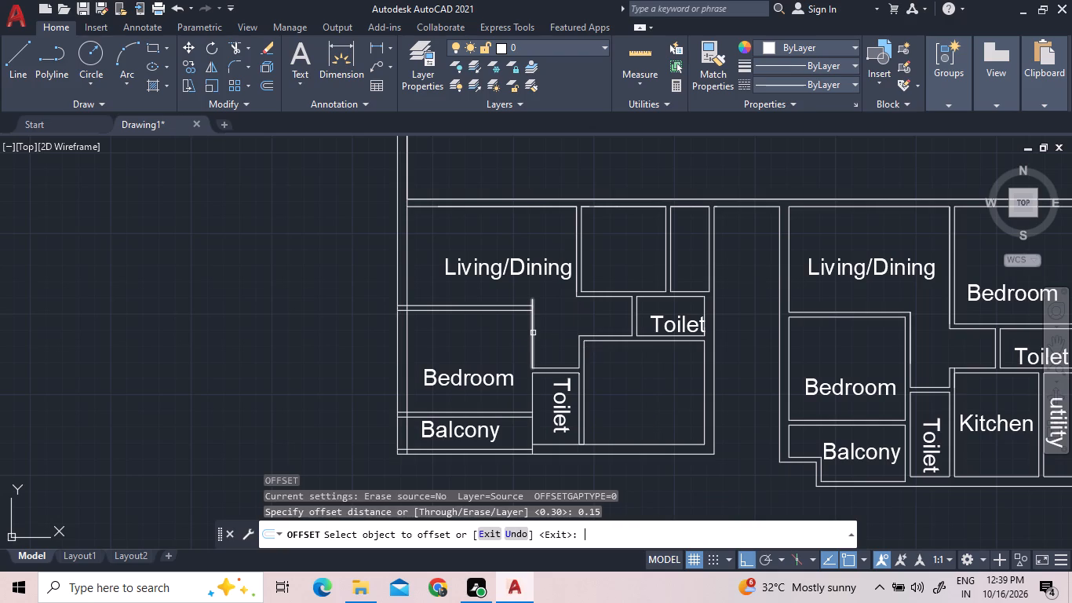
pyautogui.click(533, 333)
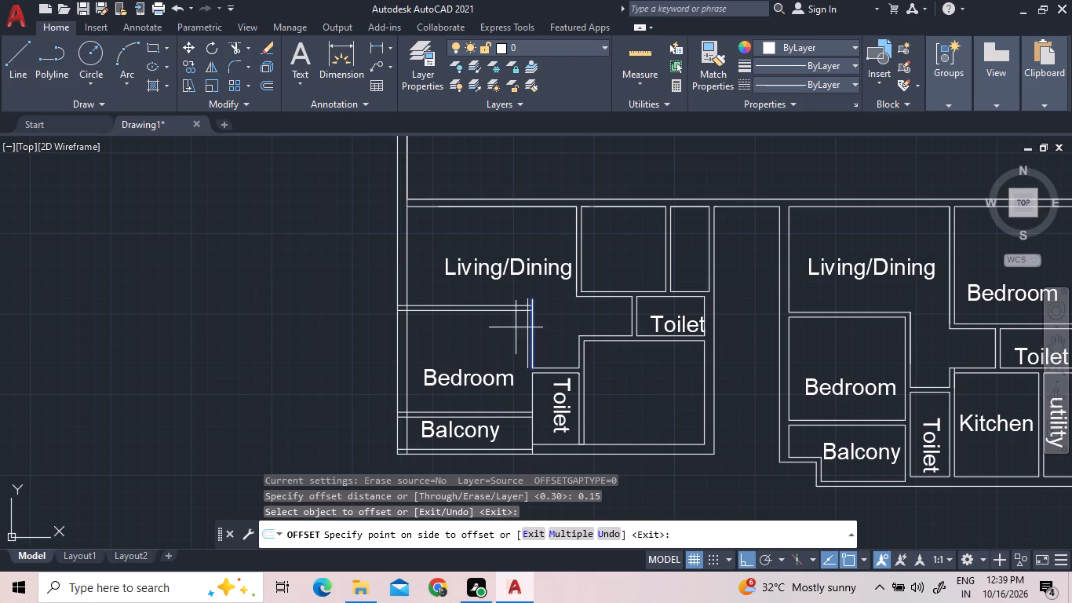
pyautogui.click(516, 327)
pyautogui.click(531, 388)
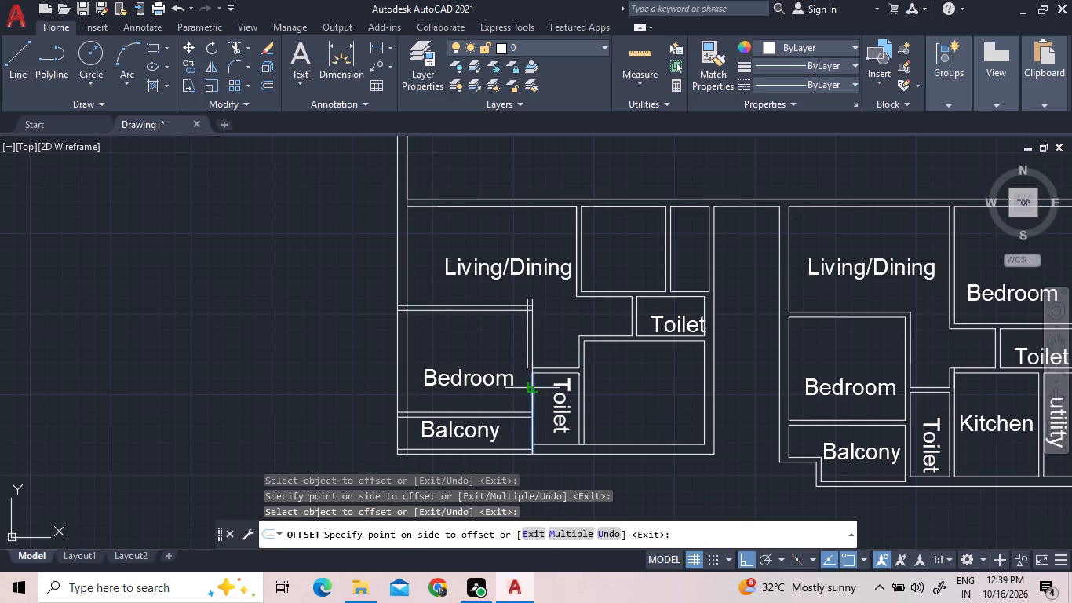
pyautogui.click(519, 386)
pyautogui.press('Escape')
pyautogui.press('Escape')
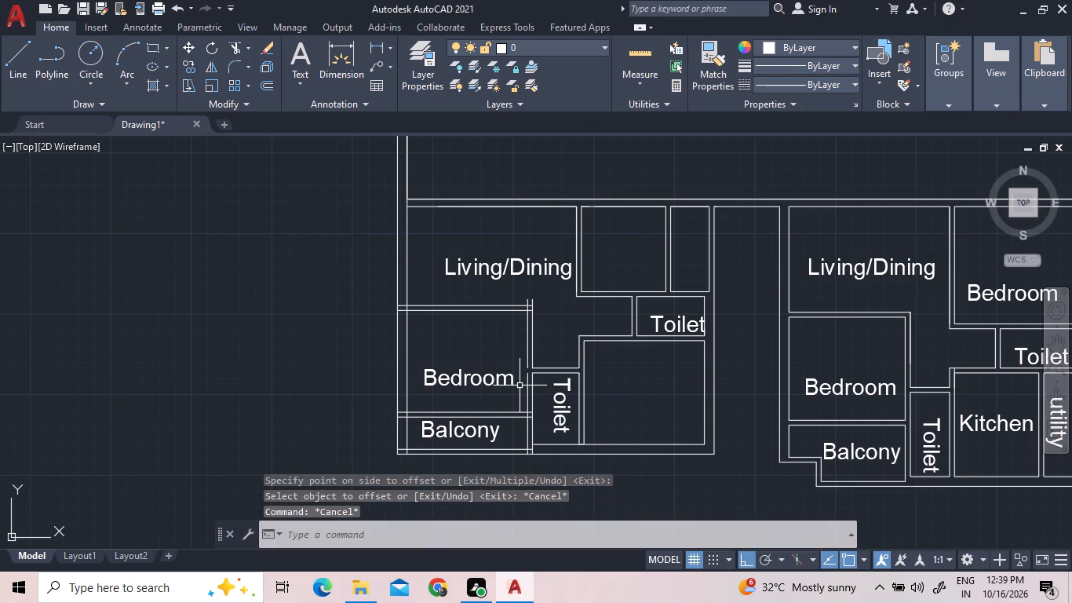
# Join the two collinear vertical line segments along the right side of the lower-left unit's bedroom and balcony into one line.
pyautogui.press('j')
pyautogui.press('space')
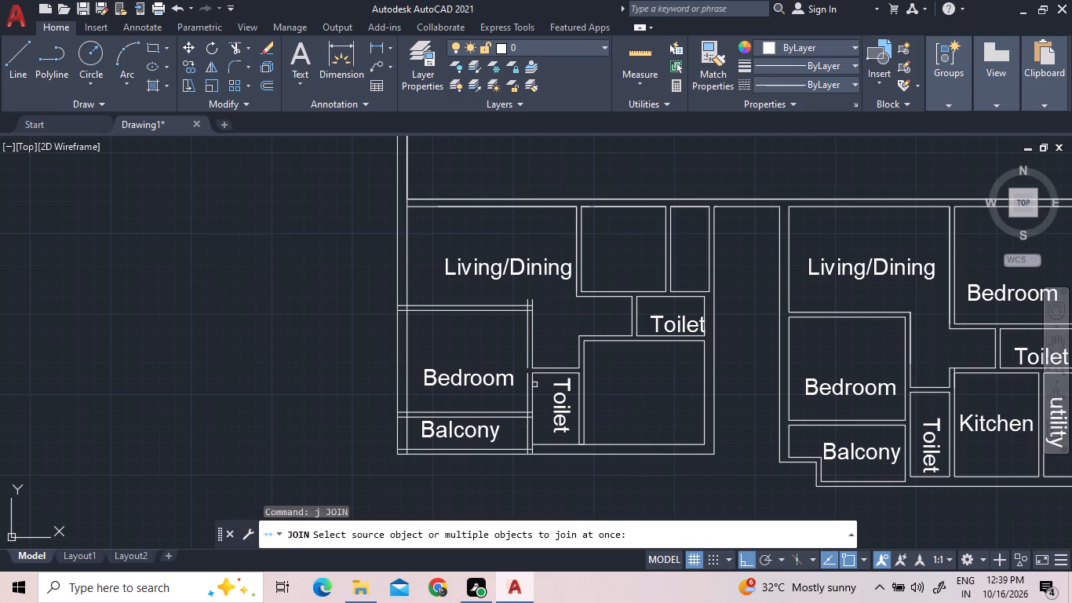
pyautogui.click(527, 383)
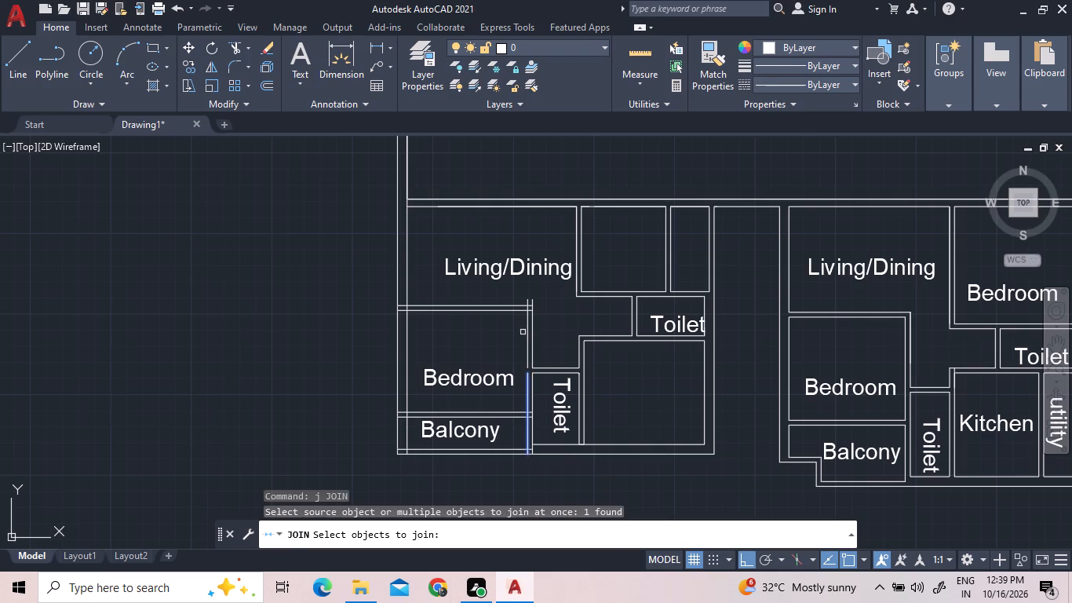
pyautogui.click(527, 331)
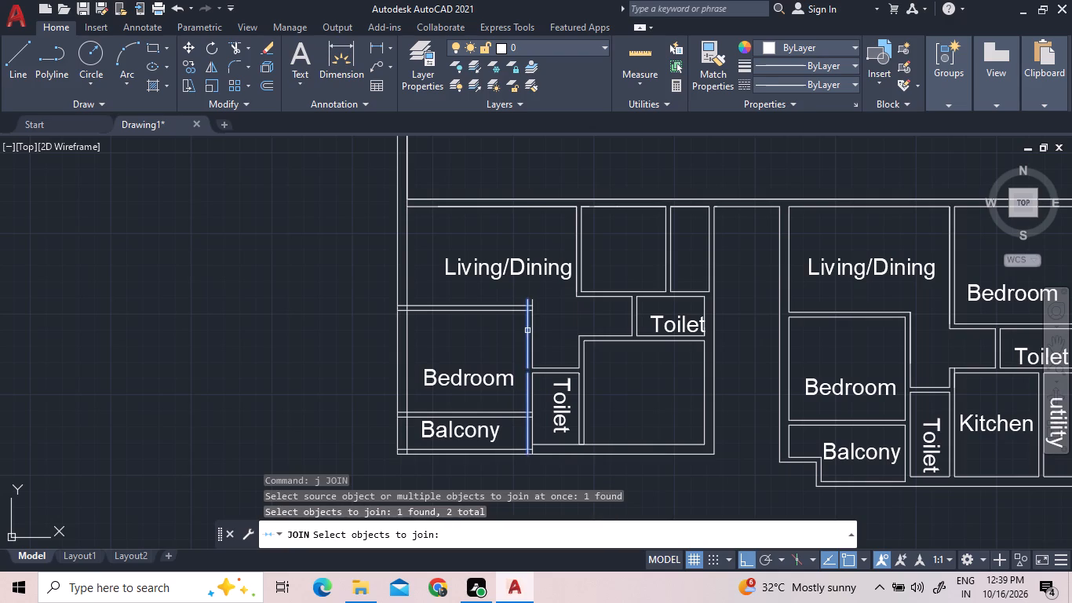
pyautogui.press('space')
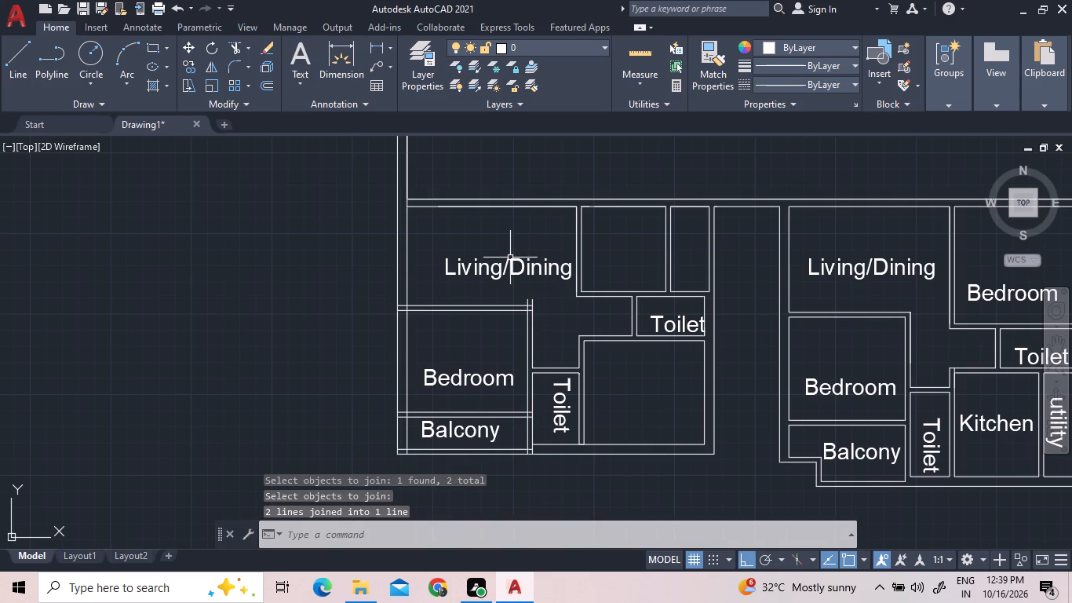
# Trim the overhanging and crossing wall lines at both upper corners of the lower-left unit's bedroom.
pyautogui.write('tr')
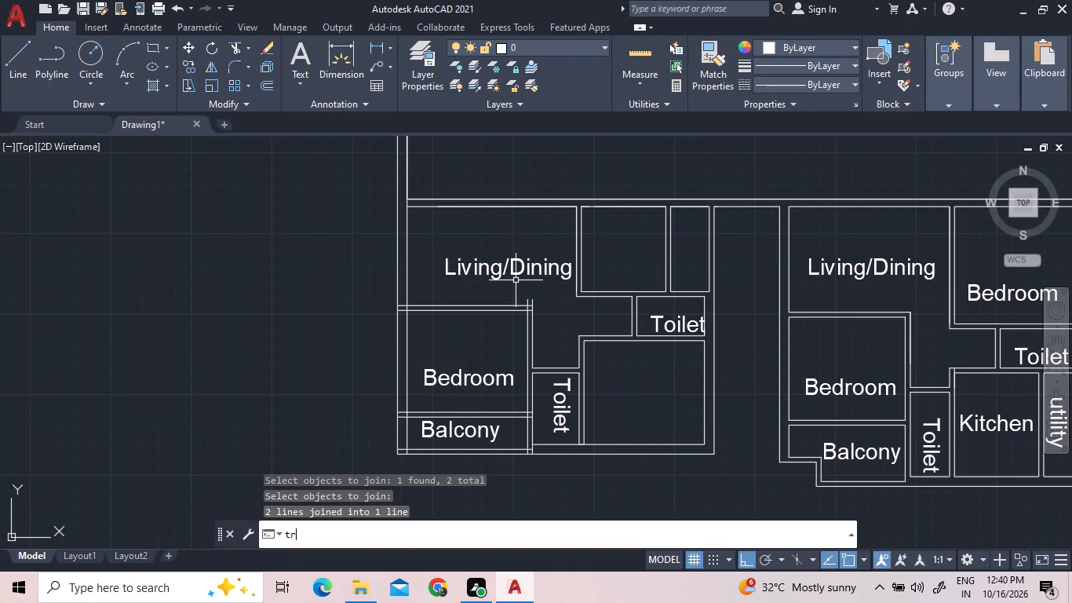
pyautogui.press('space')
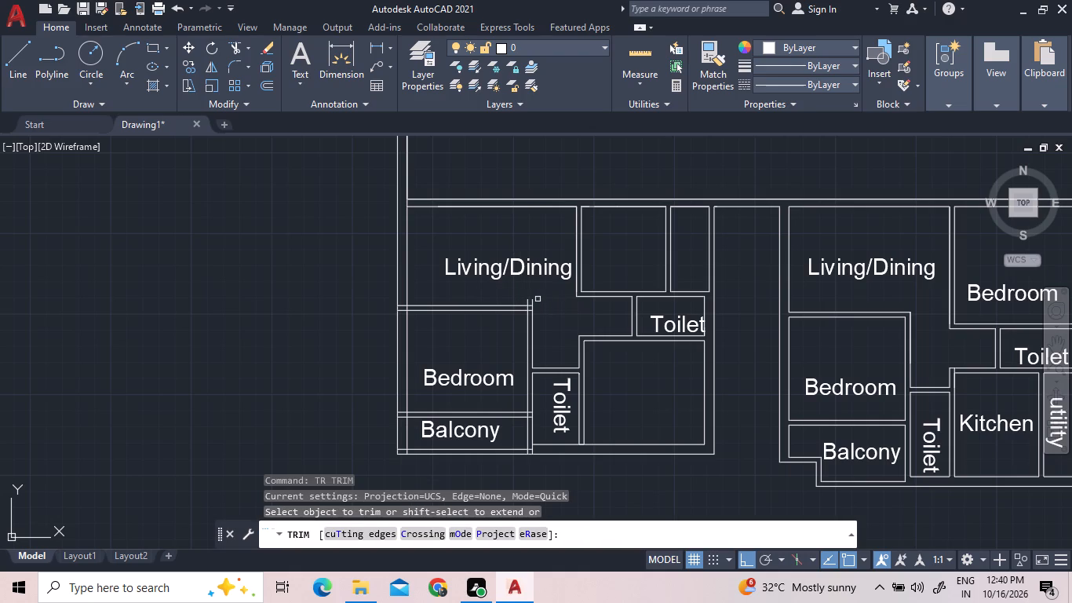
pyautogui.click(533, 298)
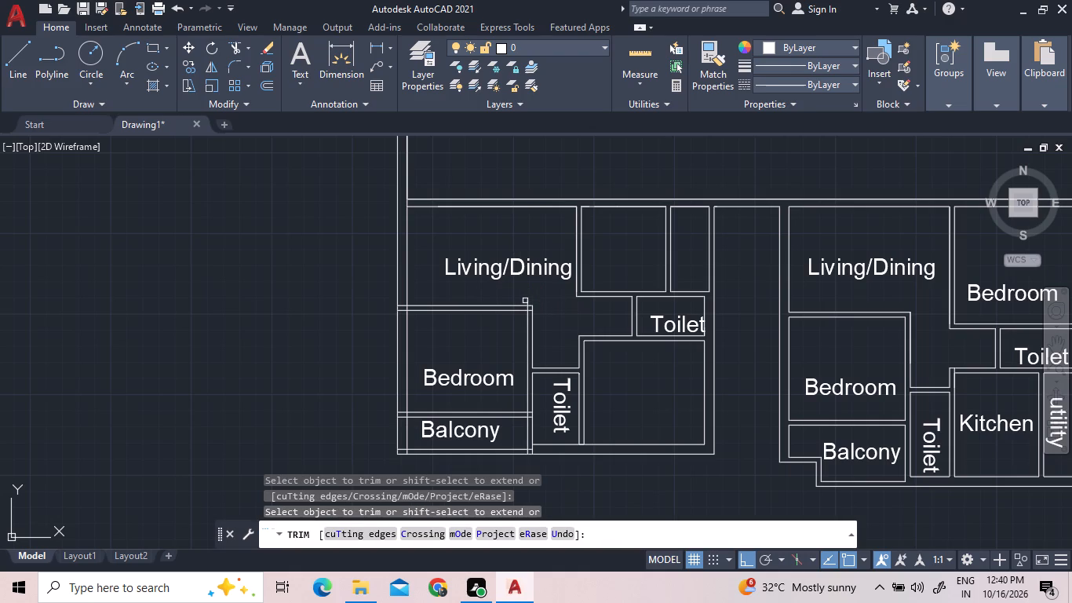
pyautogui.click(527, 300)
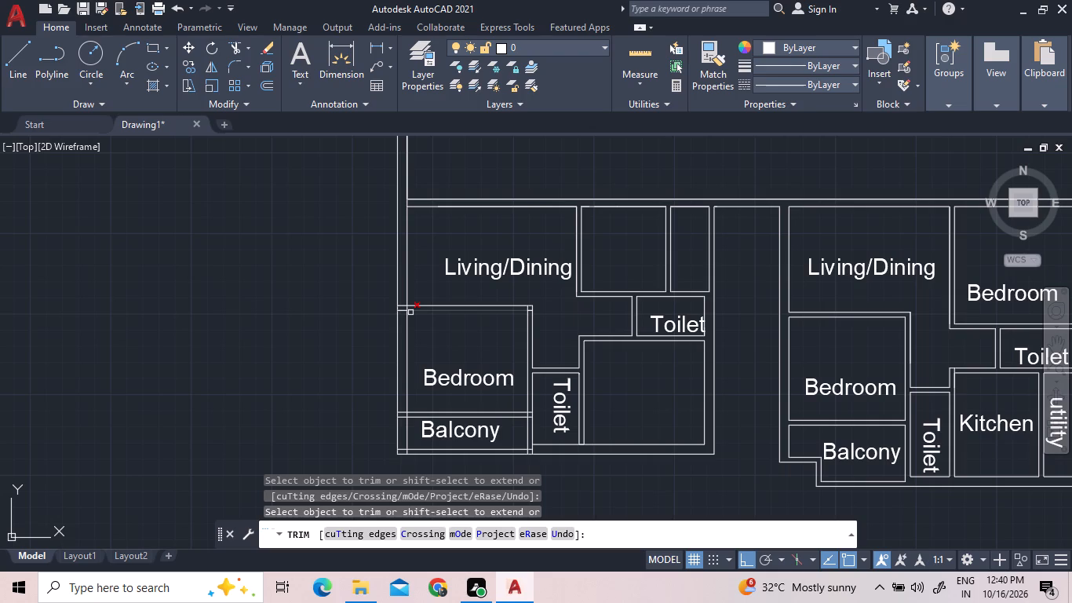
pyautogui.click(402, 309)
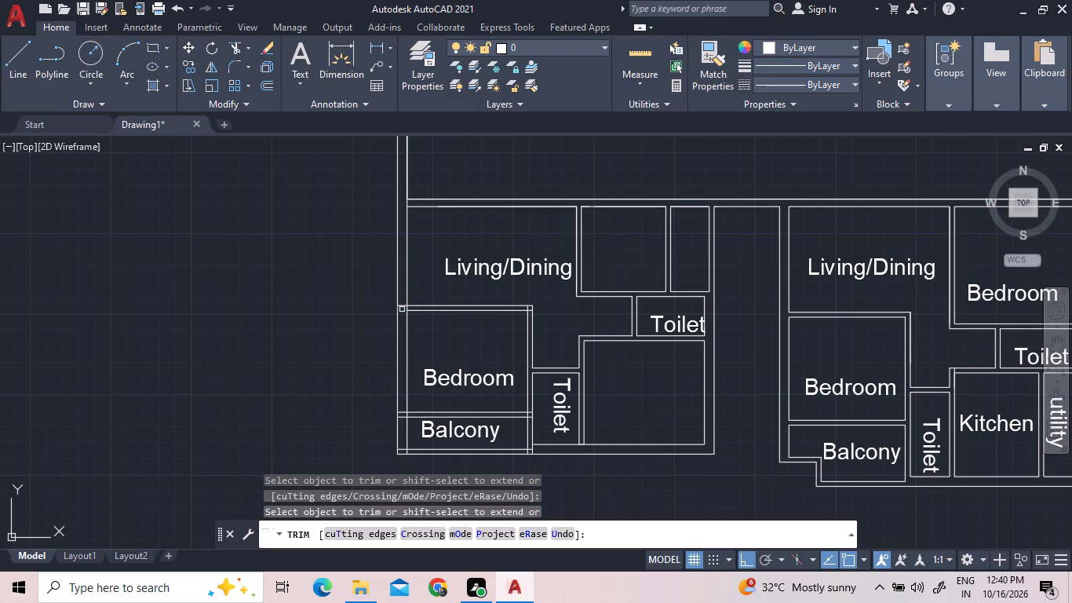
pyautogui.doubleClick(402, 305)
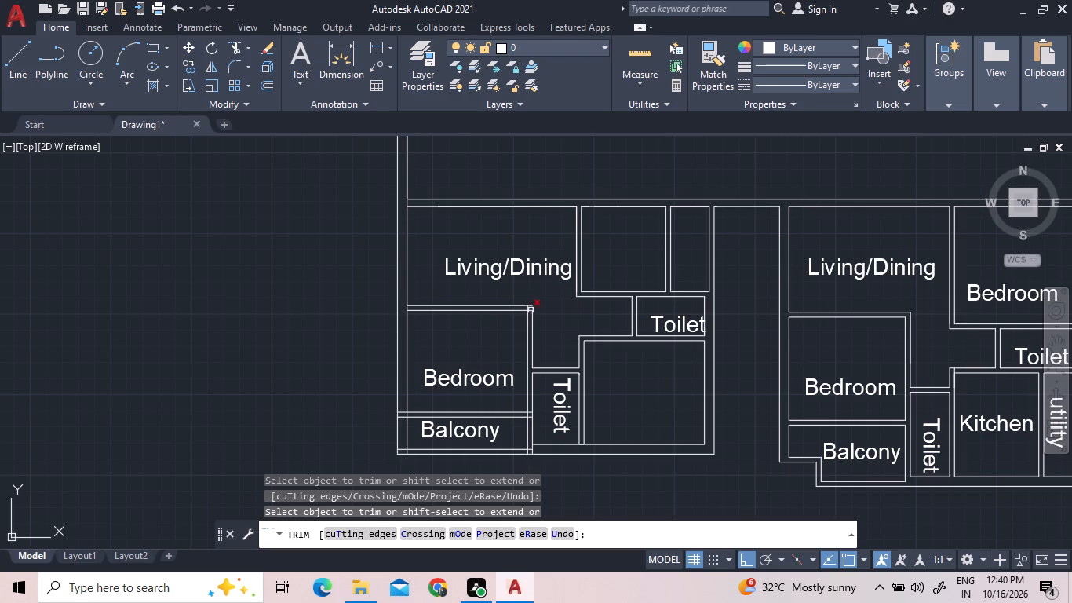
pyautogui.scroll(3, 534, 312)
pyautogui.click(516, 302)
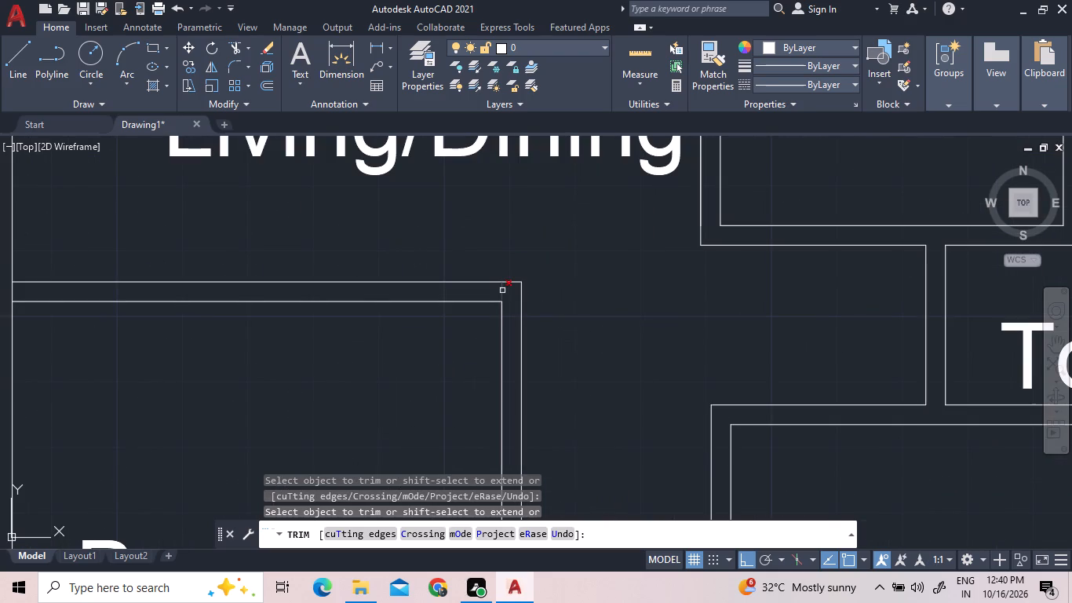
pyautogui.click(502, 291)
pyautogui.scroll(-2, 575, 316)
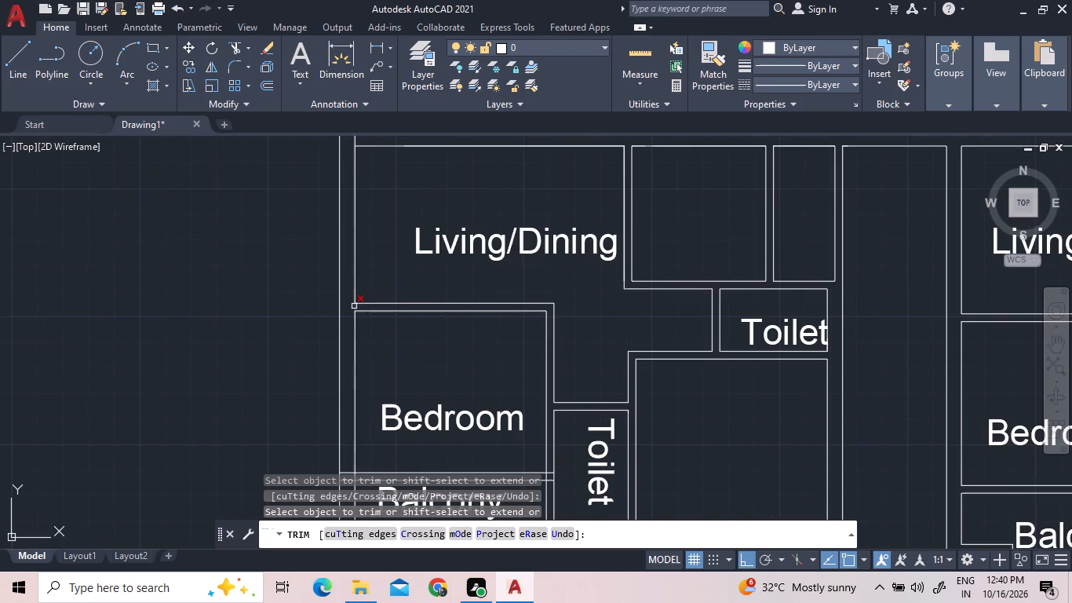
pyautogui.click(355, 307)
pyautogui.scroll(-3, 569, 360)
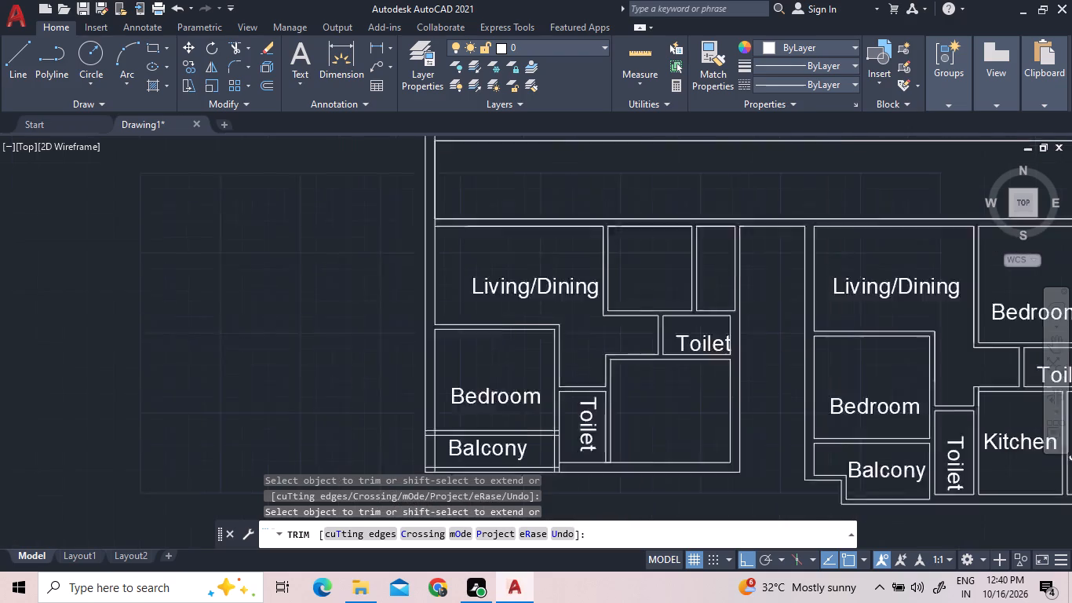
# Trim the crossing lines at both ends of the wall between the lower-left unit's bedroom and balcony.
pyautogui.scroll(4, 484, 420)
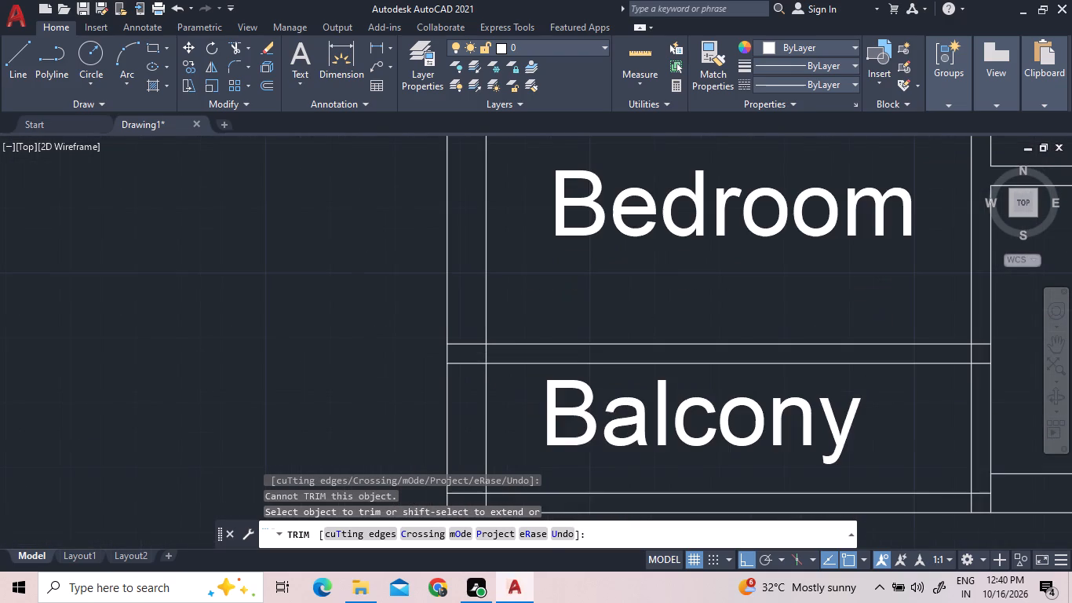
pyautogui.click(475, 373)
pyautogui.click(475, 327)
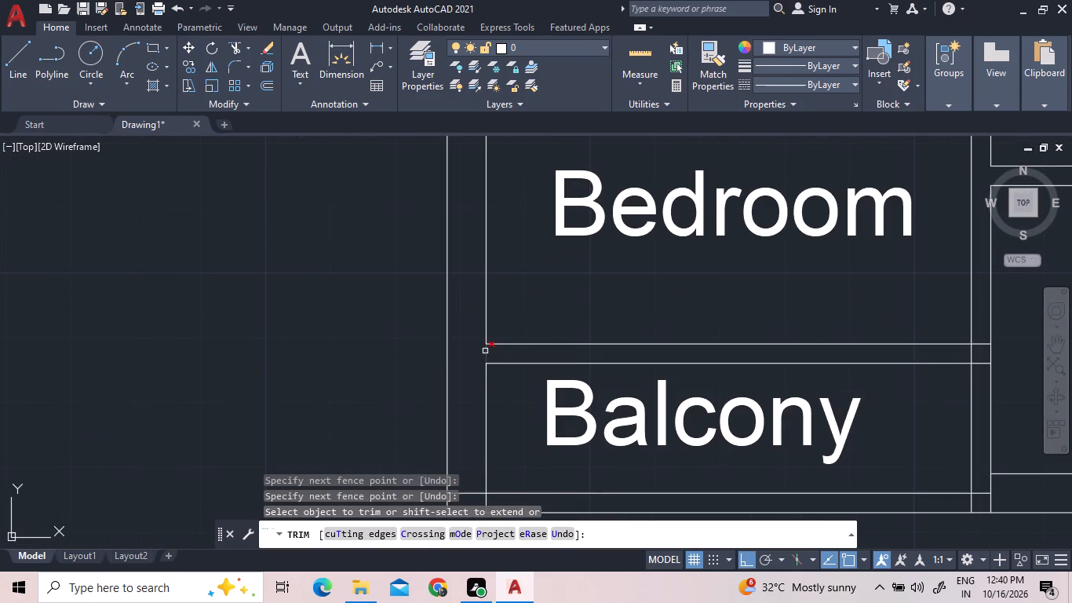
pyautogui.click(485, 351)
pyautogui.scroll(-2, 489, 364)
pyautogui.scroll(2, 687, 357)
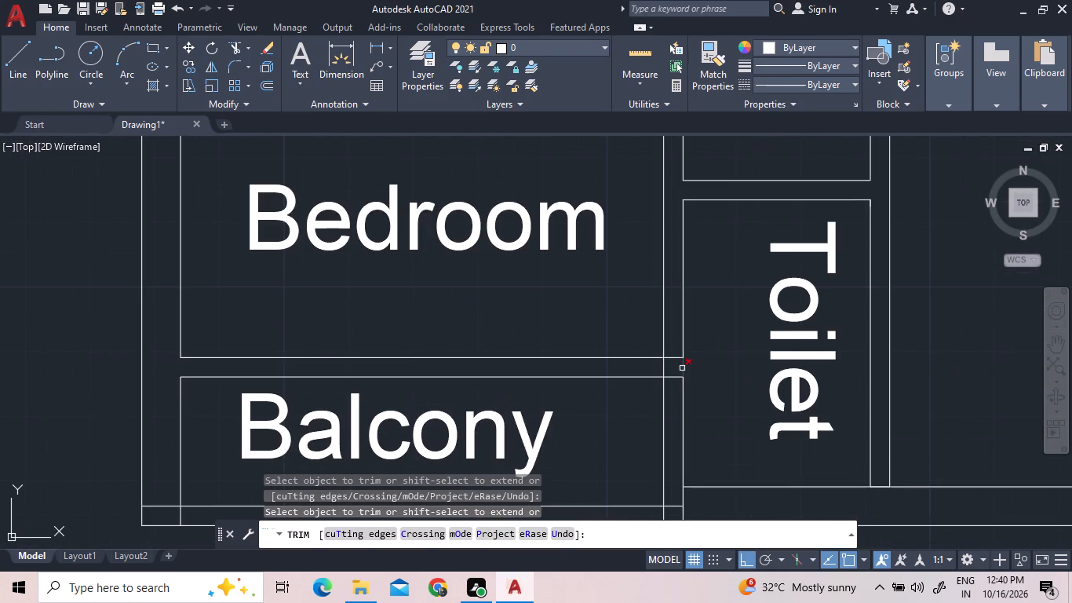
pyautogui.click(673, 347)
pyautogui.click(677, 386)
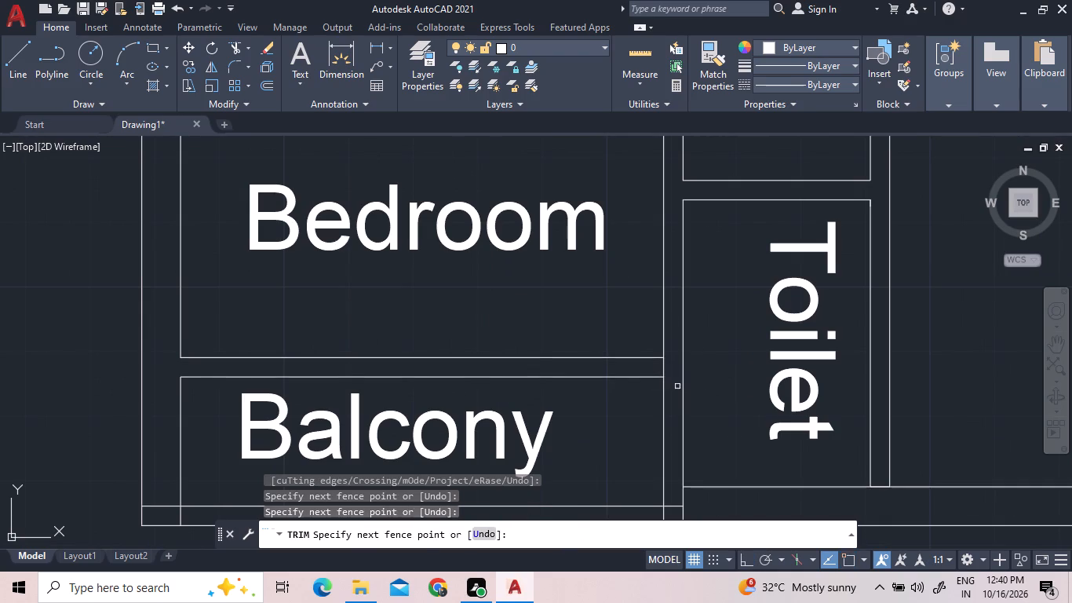
pyautogui.doubleClick(671, 367)
pyautogui.doubleClick(656, 369)
# Trim the crossing wall lines at both lower corners of the lower-left unit's balcony.
pyautogui.scroll(-2, 656, 369)
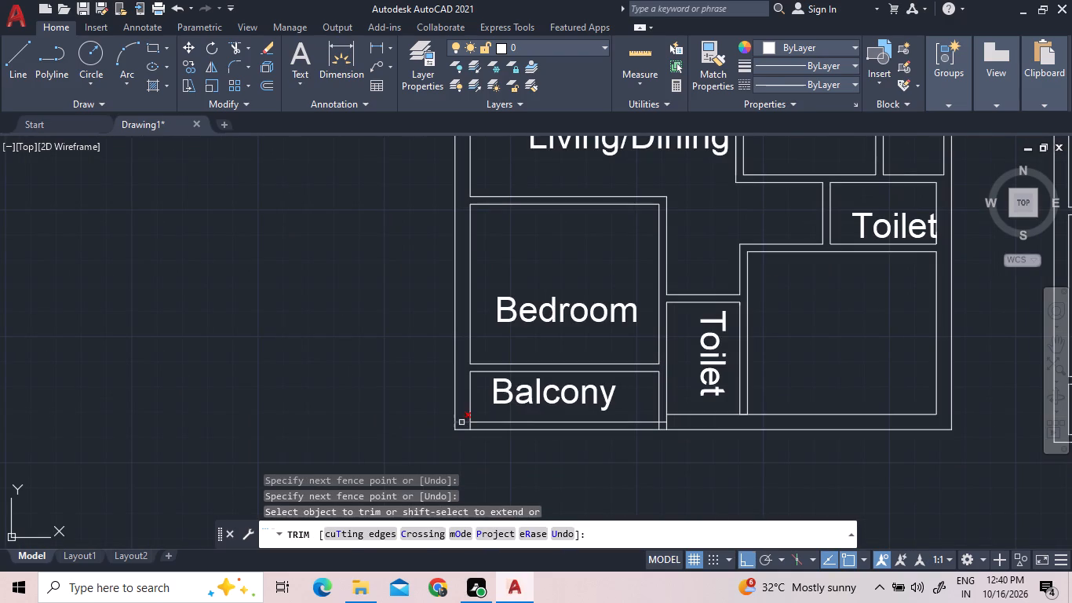
pyautogui.click(461, 422)
pyautogui.doubleClick(469, 425)
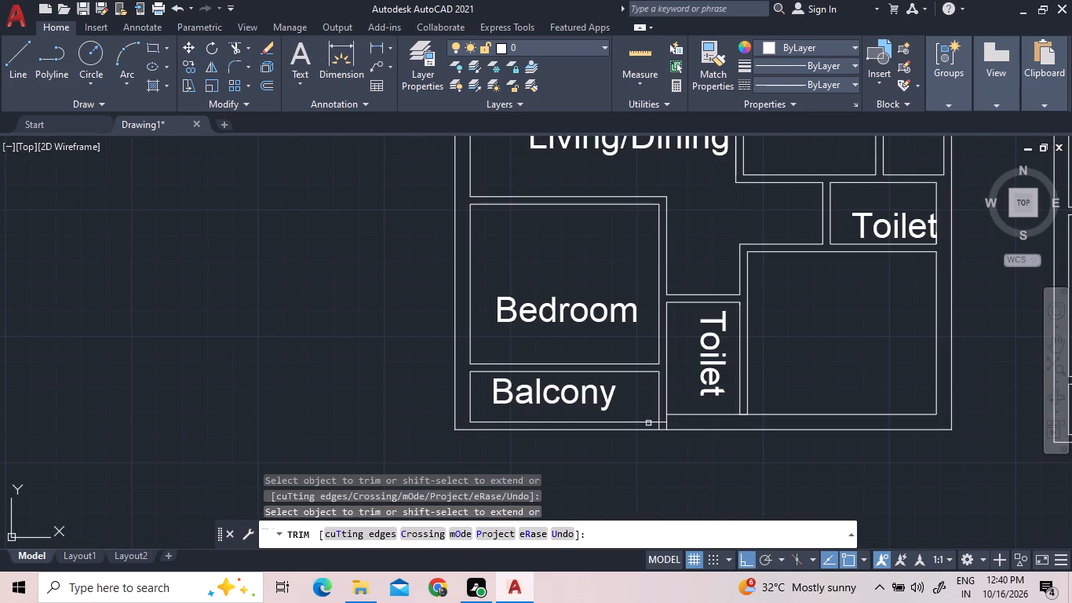
pyautogui.scroll(3, 662, 424)
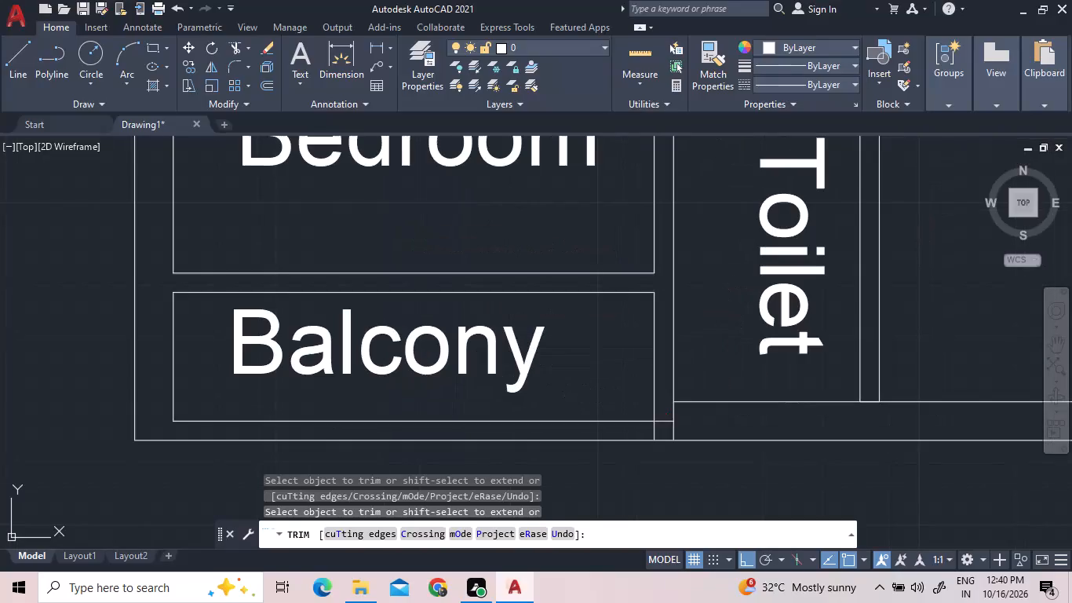
pyautogui.doubleClick(662, 422)
pyautogui.click(655, 431)
pyautogui.scroll(-2, 692, 405)
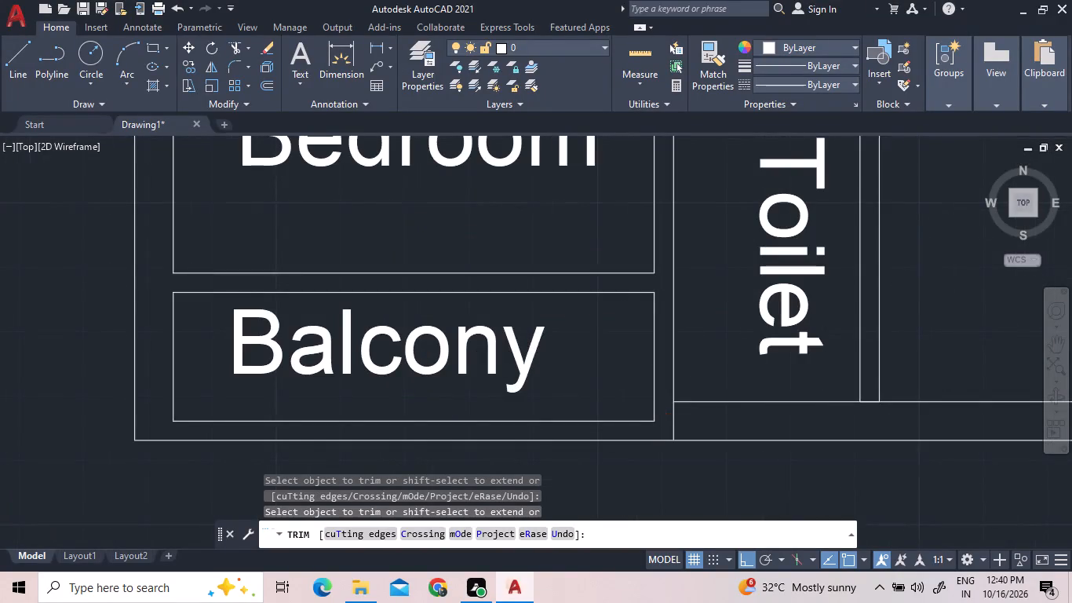
pyautogui.scroll(-1, 692, 405)
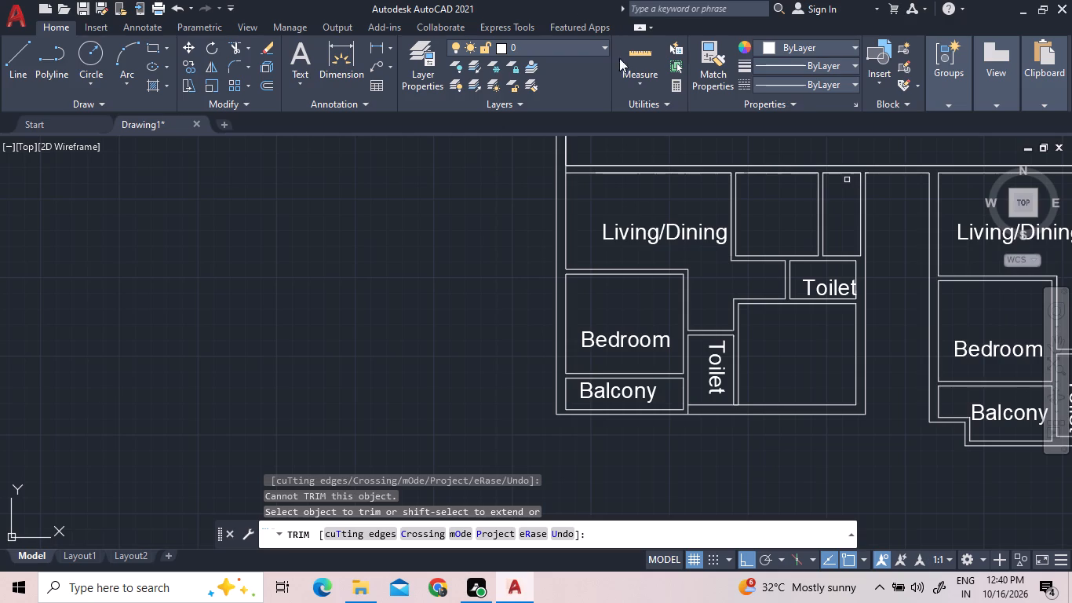
# Quick-measure the lower-left unit's Living/Dining room.
pyautogui.click(653, 59)
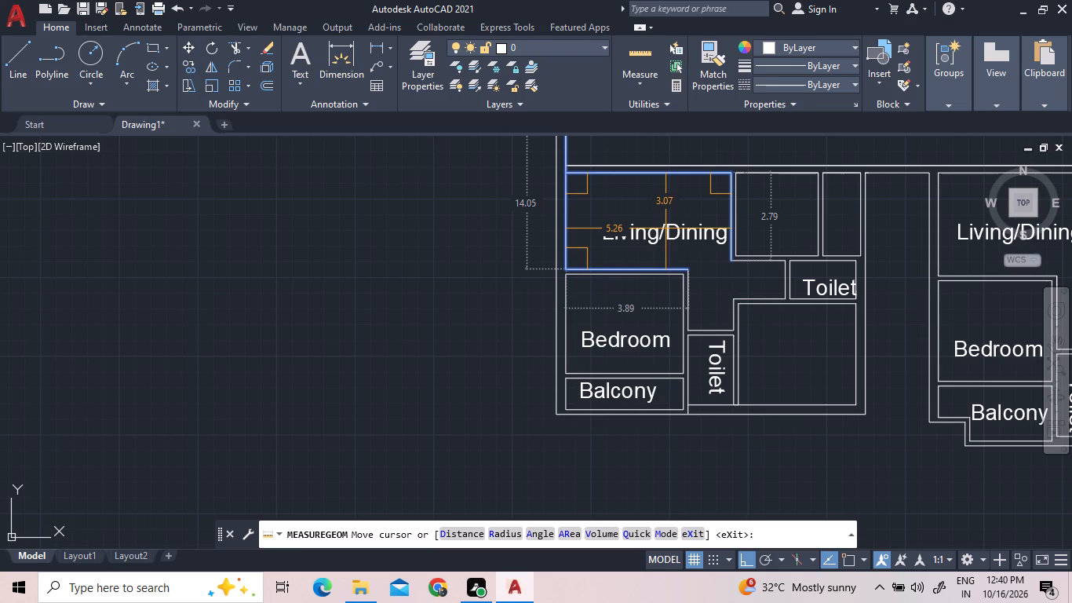
pyautogui.press('Escape')
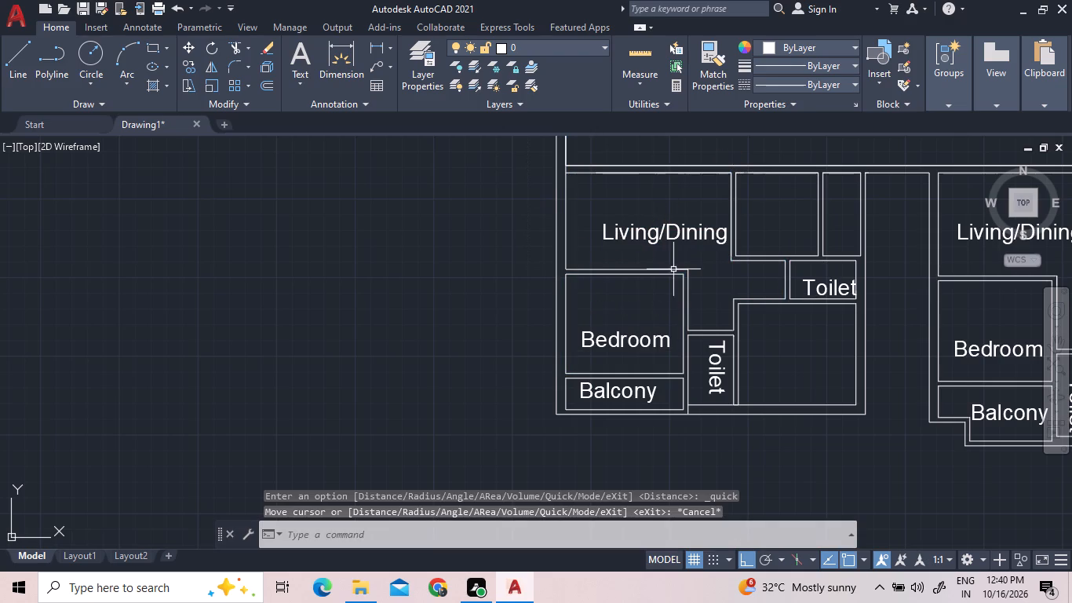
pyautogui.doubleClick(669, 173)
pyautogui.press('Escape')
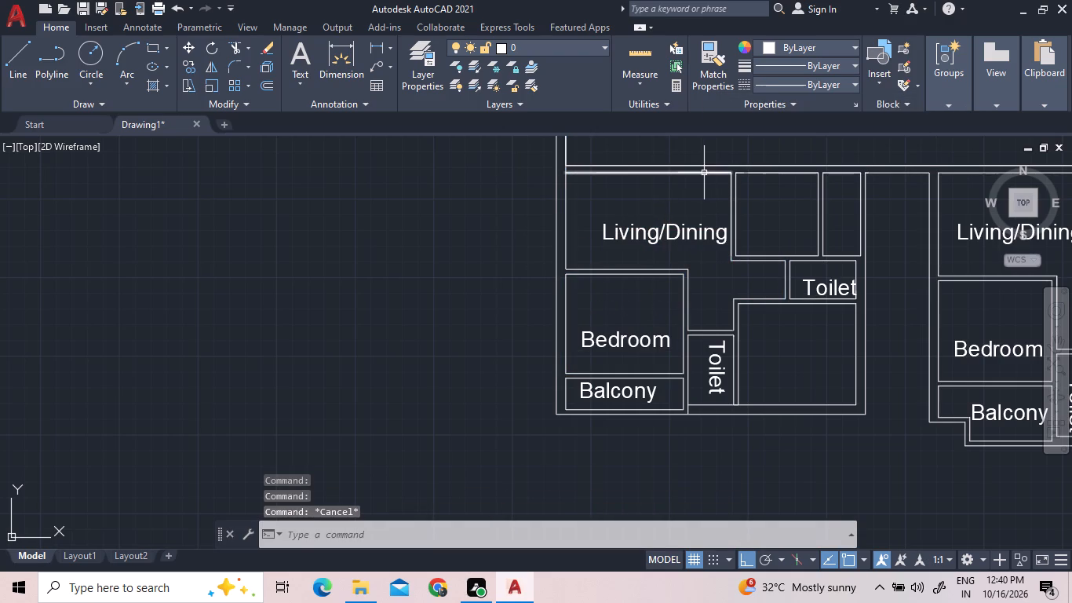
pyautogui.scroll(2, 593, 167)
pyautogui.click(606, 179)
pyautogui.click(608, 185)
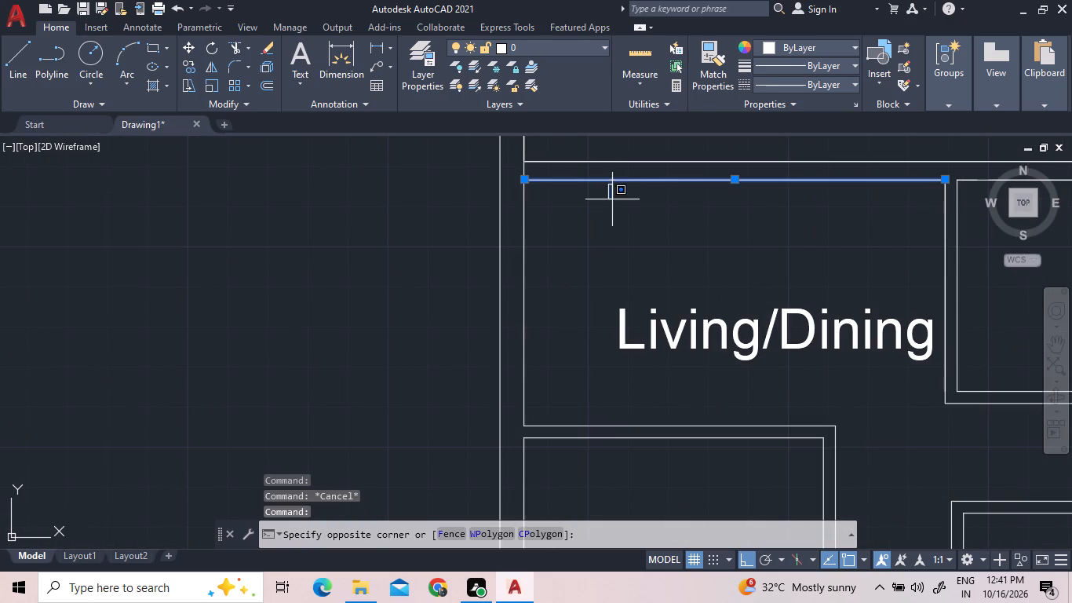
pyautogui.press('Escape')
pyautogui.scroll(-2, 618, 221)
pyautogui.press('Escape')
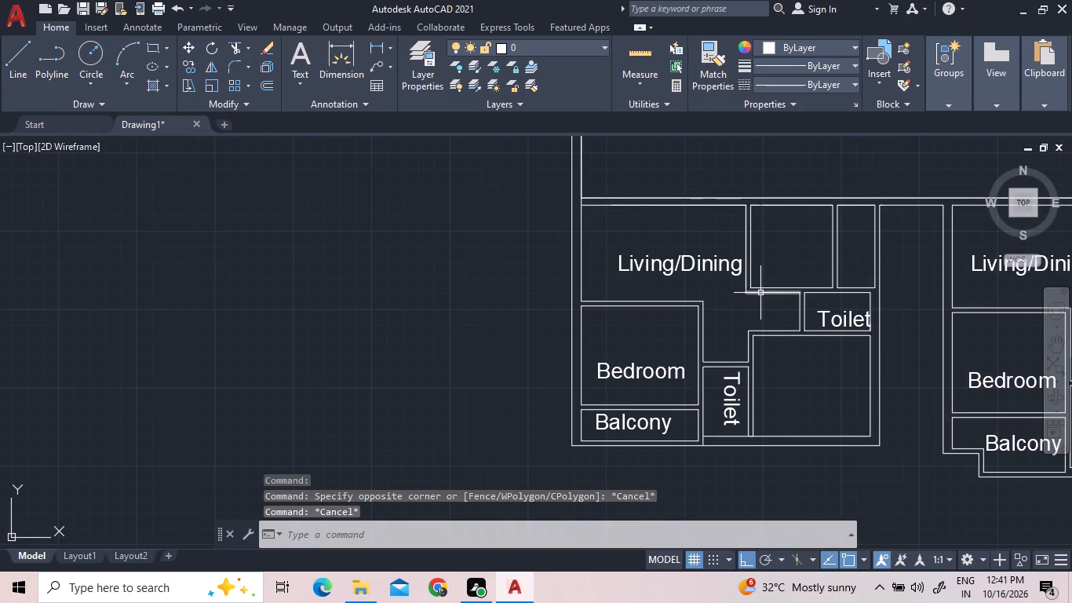
# Move the upper-left unit's Kitchen, utility and right-hand Bedroom labels straight down into the lower-left unit.
pyautogui.scroll(-2, 892, 393)
pyautogui.scroll(2, 884, 194)
pyautogui.click(878, 201)
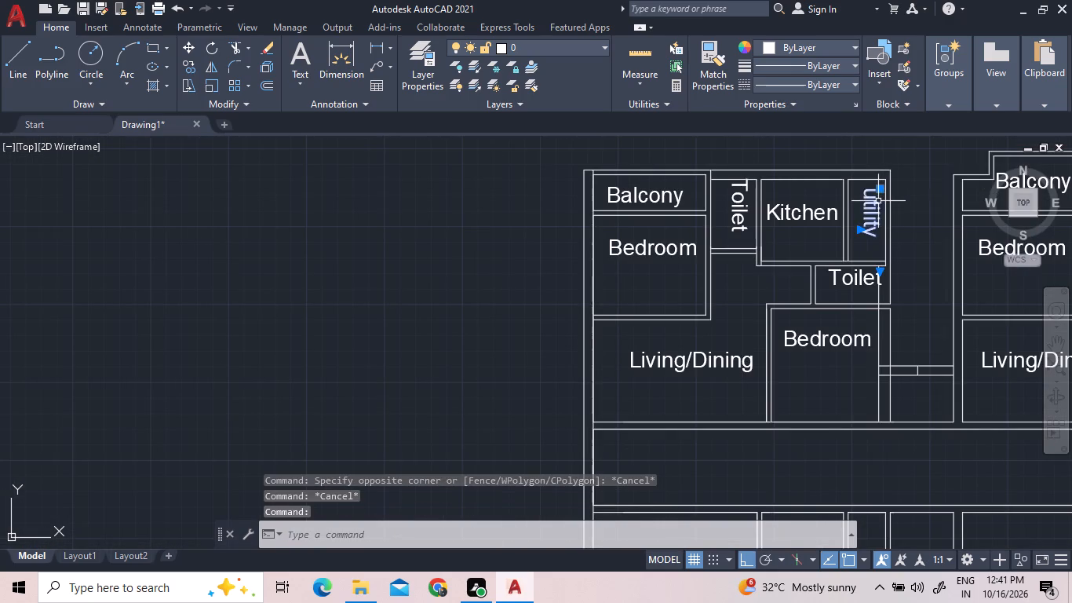
pyautogui.click(830, 215)
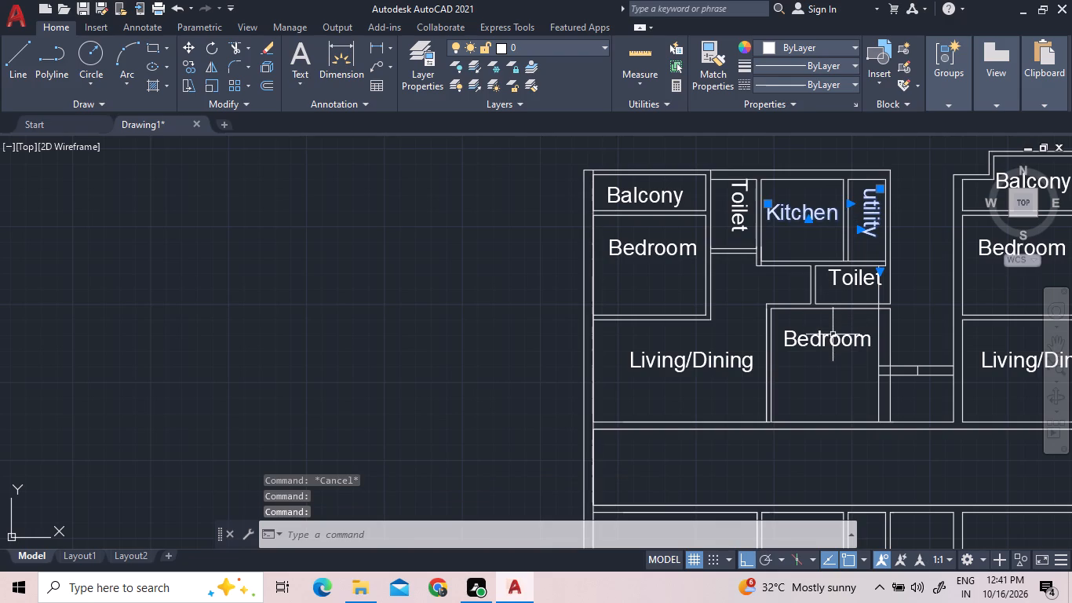
pyautogui.click(833, 334)
pyautogui.rightClick(833, 334)
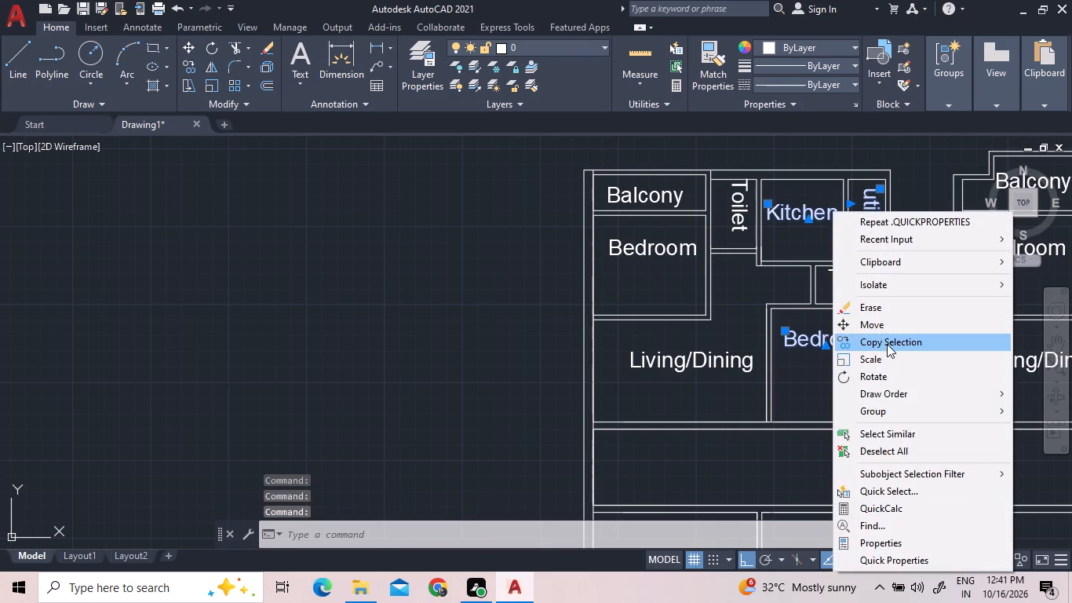
pyautogui.click(879, 325)
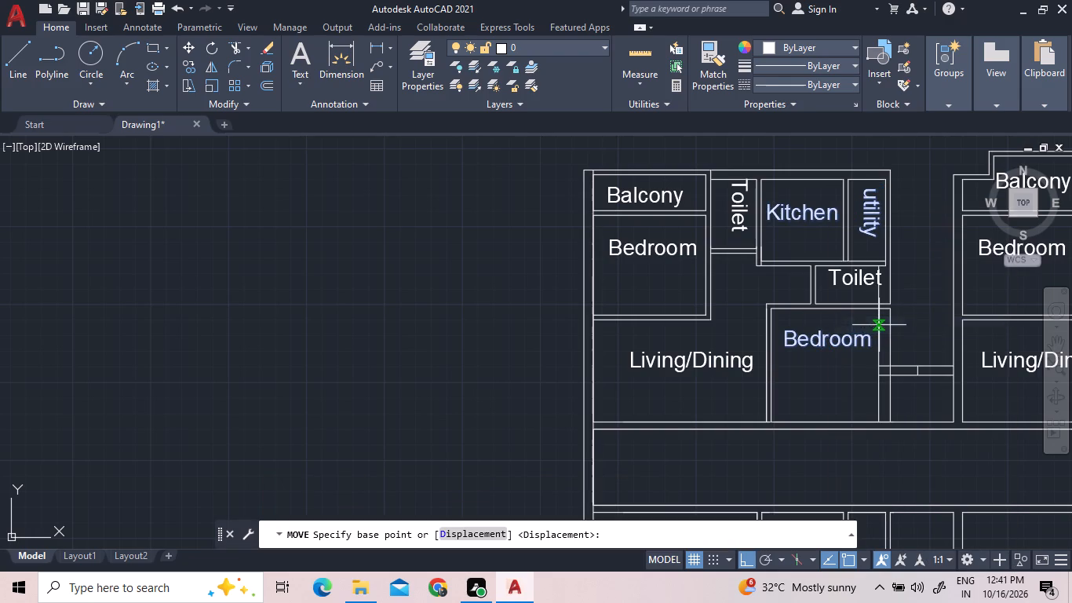
pyautogui.scroll(-4, 879, 325)
pyautogui.scroll(3, 881, 342)
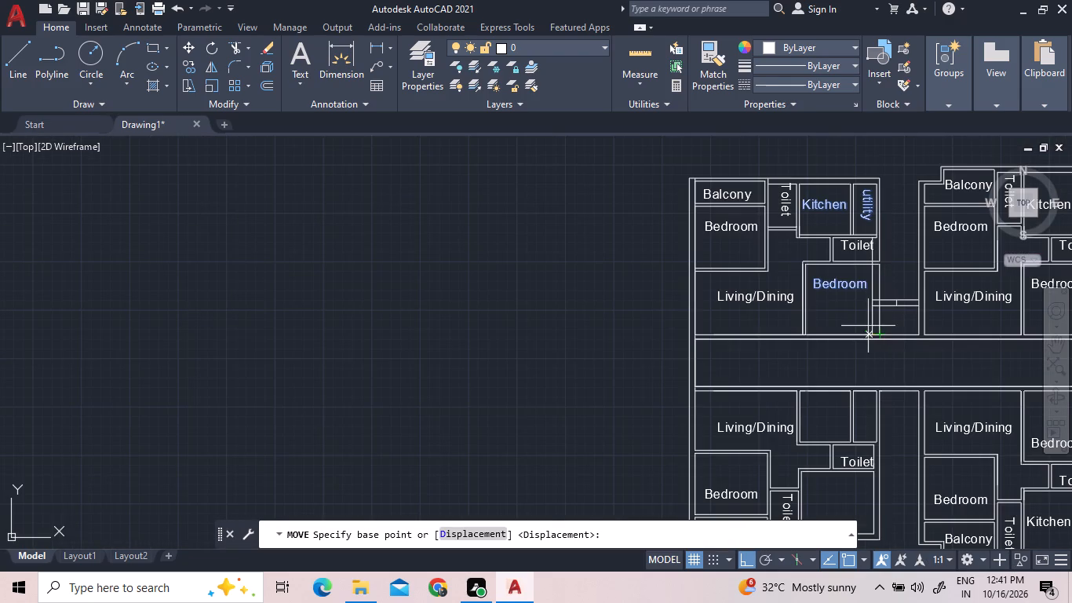
pyautogui.click(852, 300)
pyautogui.scroll(-2, 854, 344)
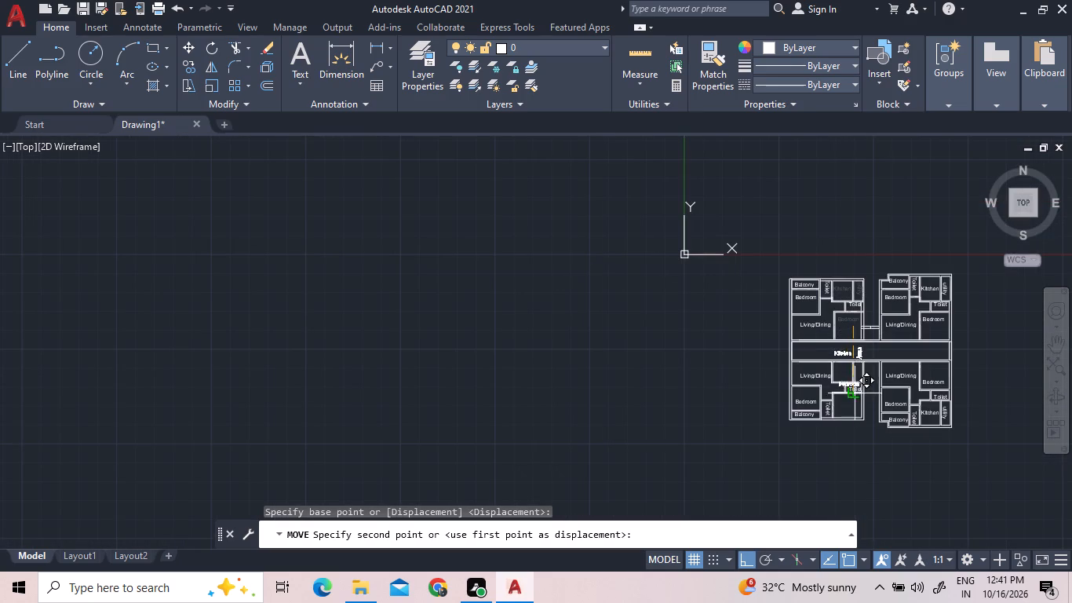
pyautogui.scroll(3, 860, 410)
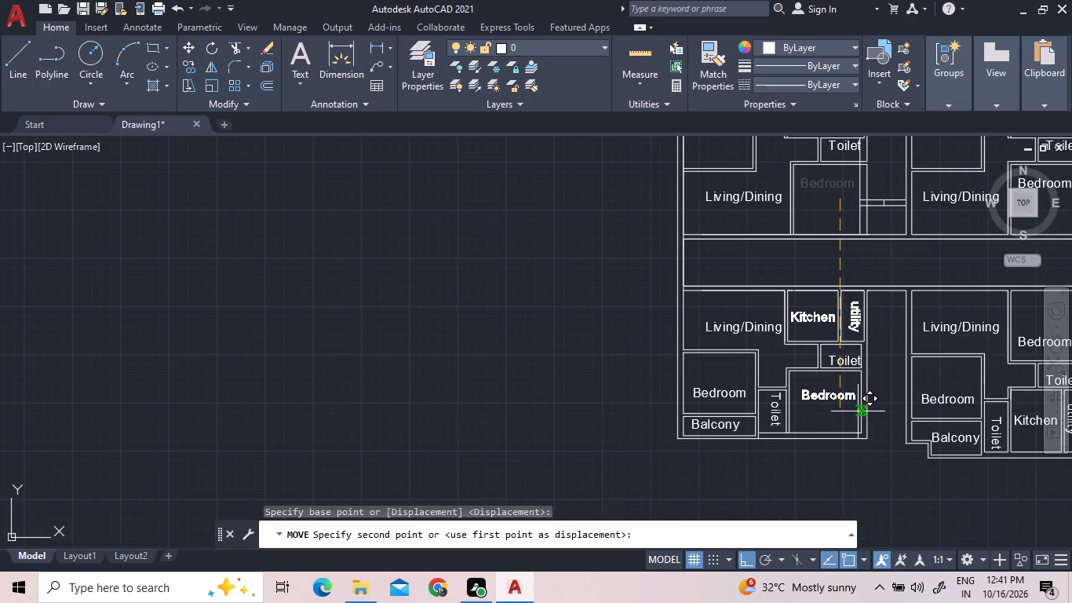
pyautogui.doubleClick(858, 411)
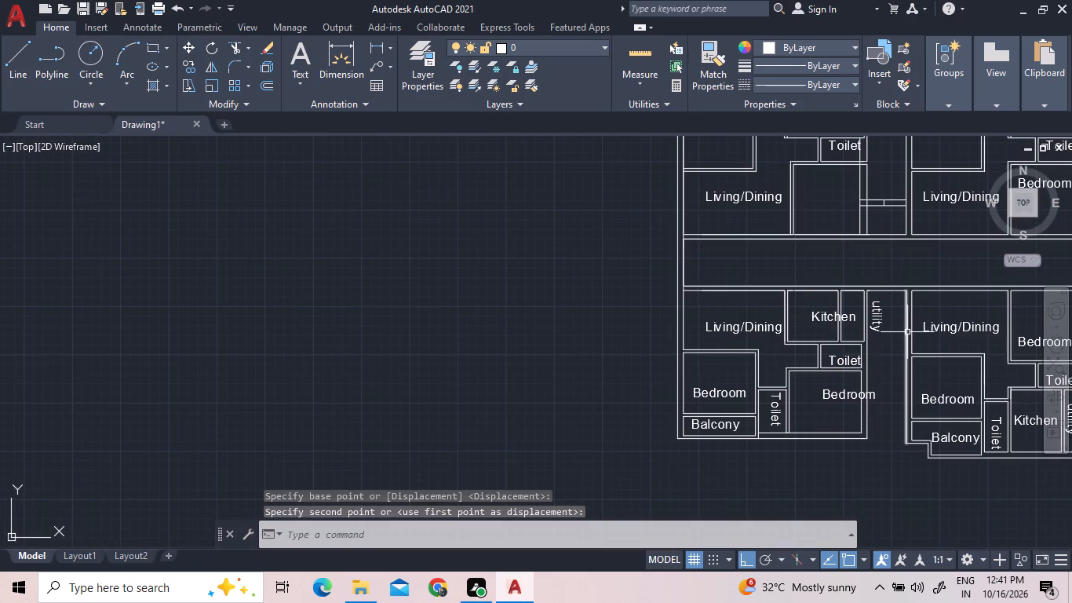
pyautogui.press('Escape')
# Move the lower-left unit's Kitchen, utility and right-hand Bedroom labels horizontally to the left so each sits inside its room.
pyautogui.click(890, 323)
pyautogui.click(874, 307)
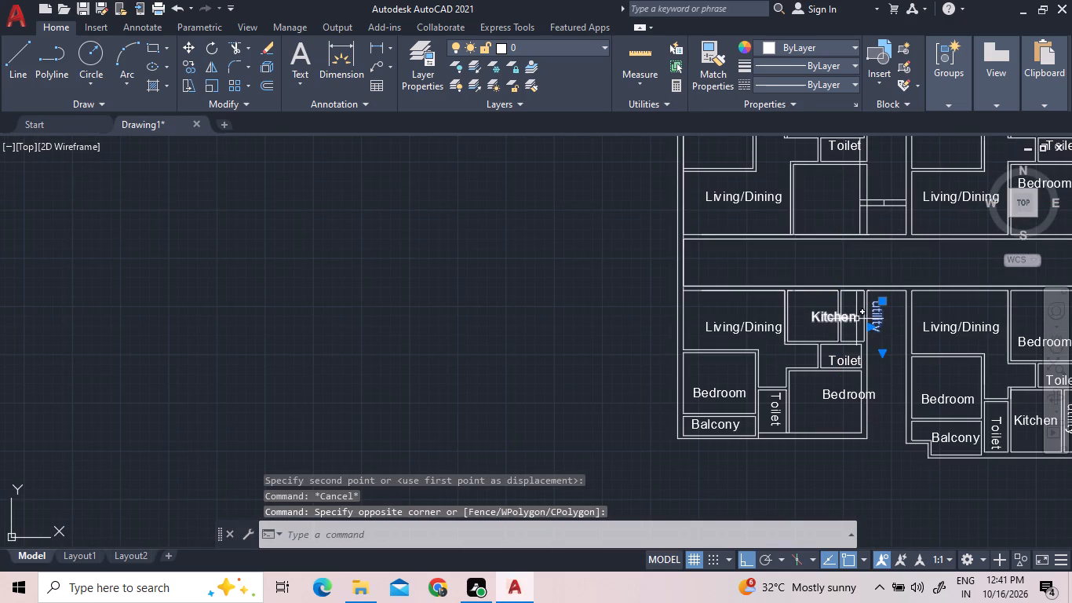
pyautogui.click(855, 318)
pyautogui.click(848, 396)
pyautogui.rightClick(848, 396)
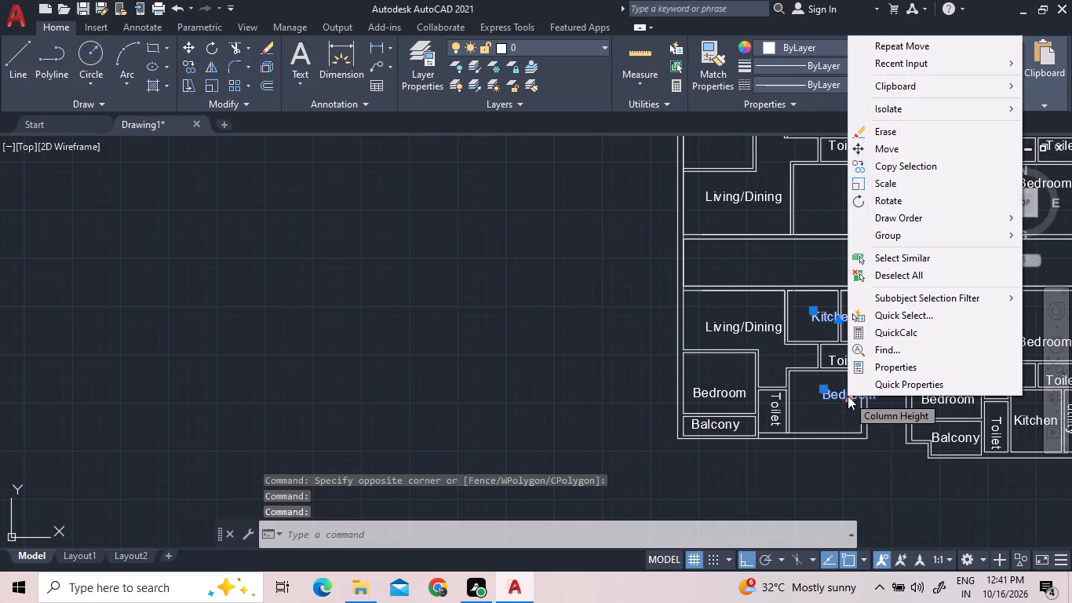
pyautogui.click(931, 151)
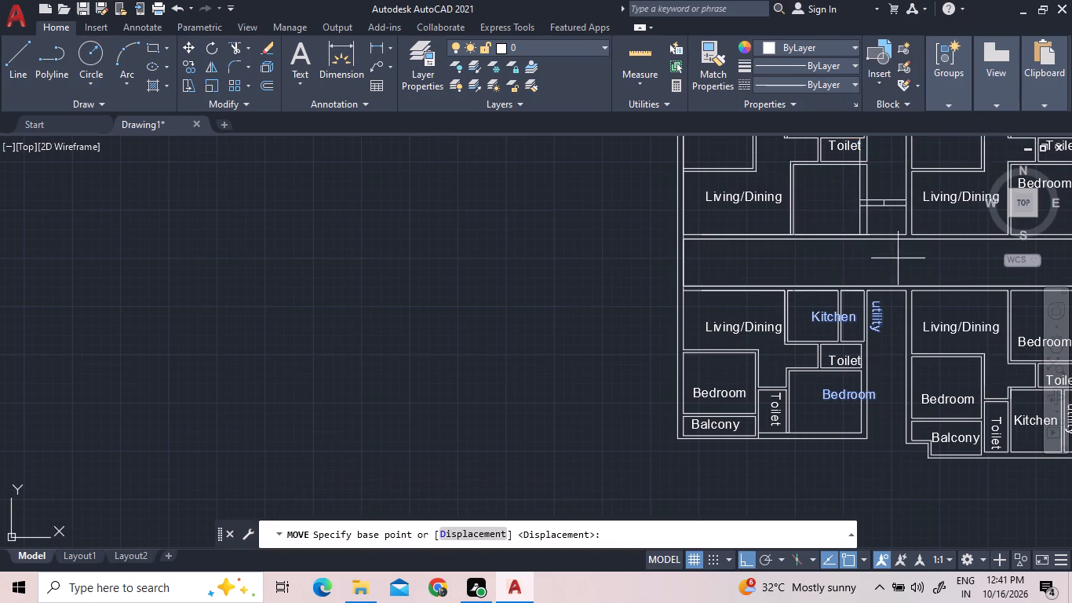
pyautogui.scroll(4, 817, 313)
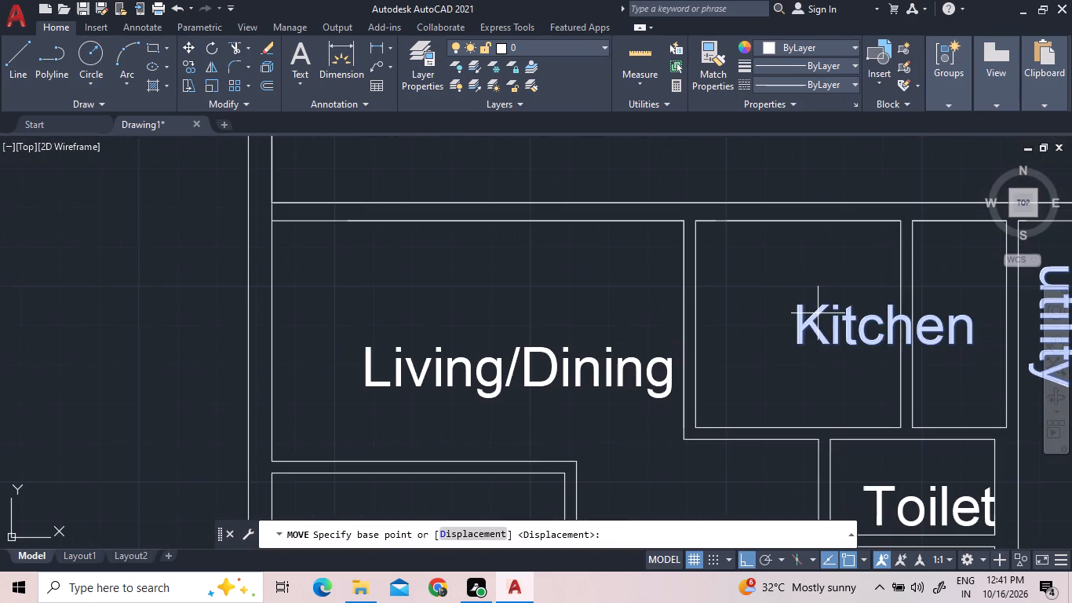
pyautogui.click(801, 305)
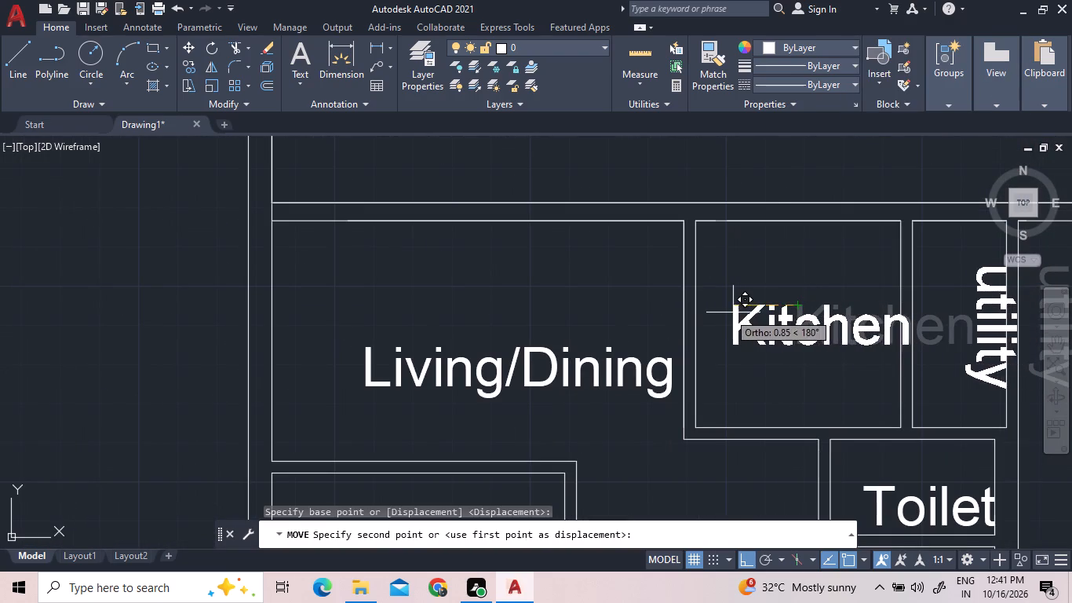
pyautogui.click(711, 318)
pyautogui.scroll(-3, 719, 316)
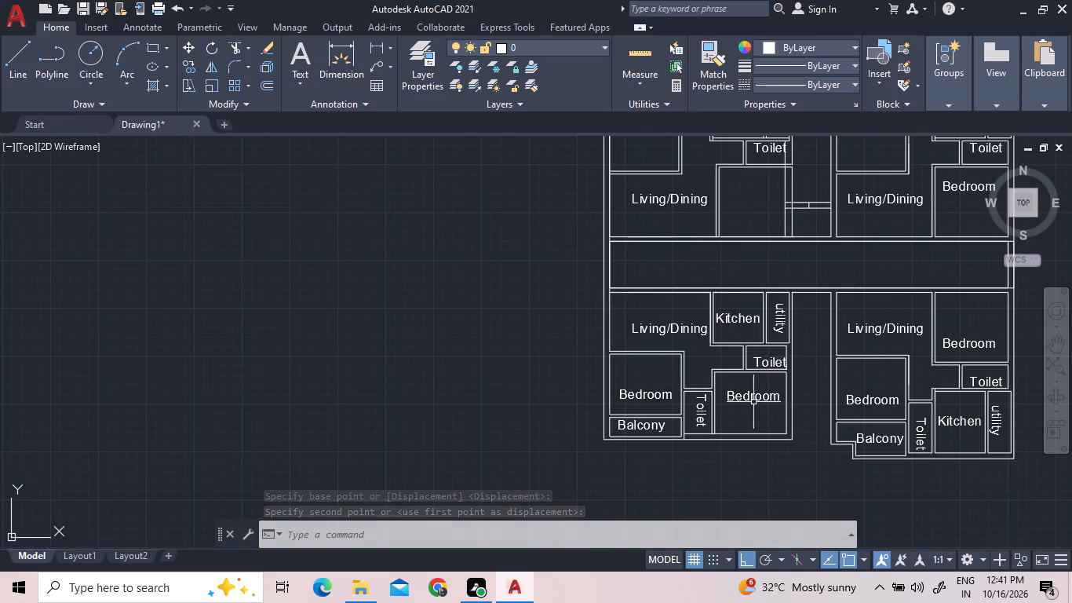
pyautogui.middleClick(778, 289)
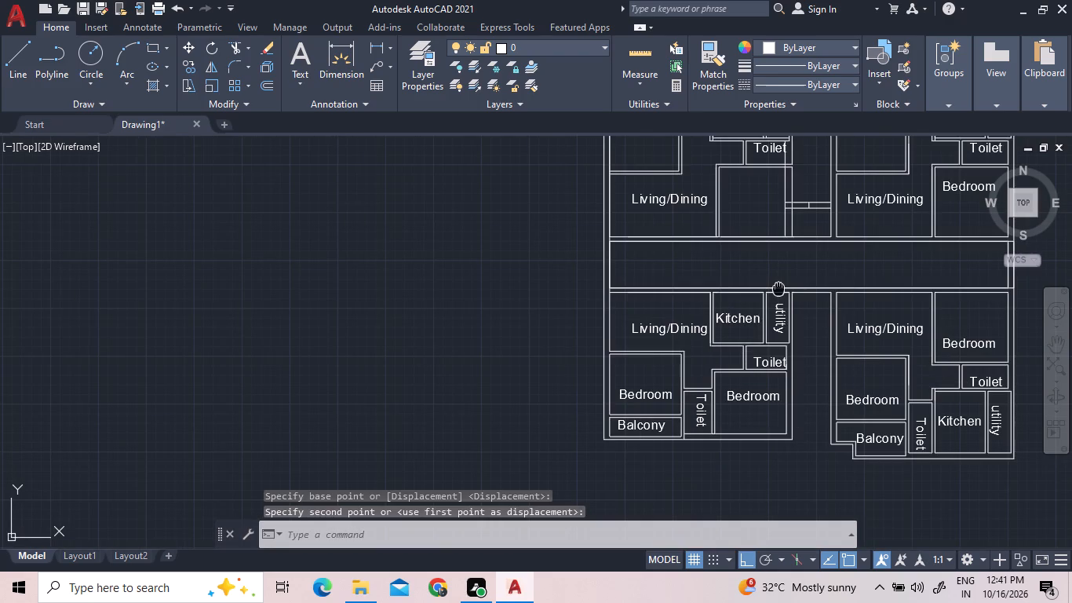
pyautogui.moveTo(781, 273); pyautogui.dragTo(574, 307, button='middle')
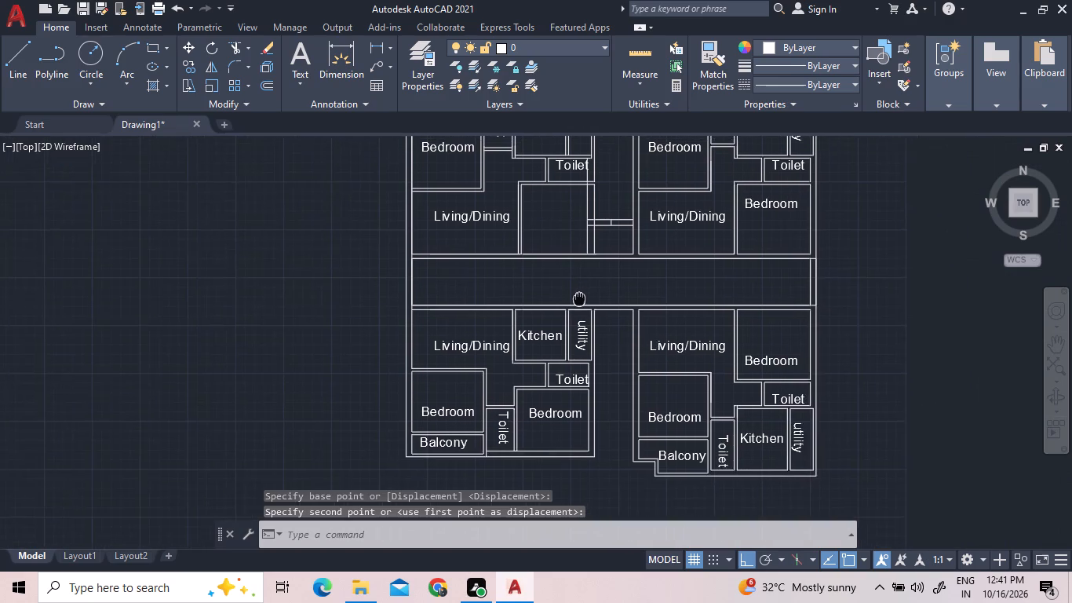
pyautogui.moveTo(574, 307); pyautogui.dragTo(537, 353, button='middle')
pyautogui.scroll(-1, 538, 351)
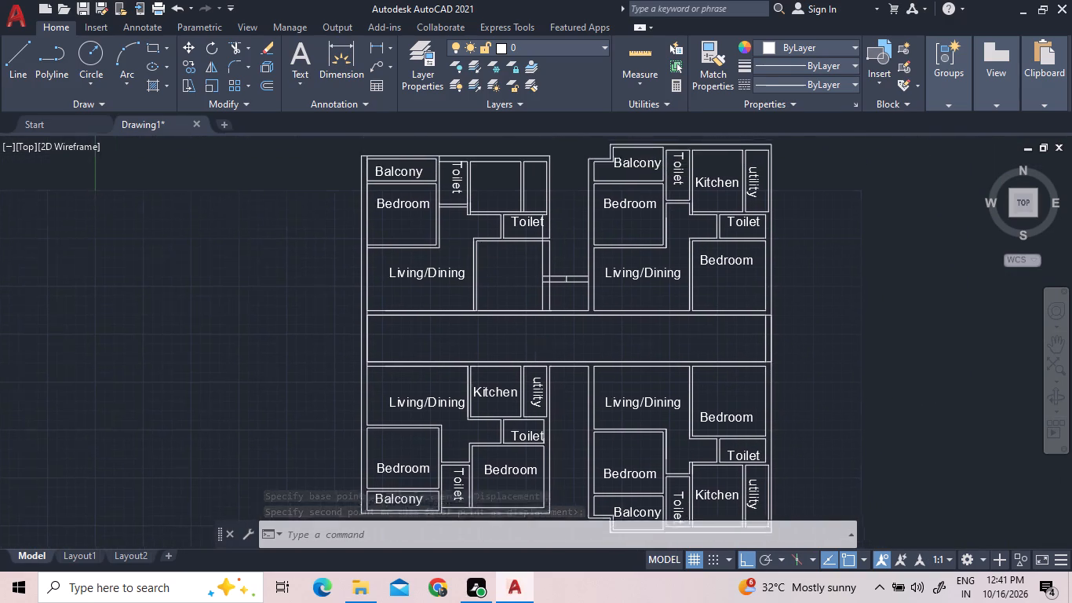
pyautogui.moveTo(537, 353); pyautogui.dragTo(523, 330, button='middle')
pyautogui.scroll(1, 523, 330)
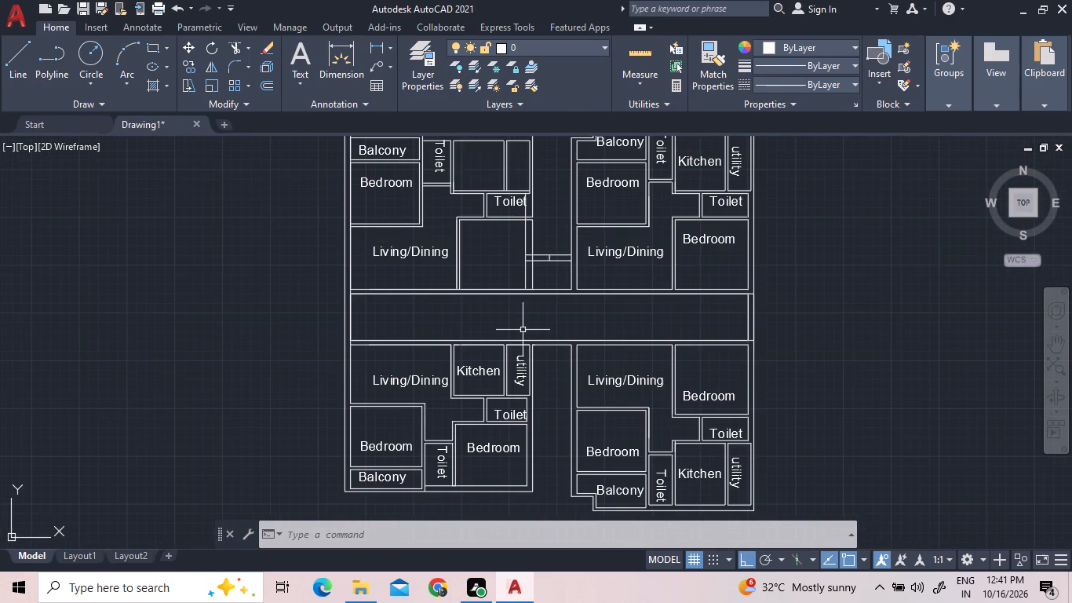
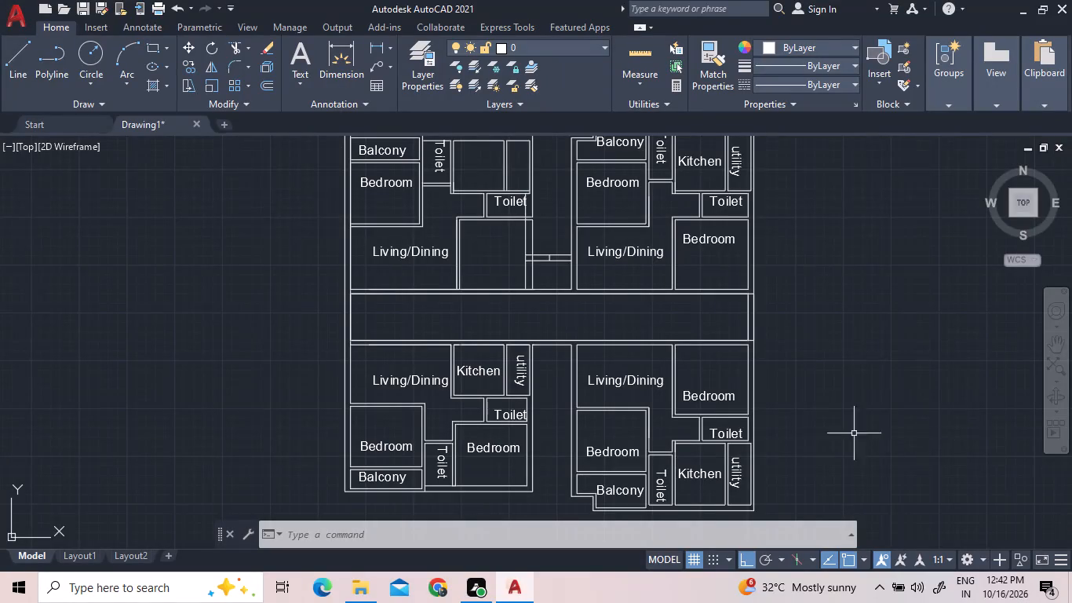
# Delete the entire lower-right unit, including its walls and room labels.
pyautogui.scroll(-1, 670, 386)
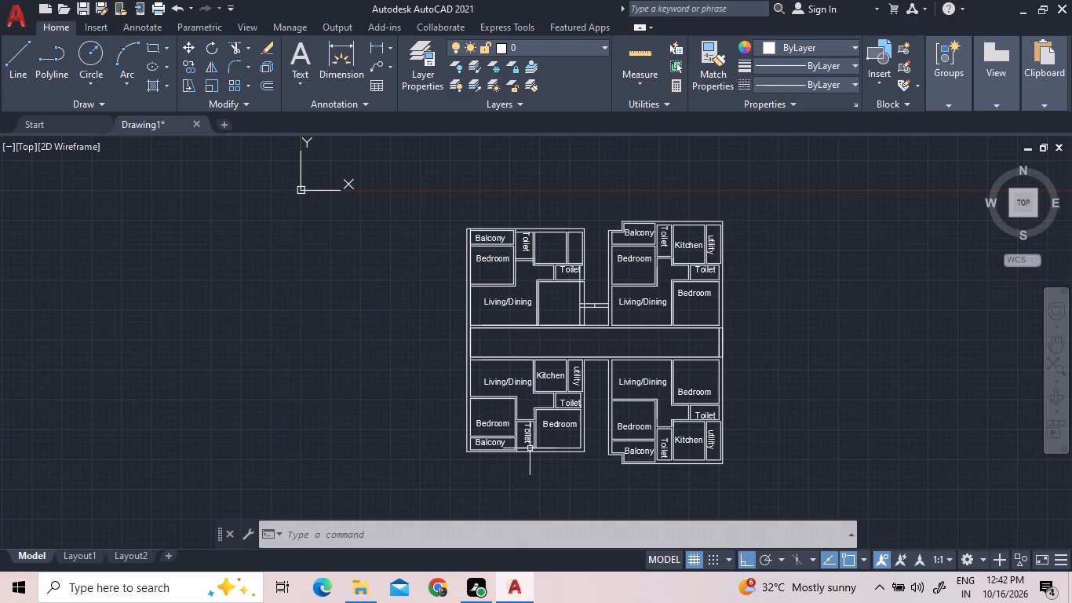
pyautogui.scroll(1, 772, 475)
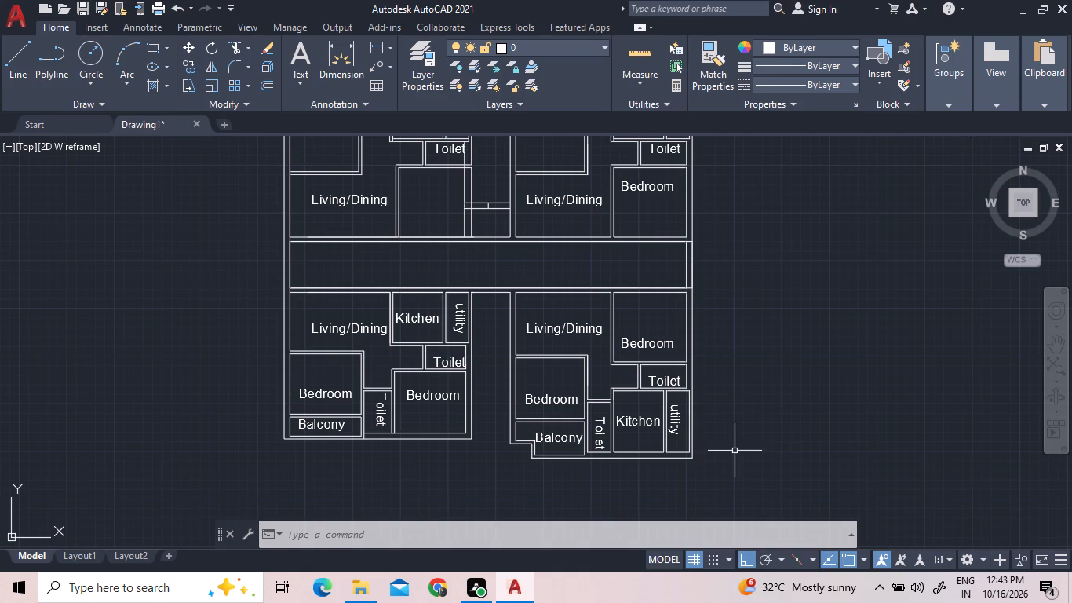
pyautogui.click(720, 473)
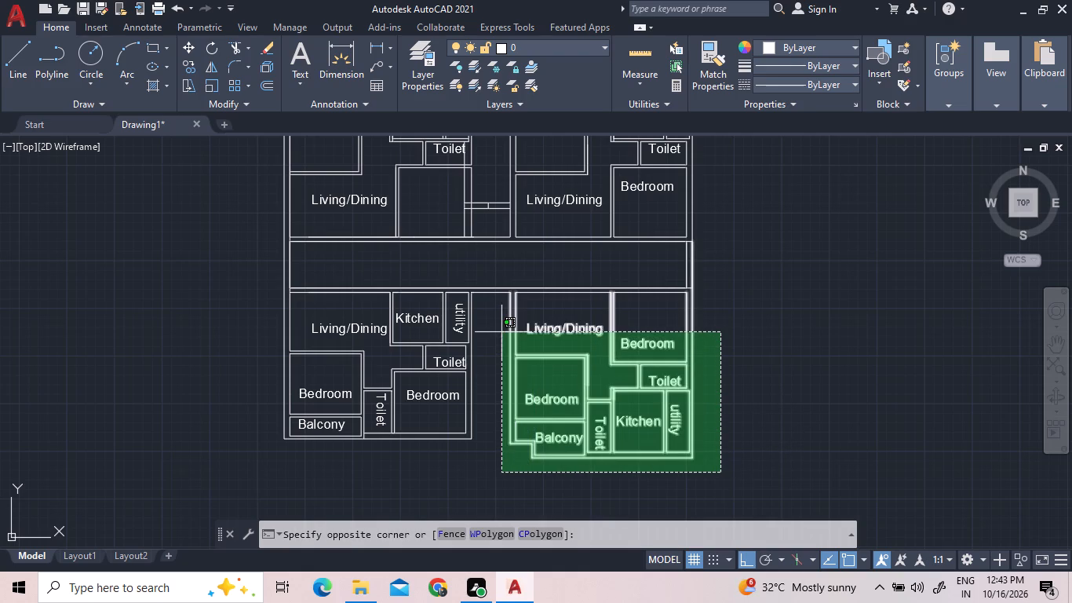
pyautogui.click(501, 332)
pyautogui.press('Delete')
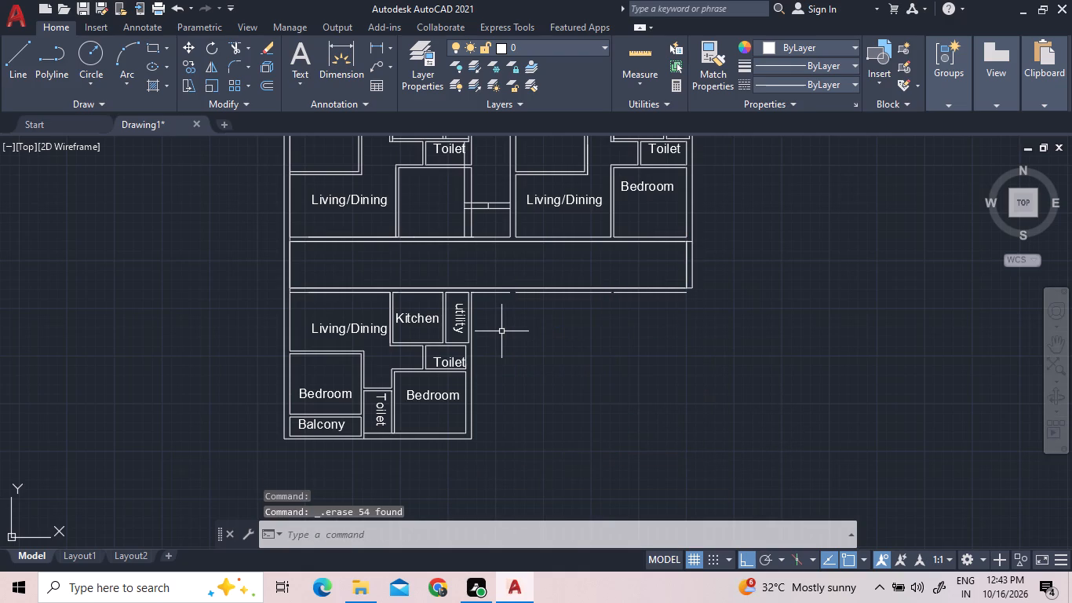
# Delete the leftover wall line segments below the corridor, to the right of the lower-left unit, including the short stub beside the utility.
pyautogui.click(509, 292)
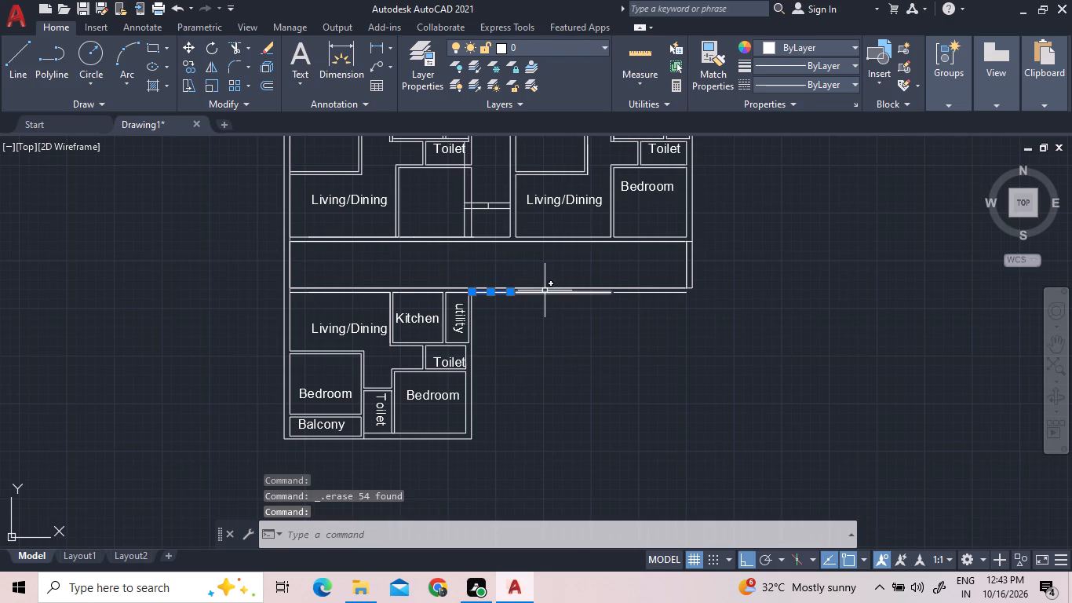
pyautogui.click(545, 292)
pyautogui.click(645, 294)
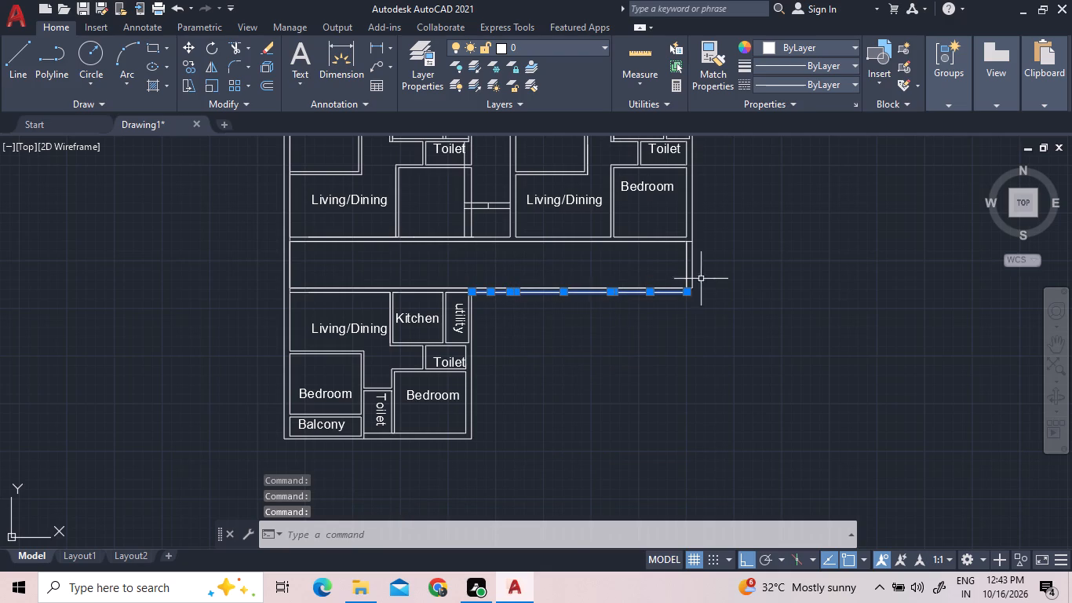
pyautogui.press('Delete')
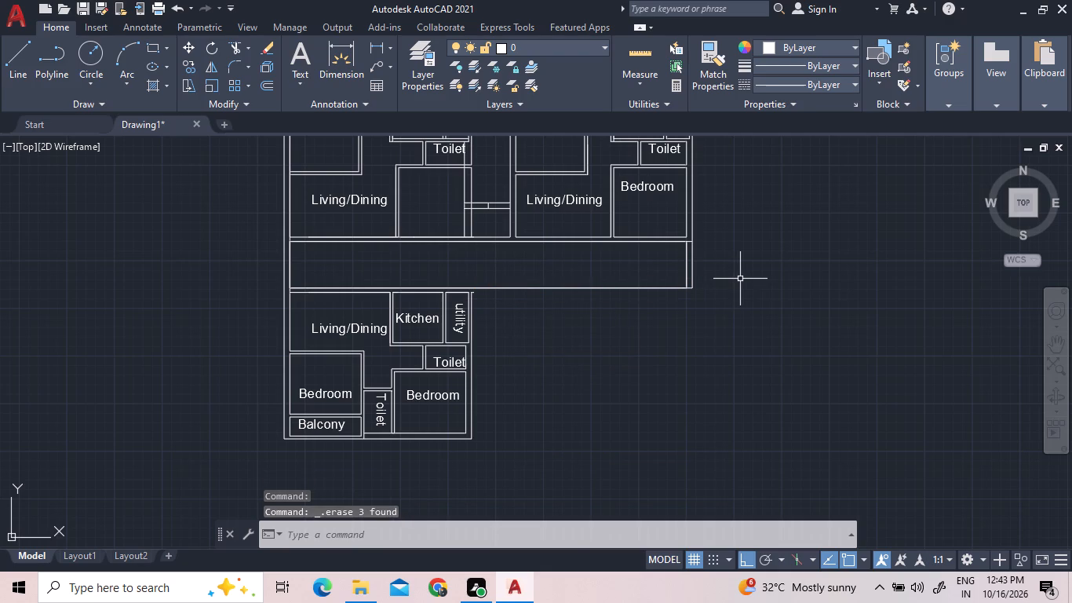
pyautogui.scroll(2, 464, 286)
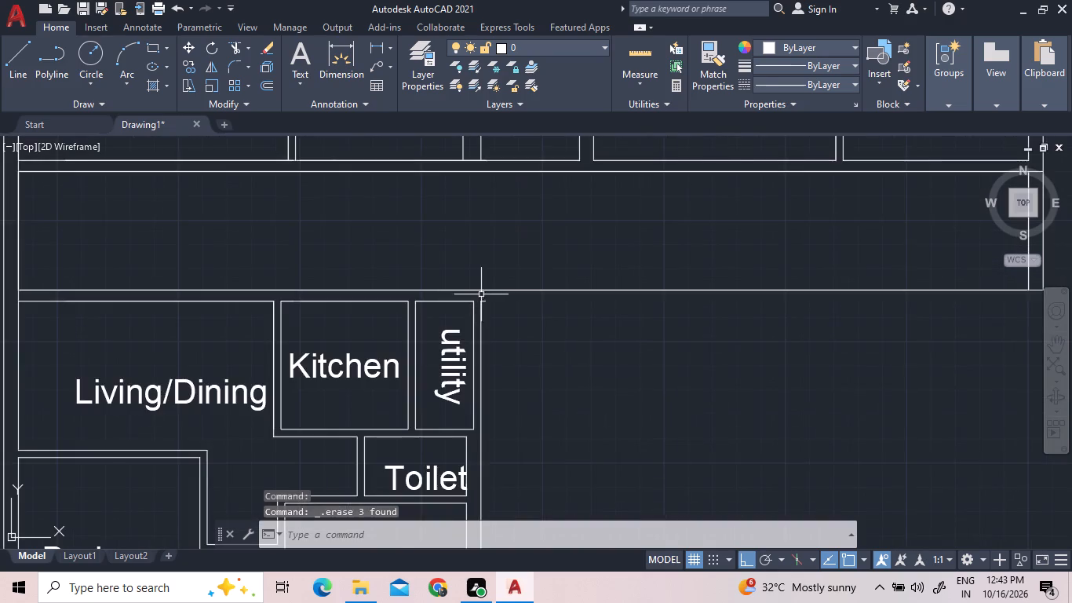
pyautogui.scroll(2, 485, 298)
pyautogui.click(486, 304)
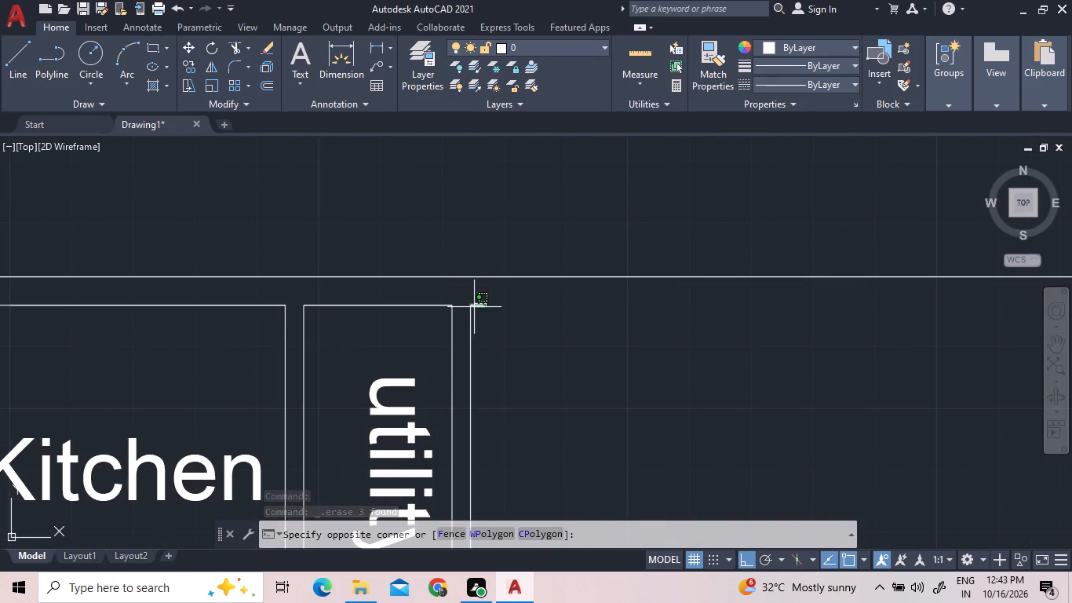
pyautogui.click(474, 307)
pyautogui.press('Delete')
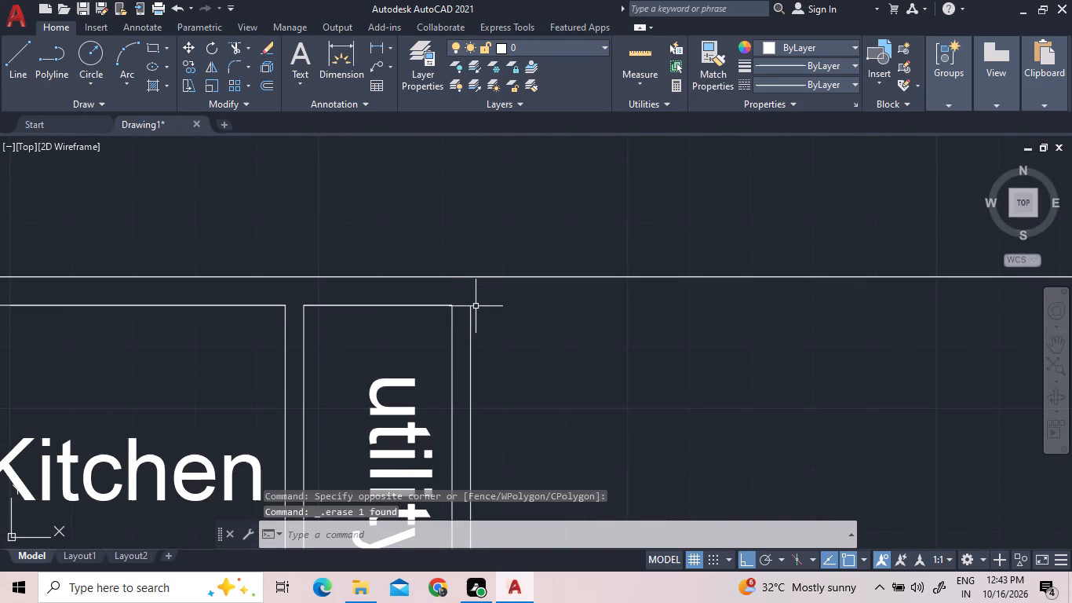
# Offset the lower-left unit's right outer wall line 2.0 to the right.
pyautogui.scroll(-6, 472, 314)
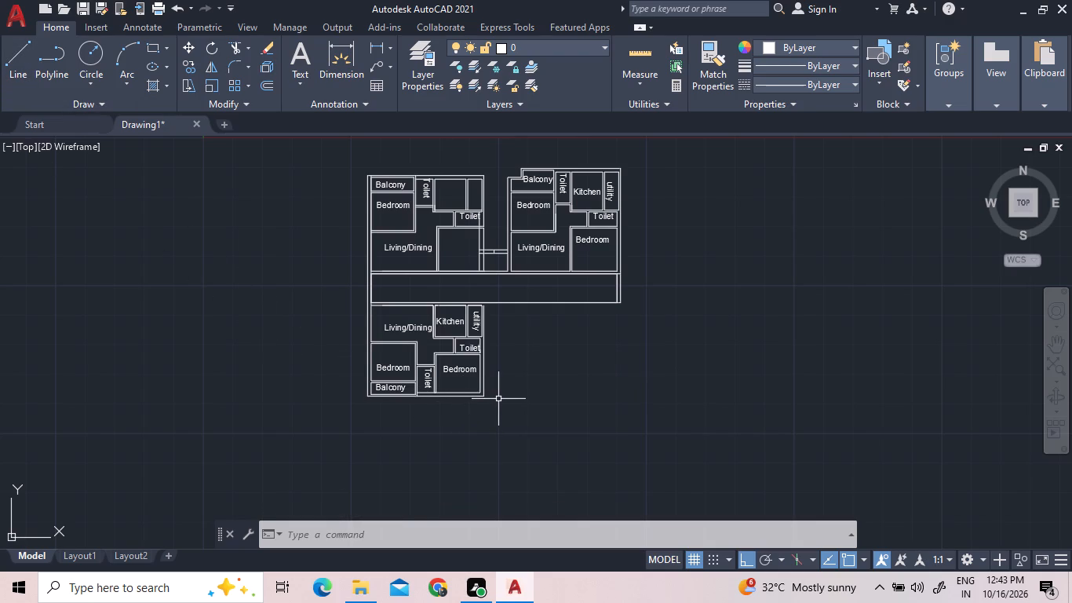
pyautogui.click(485, 352)
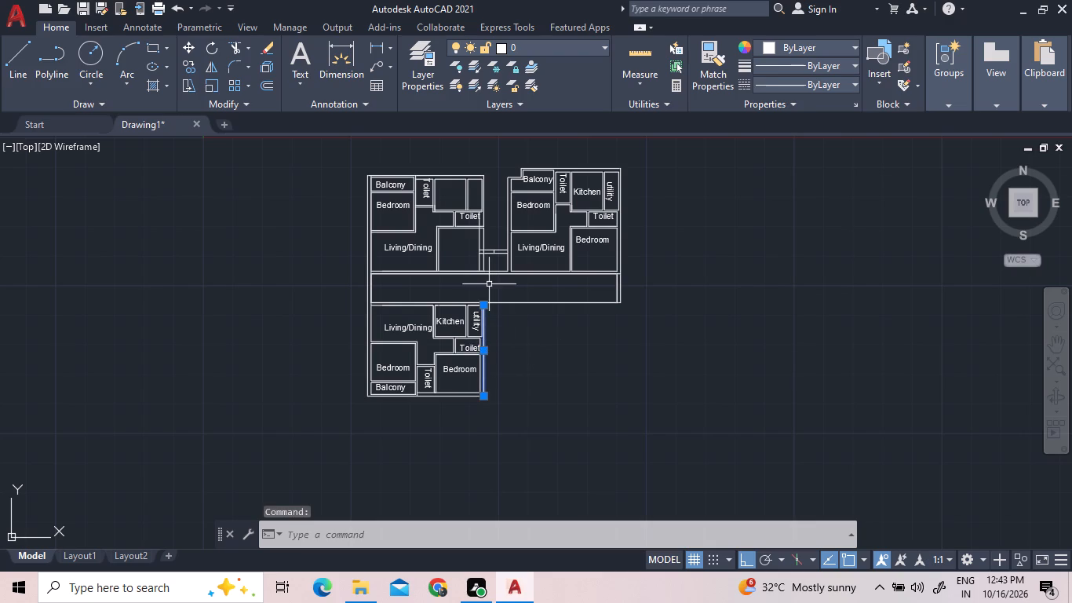
pyautogui.press('Escape')
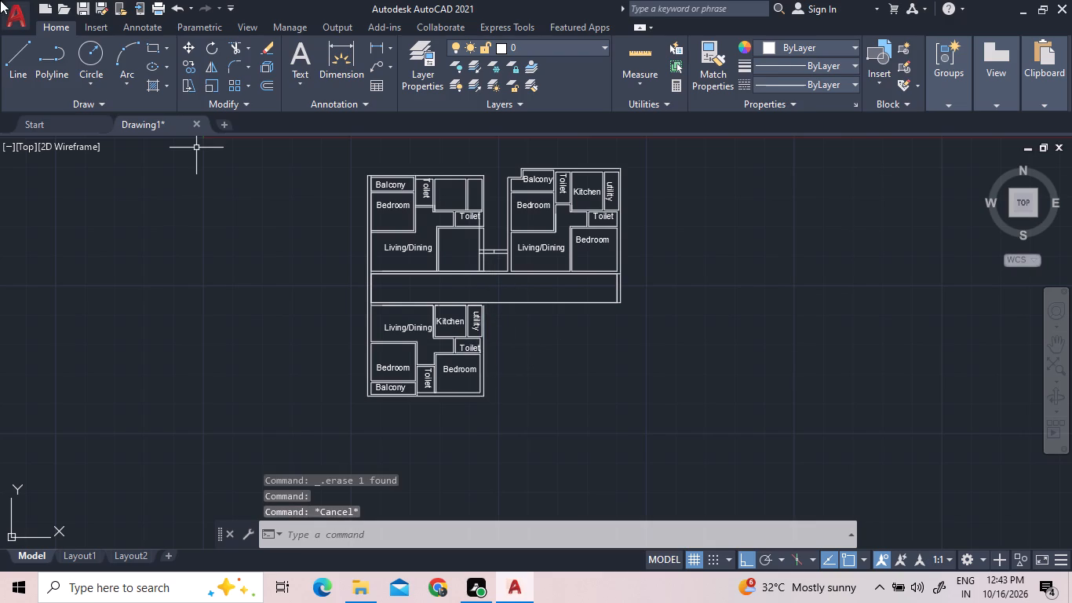
pyautogui.click(264, 90)
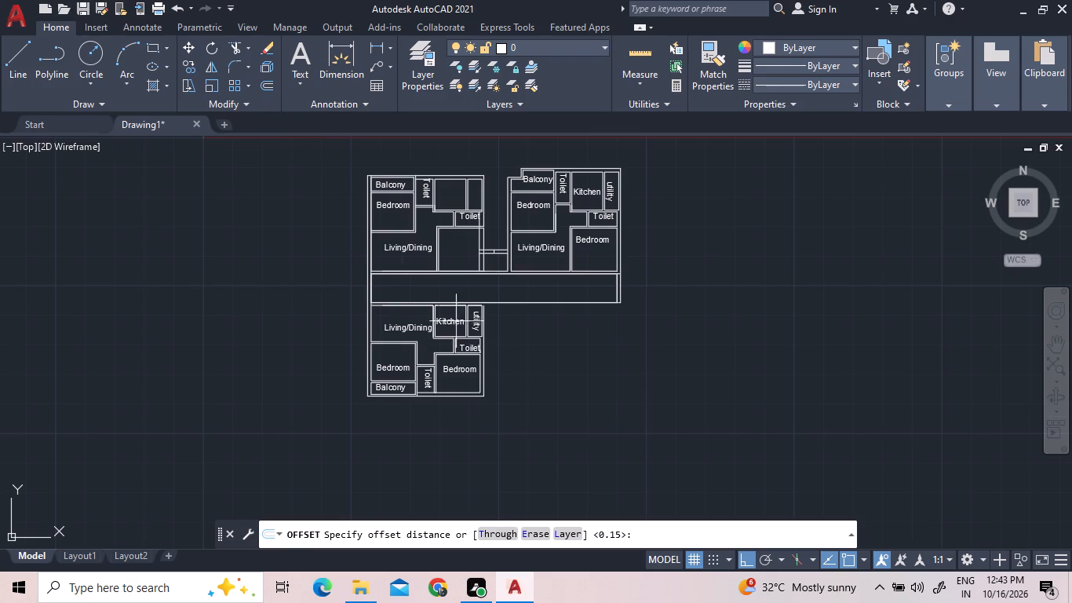
pyautogui.scroll(2, 506, 375)
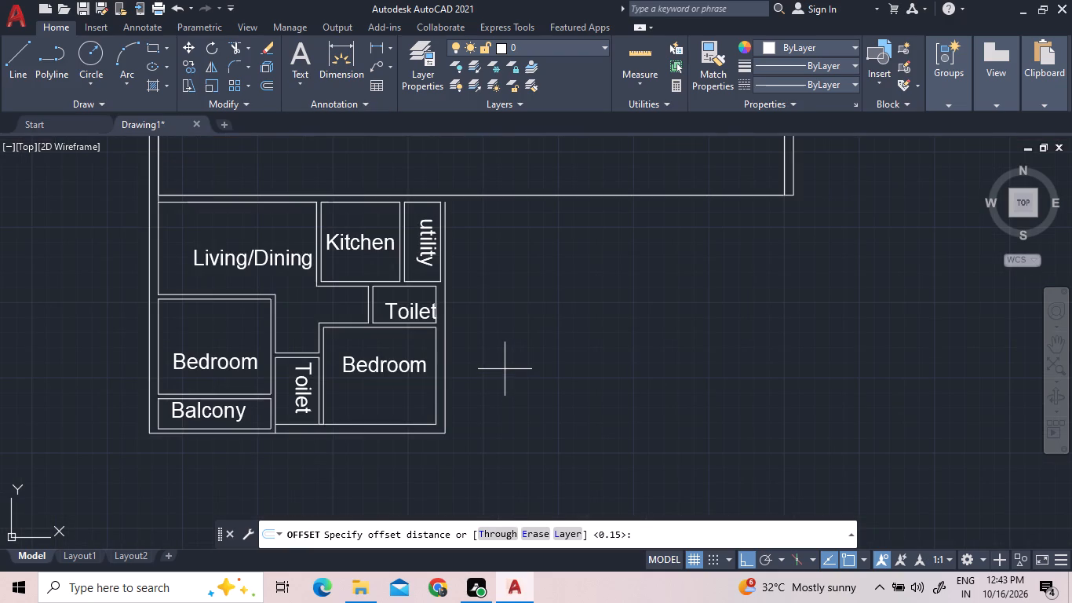
pyautogui.press('2')
pyautogui.write('.0')
pyautogui.press('Return')
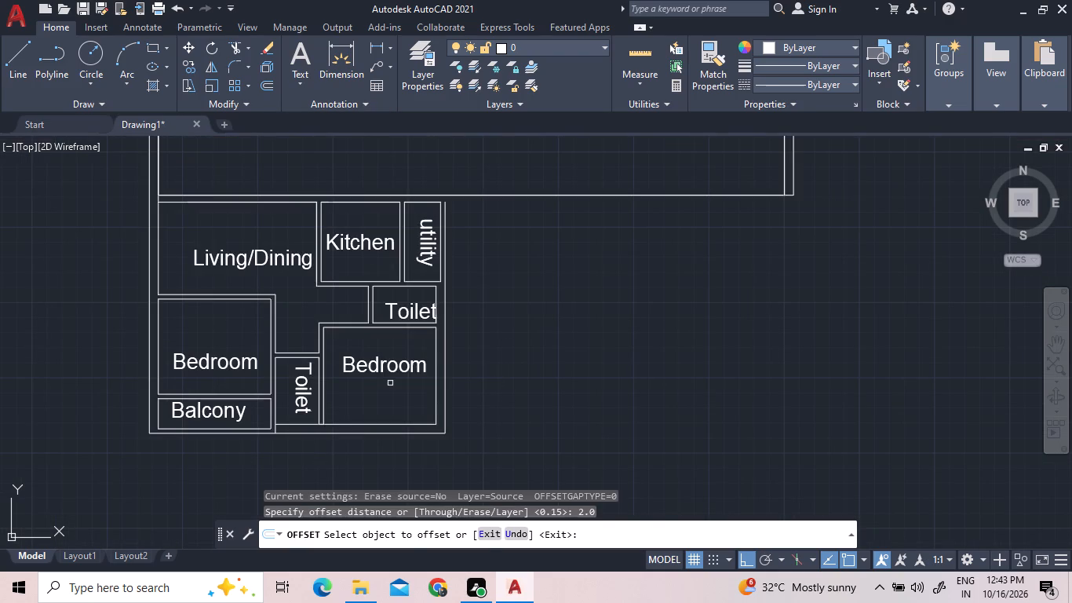
pyautogui.click(447, 372)
pyautogui.click(475, 372)
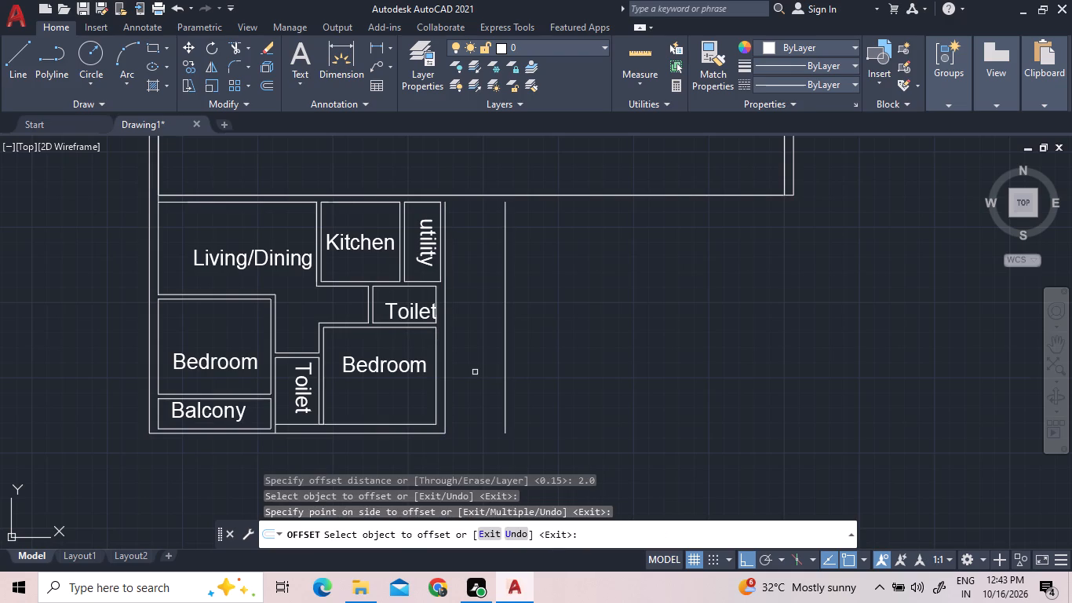
pyautogui.press('Escape')
pyautogui.press('Escape')
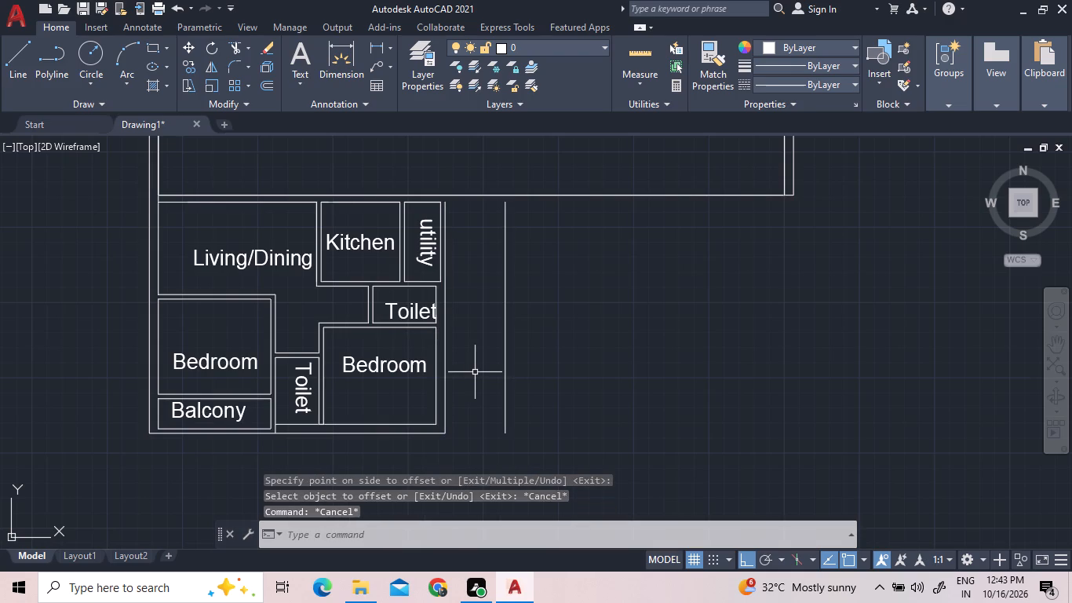
# Extend the right outer wall and offset line up to the corridor, and the bottom wall and utility top line across to the offset line.
pyautogui.write('ex')
pyautogui.press('space')
pyautogui.press('space')
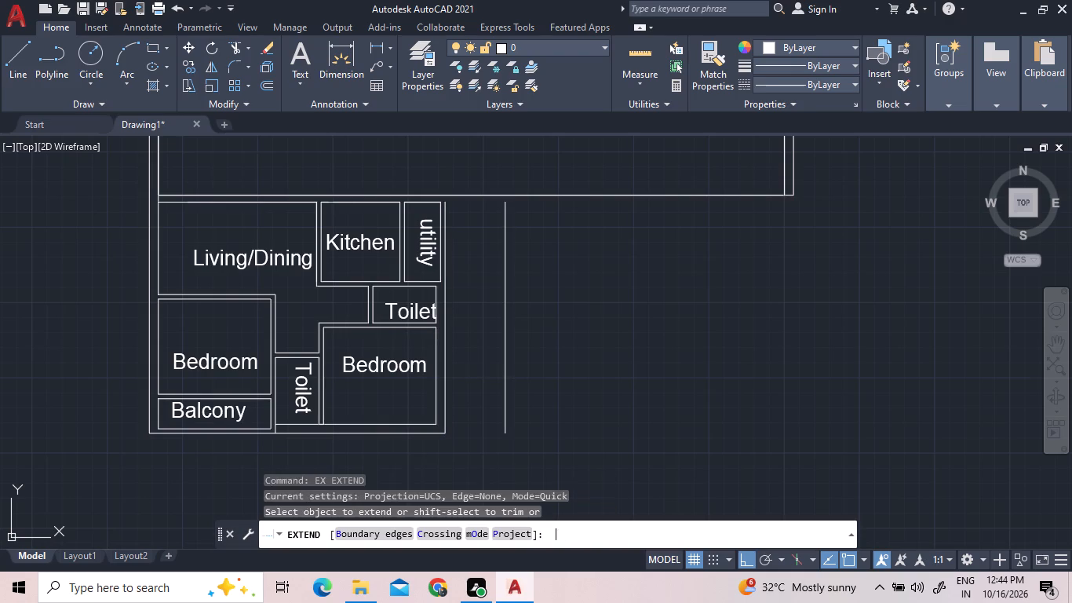
pyautogui.doubleClick(447, 366)
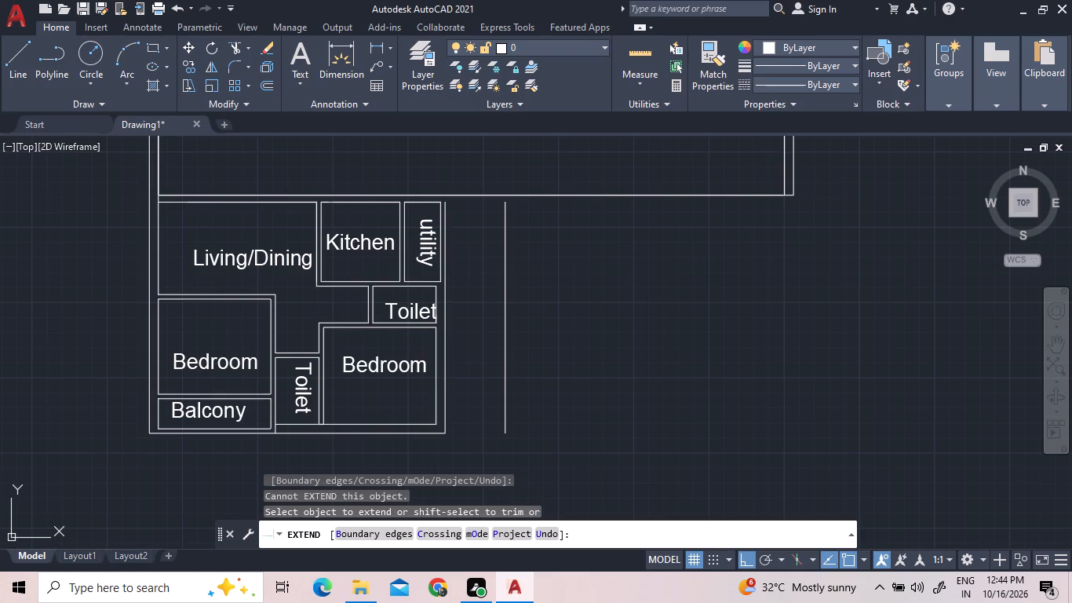
pyautogui.click(447, 292)
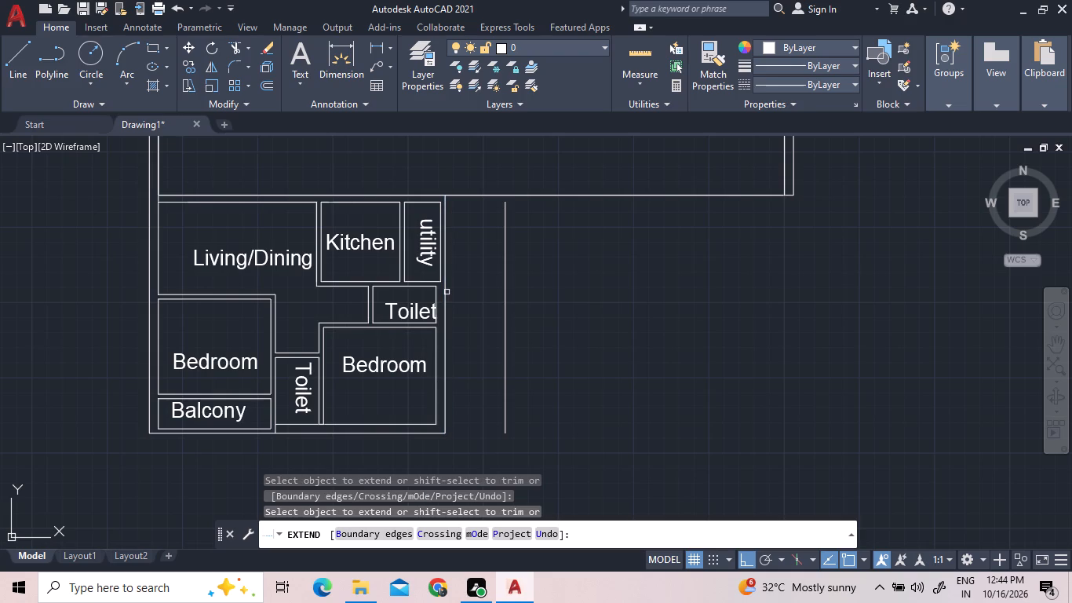
pyautogui.click(503, 290)
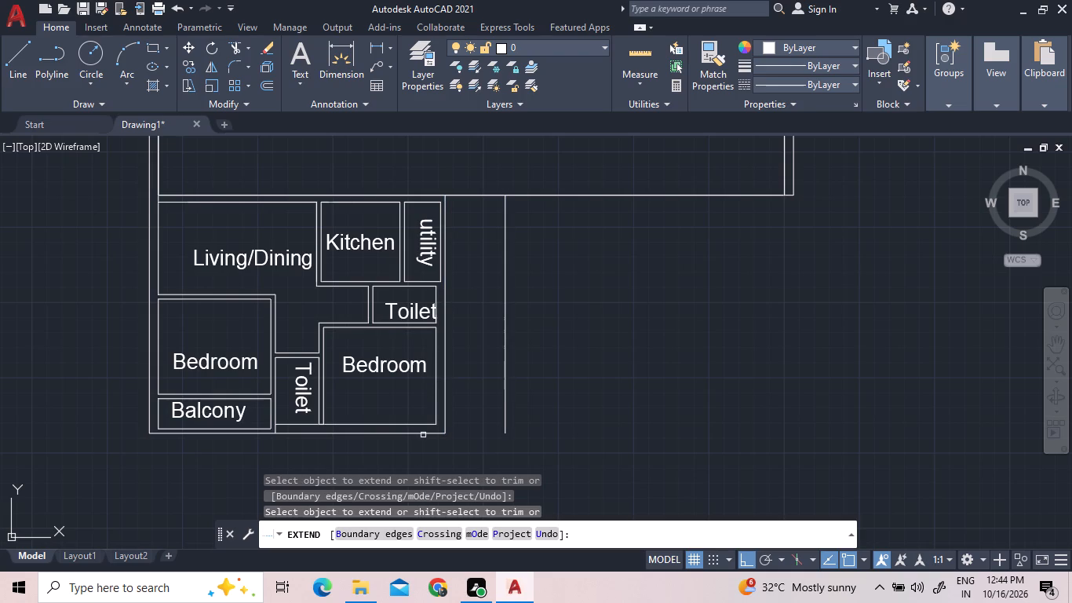
pyautogui.doubleClick(423, 436)
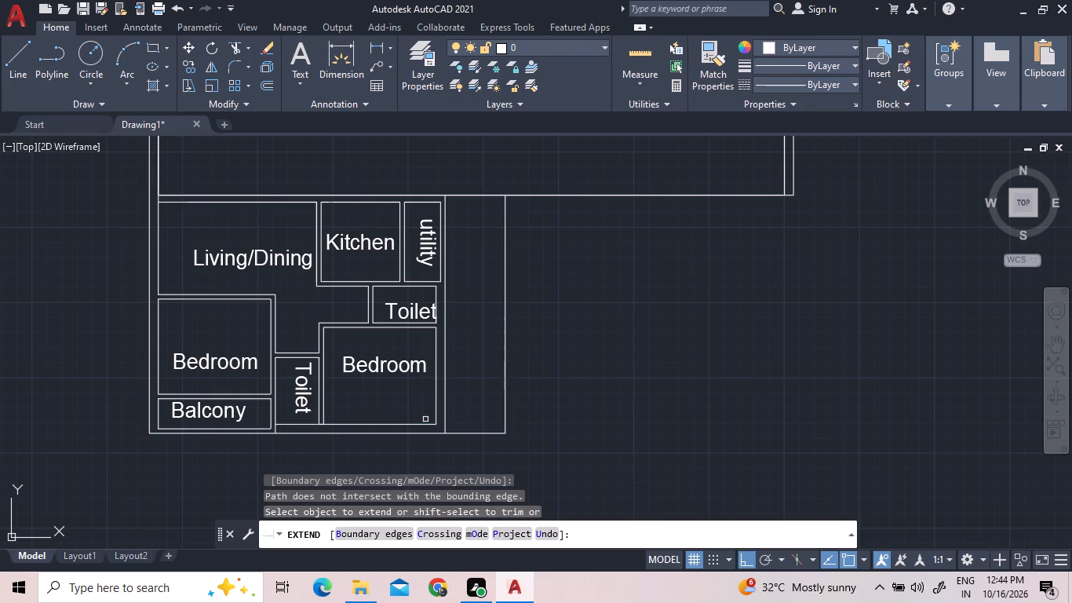
pyautogui.doubleClick(425, 201)
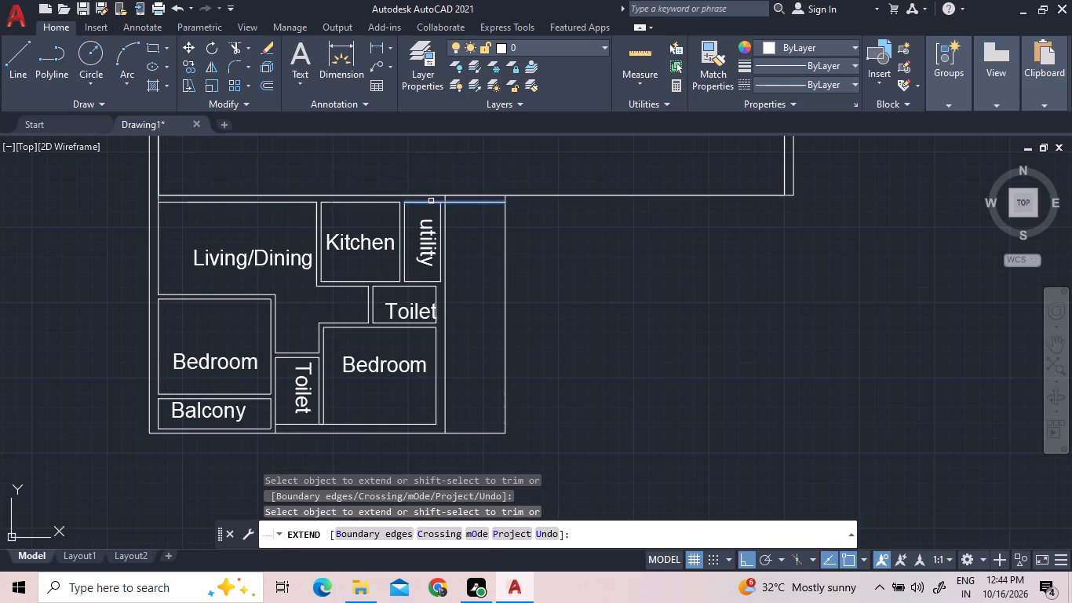
pyautogui.doubleClick(431, 202)
# Quick-measure the strip between the lower-left unit's right outer wall and the offset line, near the corridor.
pyautogui.scroll(-2, 558, 268)
pyautogui.scroll(2, 538, 228)
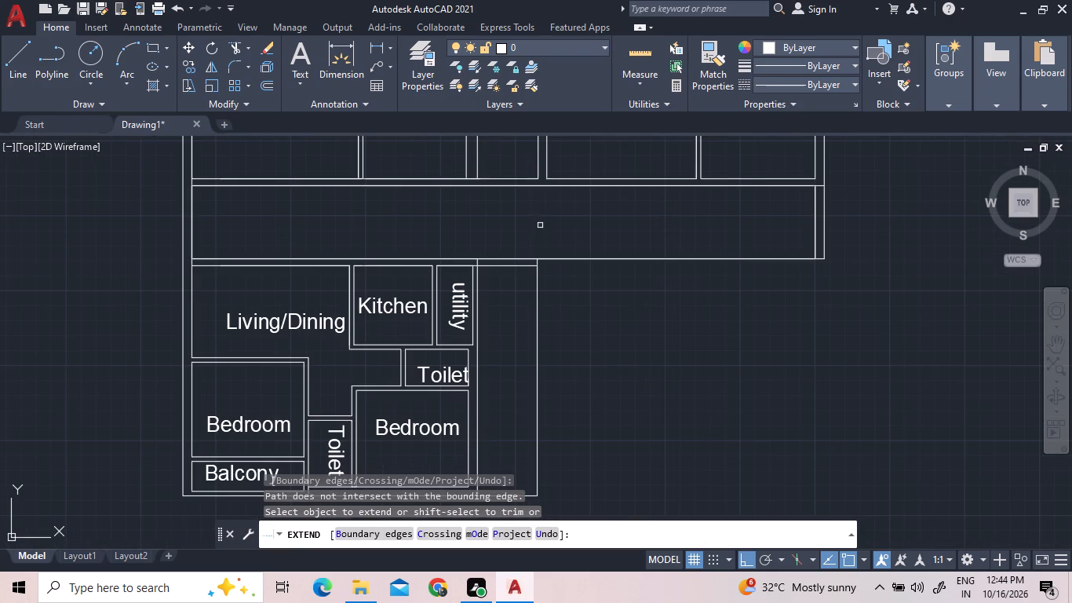
pyautogui.click(633, 57)
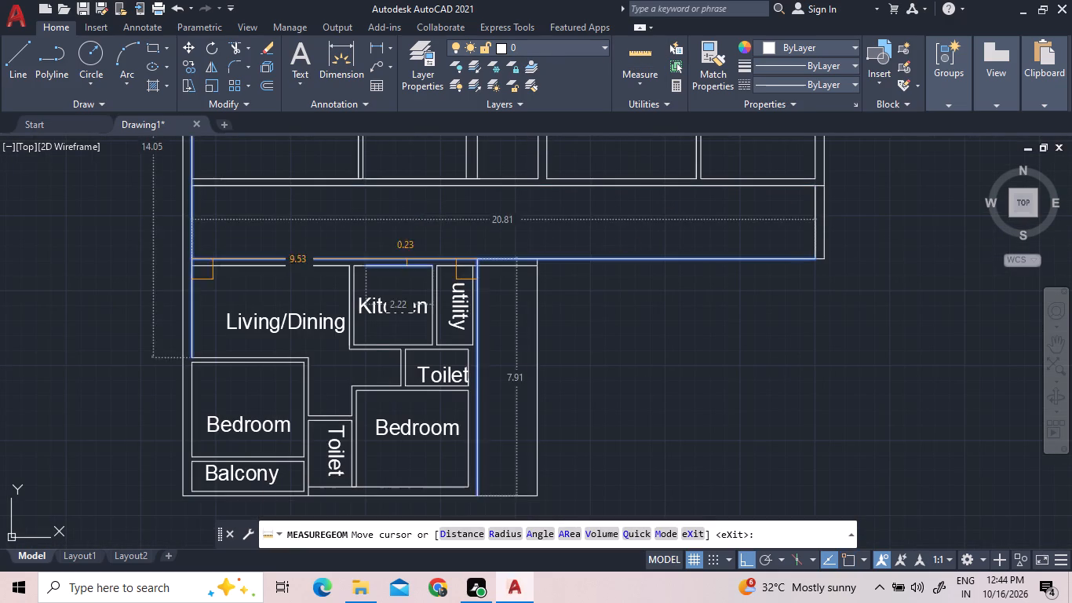
pyautogui.scroll(2, 392, 266)
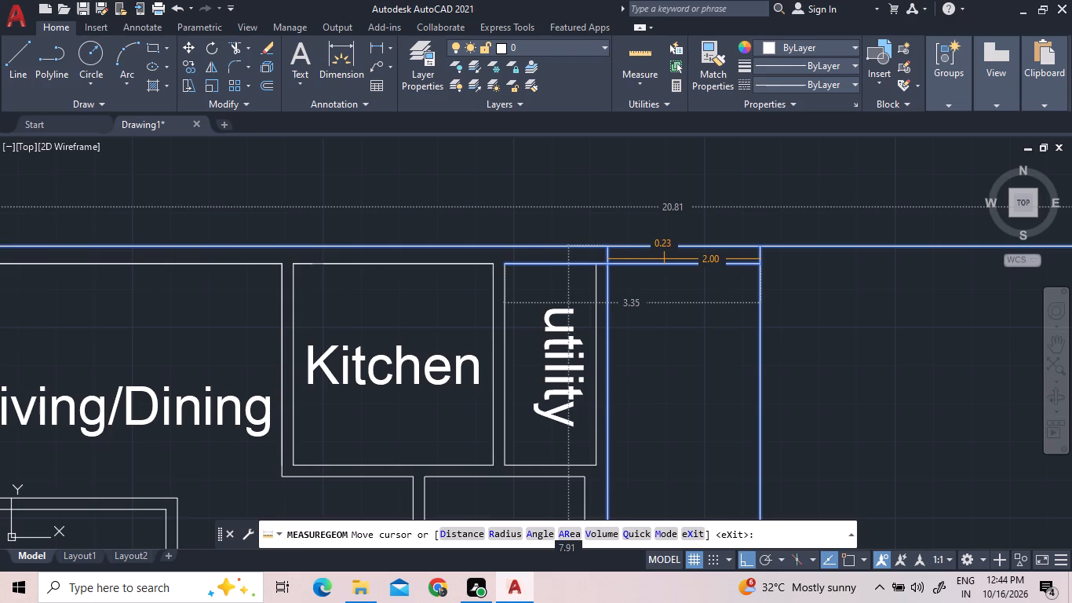
pyautogui.rightClick(788, 272)
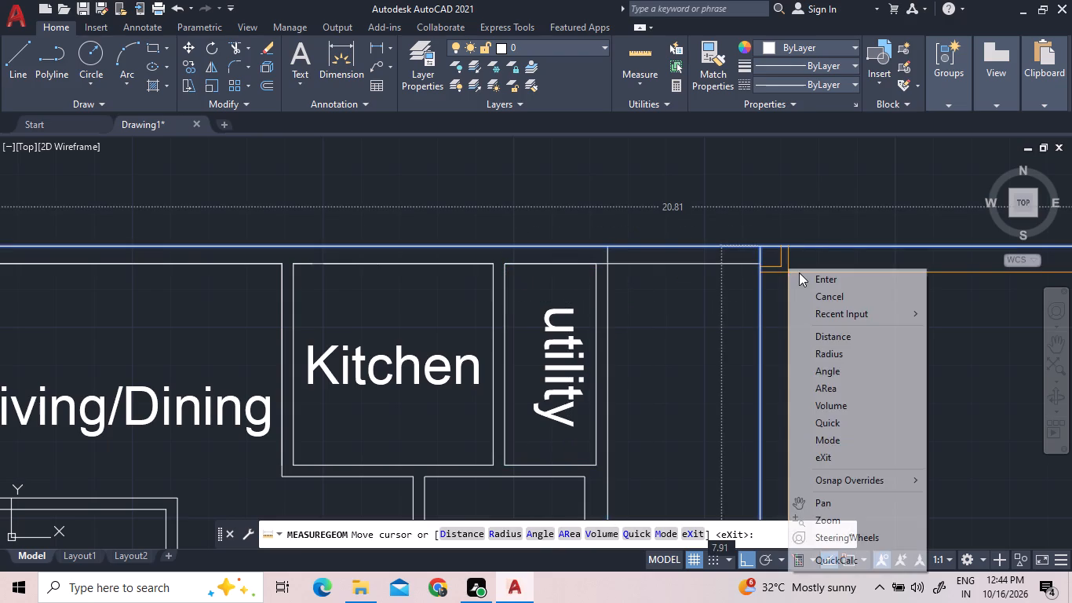
pyautogui.click(802, 276)
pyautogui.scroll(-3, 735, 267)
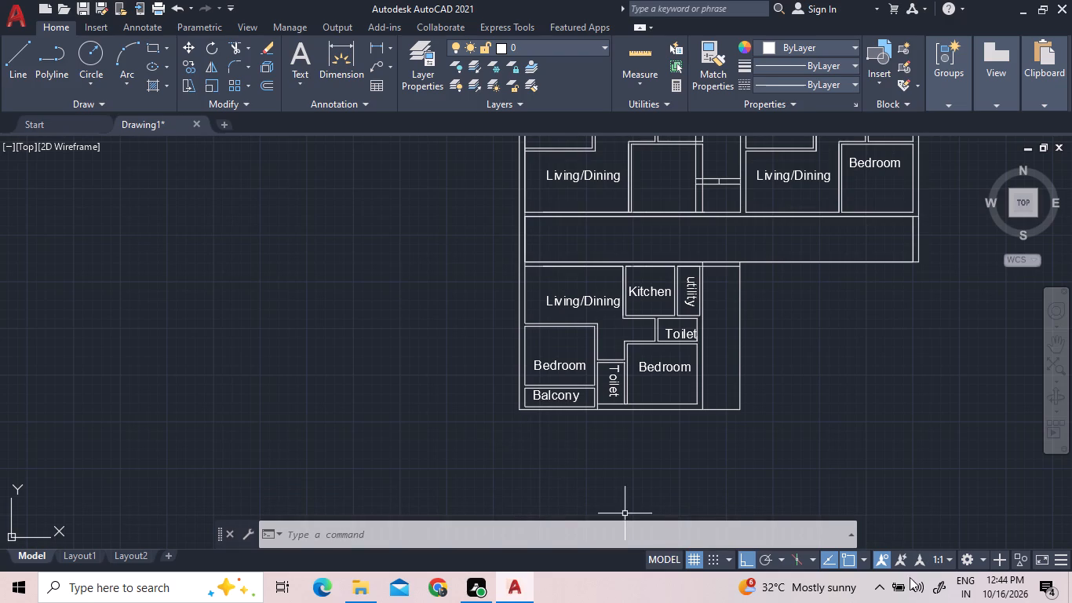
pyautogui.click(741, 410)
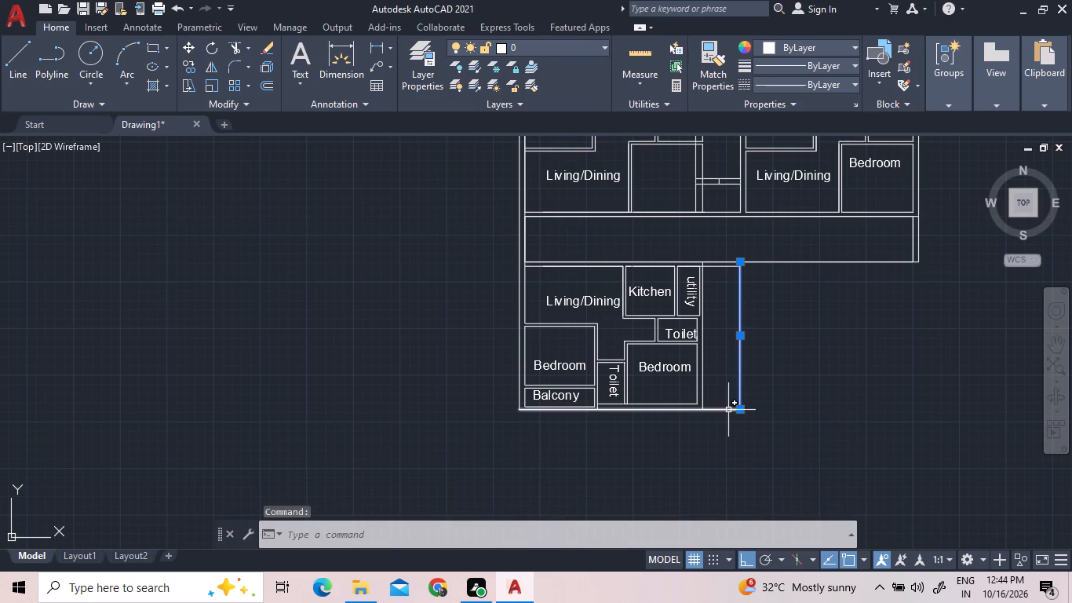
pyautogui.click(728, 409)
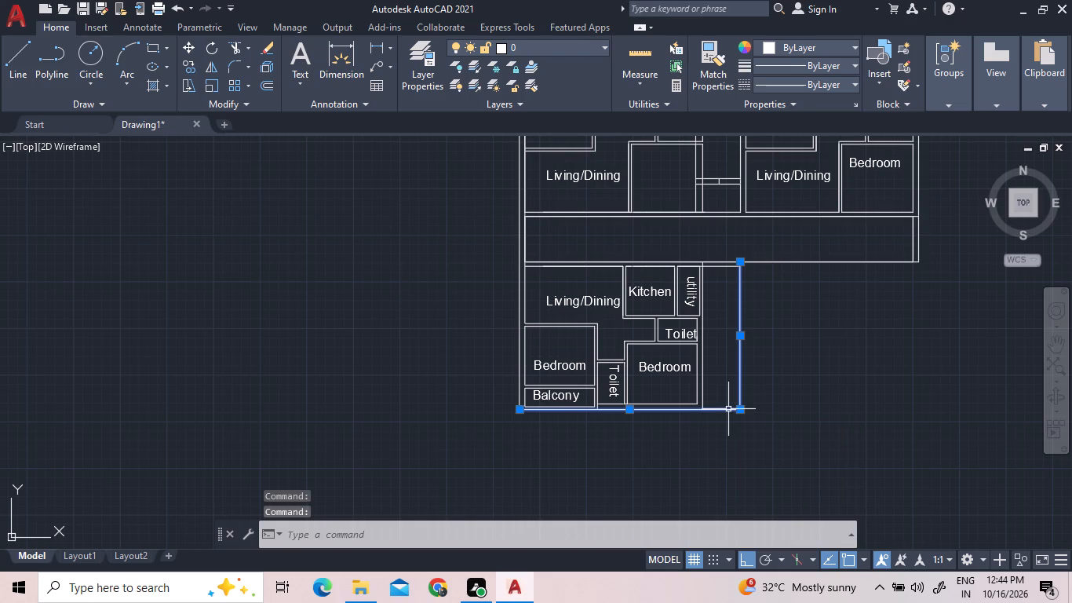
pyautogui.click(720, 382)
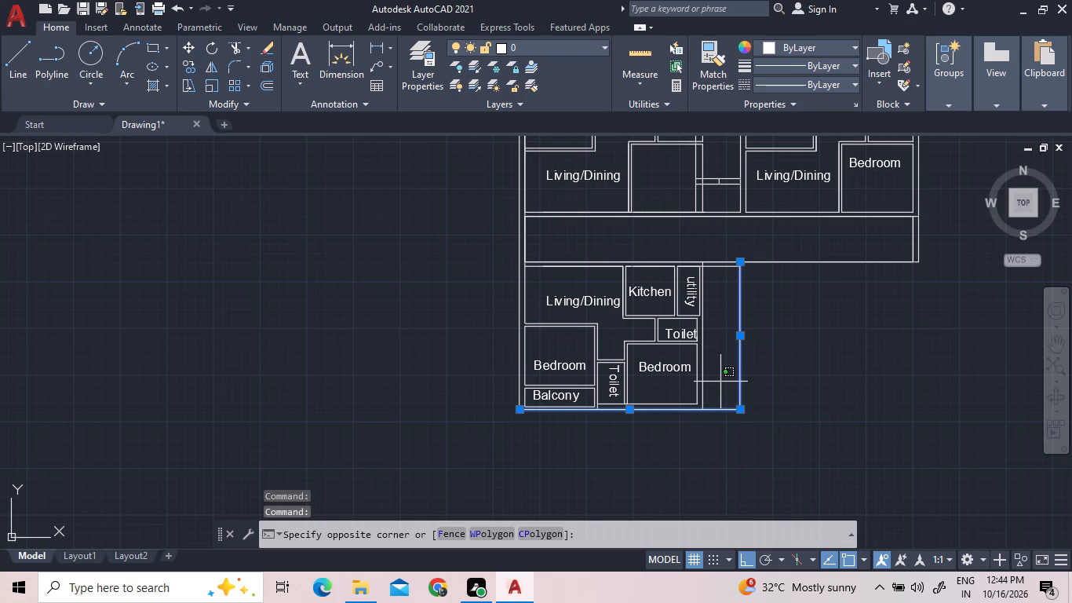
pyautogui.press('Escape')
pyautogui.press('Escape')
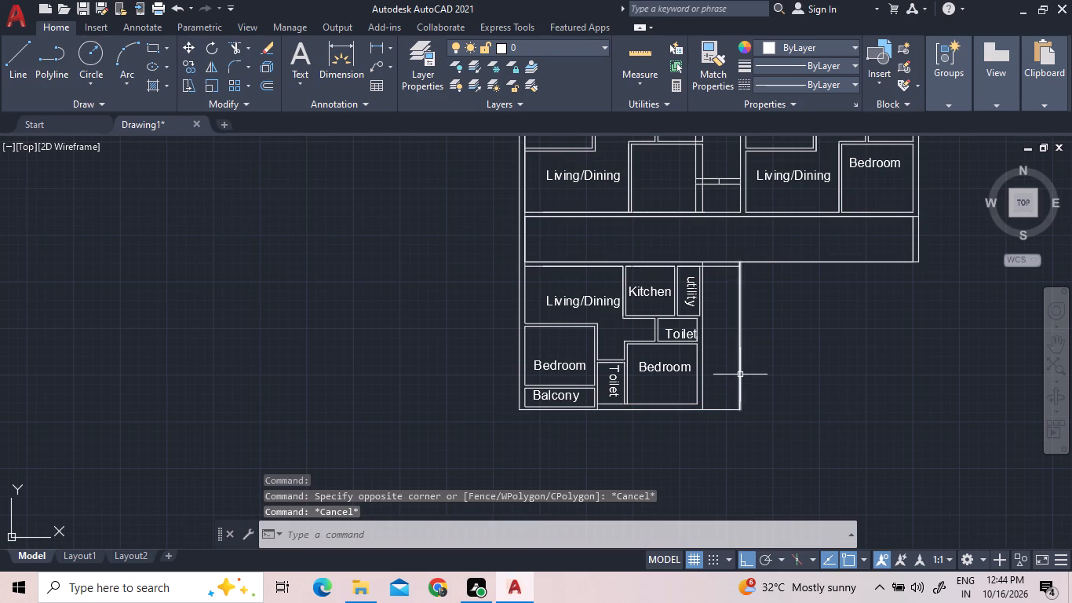
# Delete the vertical line offset 2.0 from the lower-left unit's right outer wall.
pyautogui.click(740, 375)
pyautogui.press('Delete')
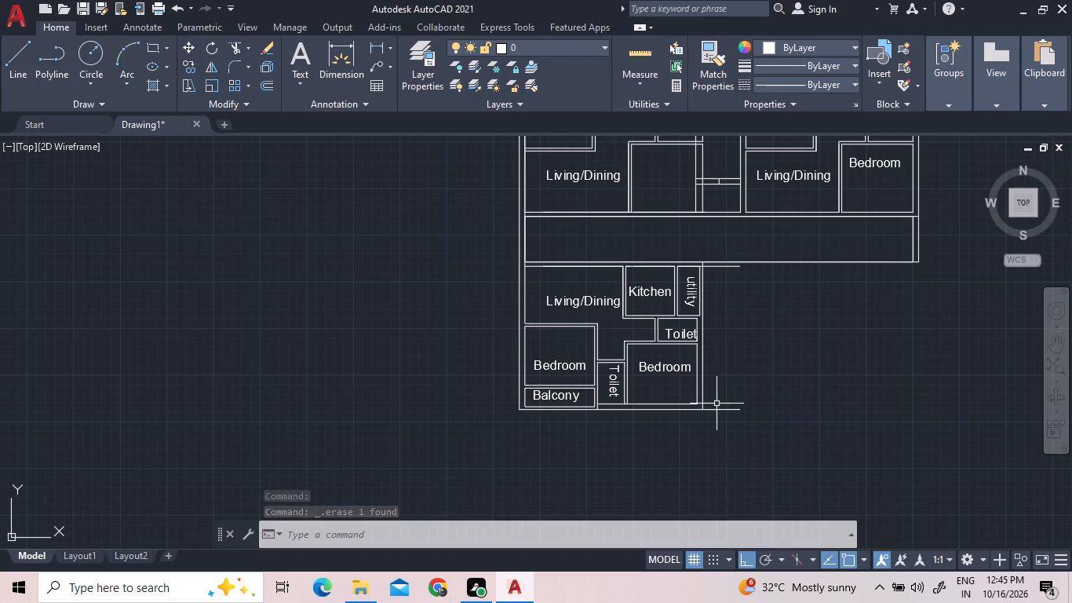
pyautogui.doubleClick(716, 400)
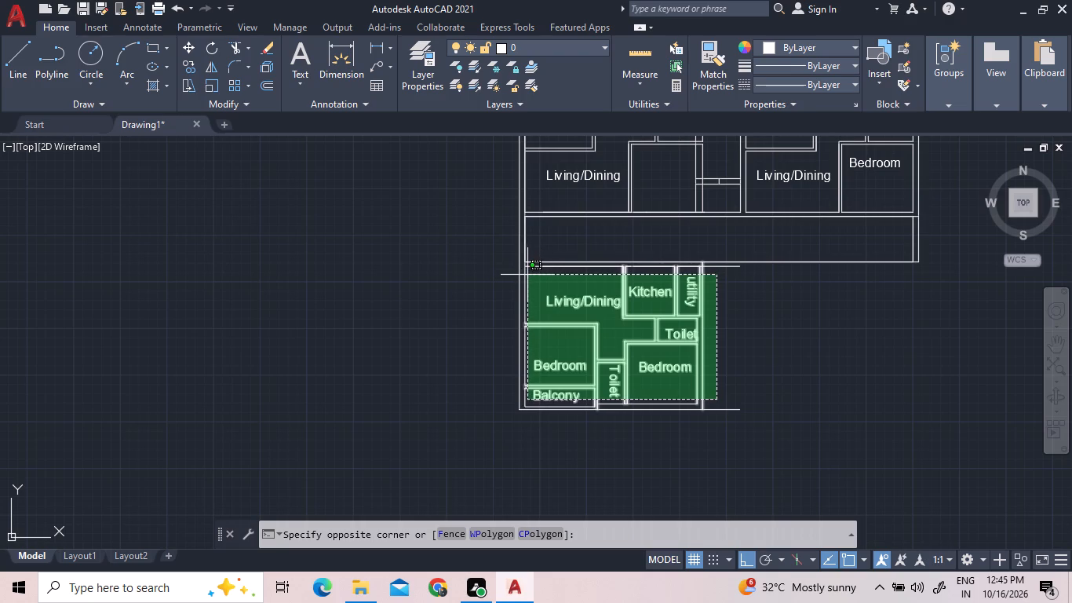
pyautogui.press('Escape')
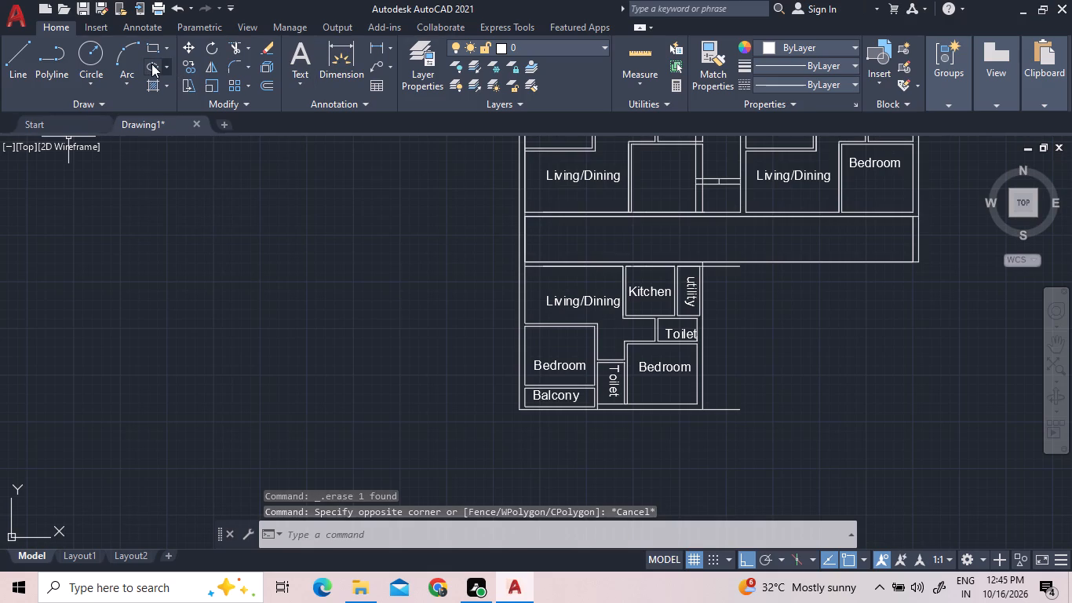
# Draw a vertical line from the midpoint of the corridor's lower wall line perpendicular to the extended bottom wall line.
pyautogui.click(12, 57)
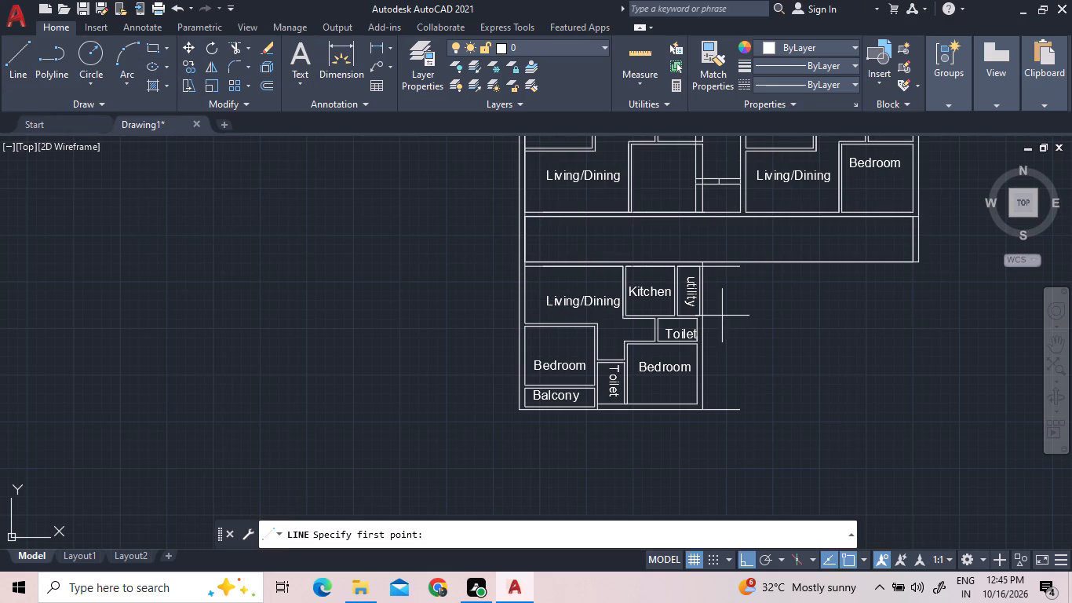
pyautogui.click(721, 262)
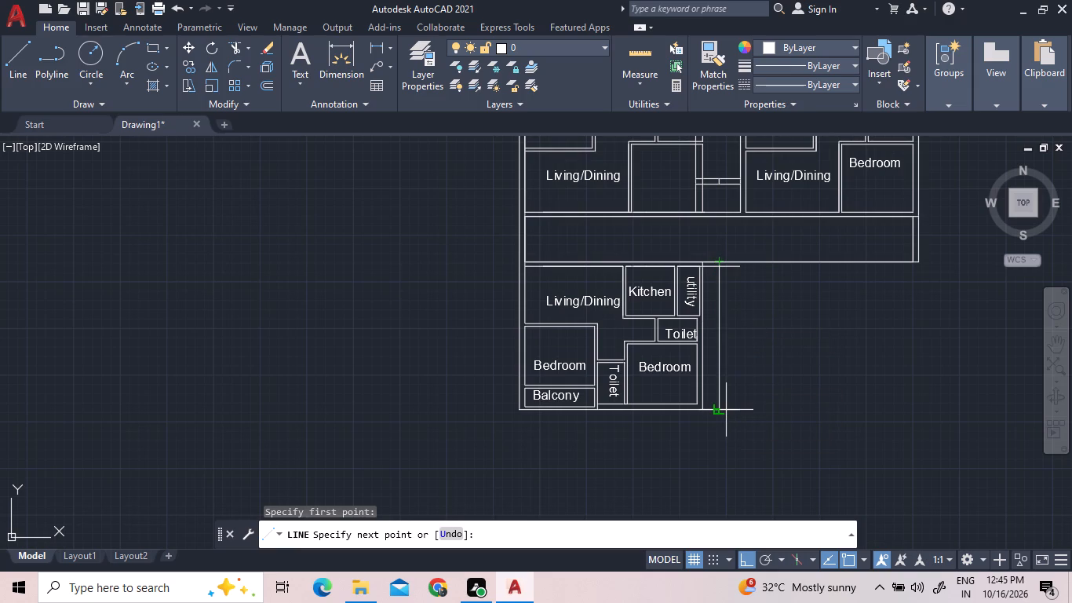
pyautogui.click(720, 409)
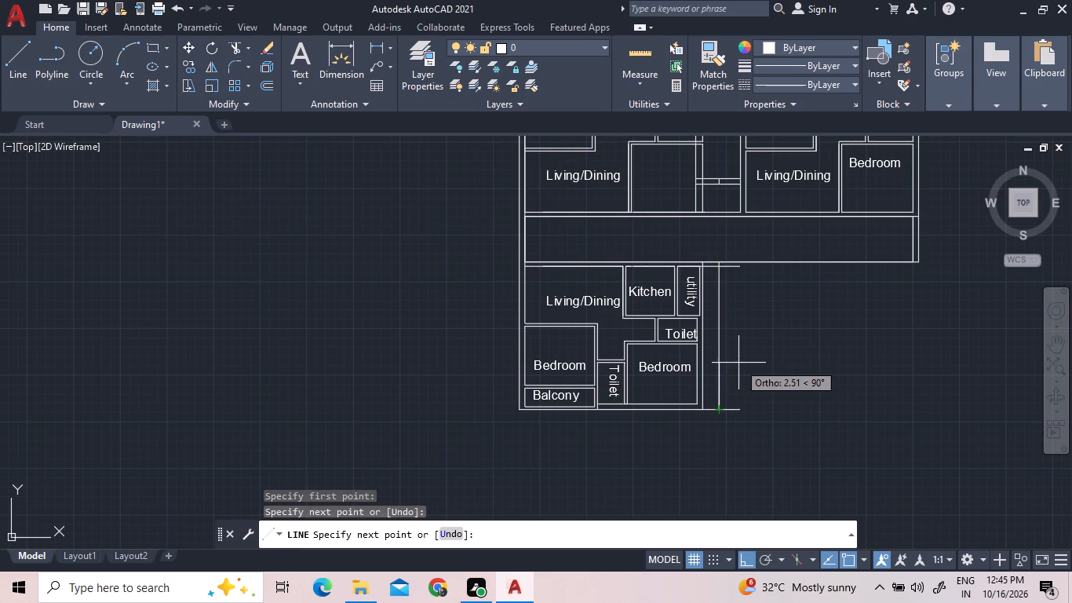
pyautogui.press('Escape')
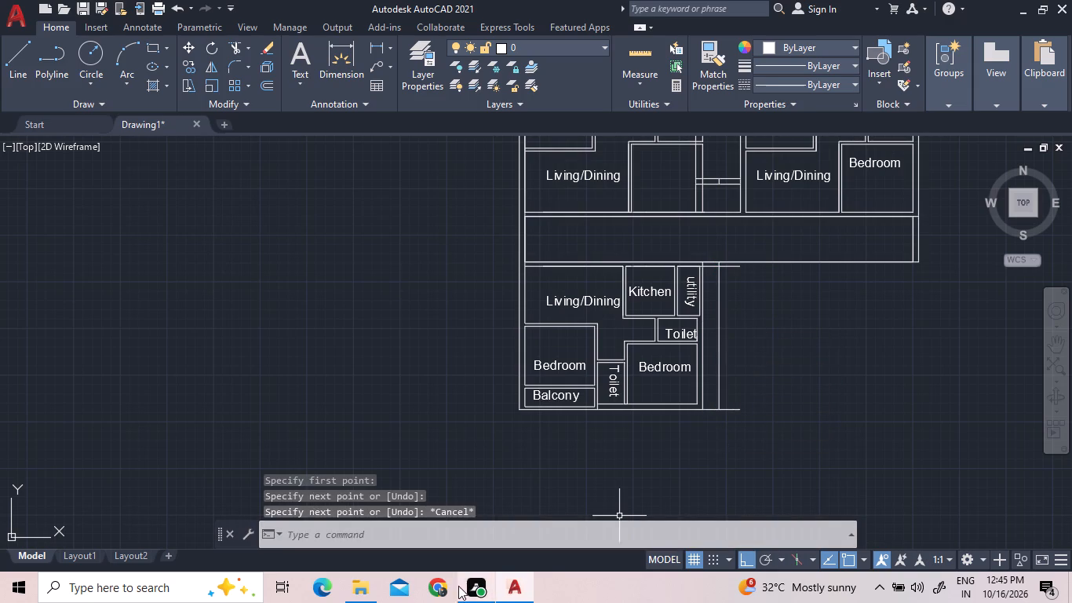
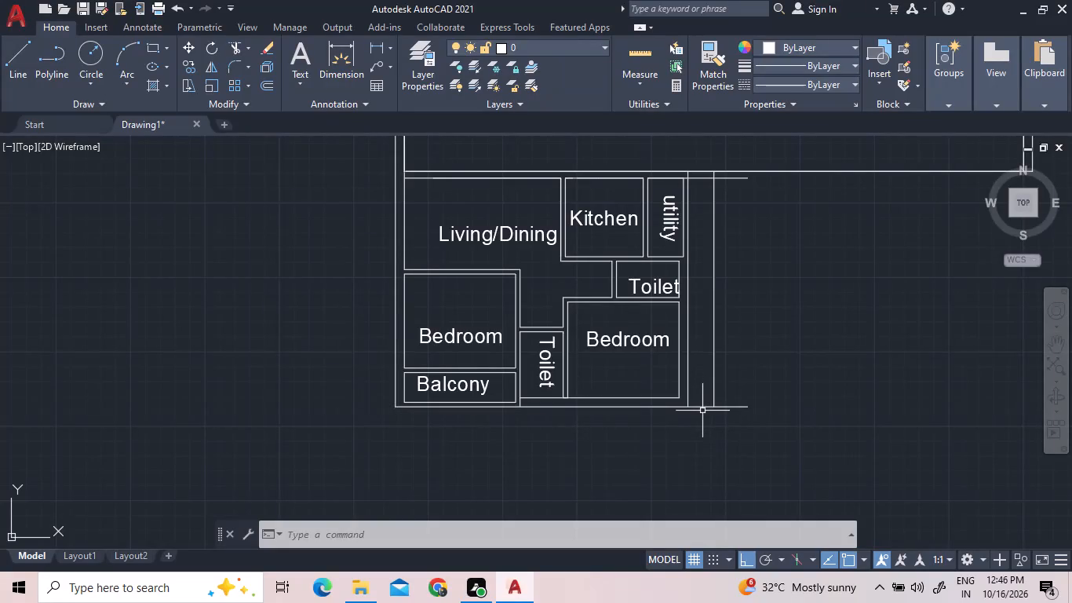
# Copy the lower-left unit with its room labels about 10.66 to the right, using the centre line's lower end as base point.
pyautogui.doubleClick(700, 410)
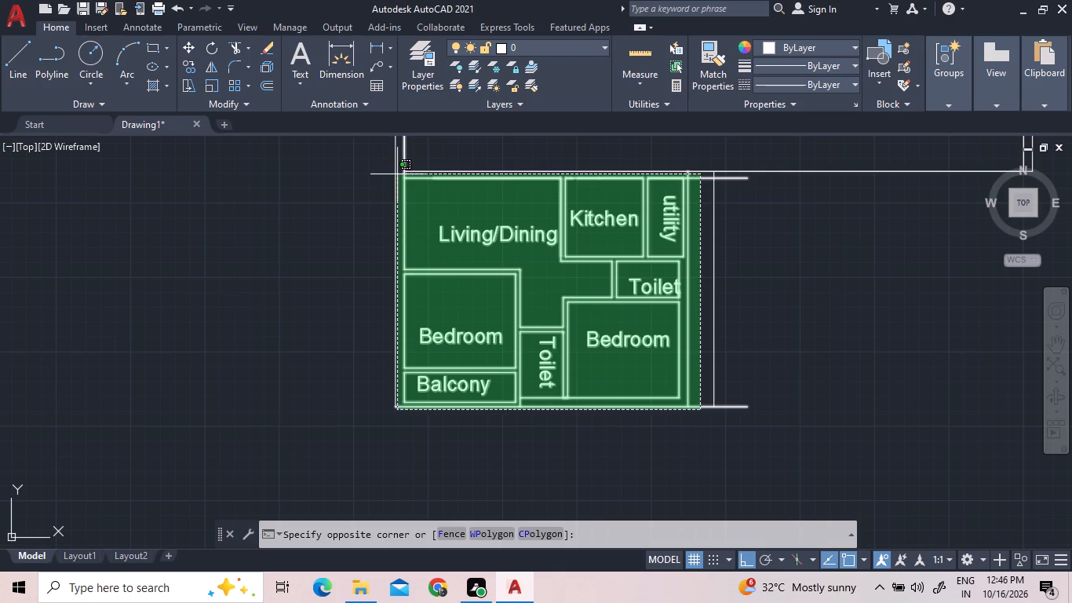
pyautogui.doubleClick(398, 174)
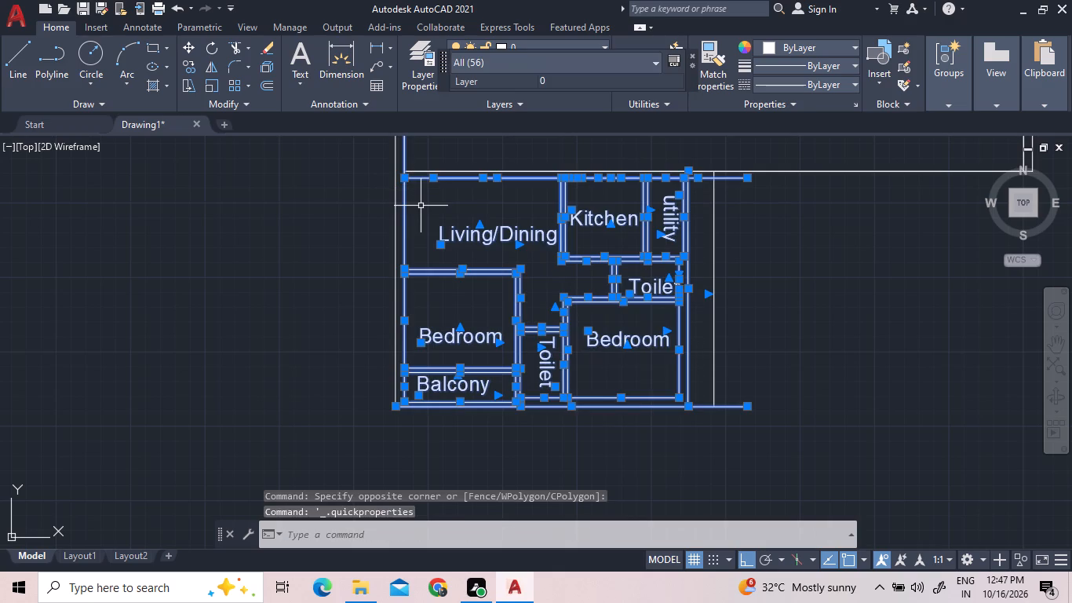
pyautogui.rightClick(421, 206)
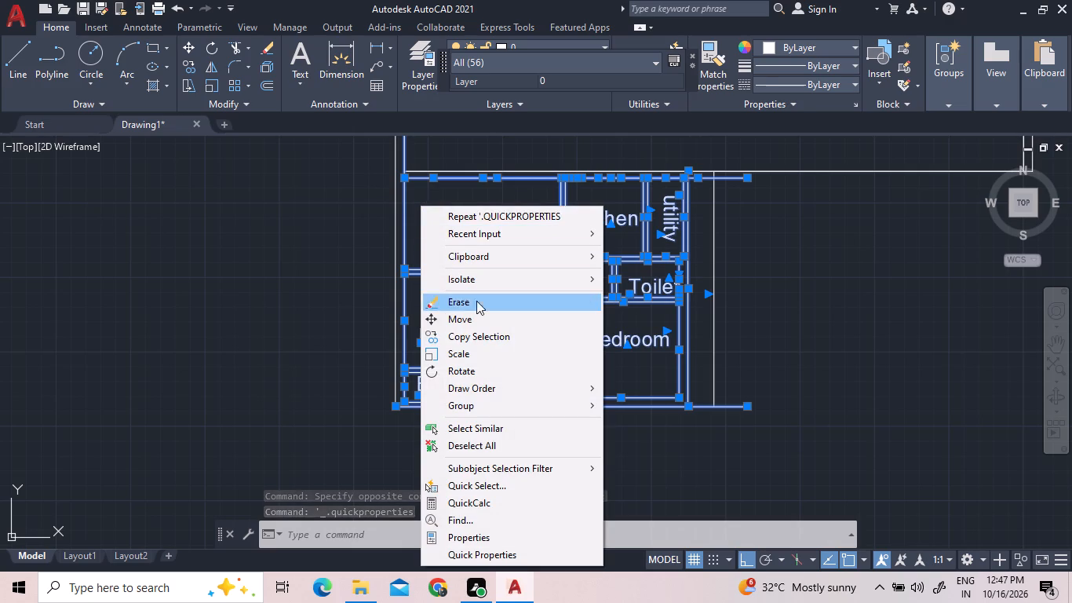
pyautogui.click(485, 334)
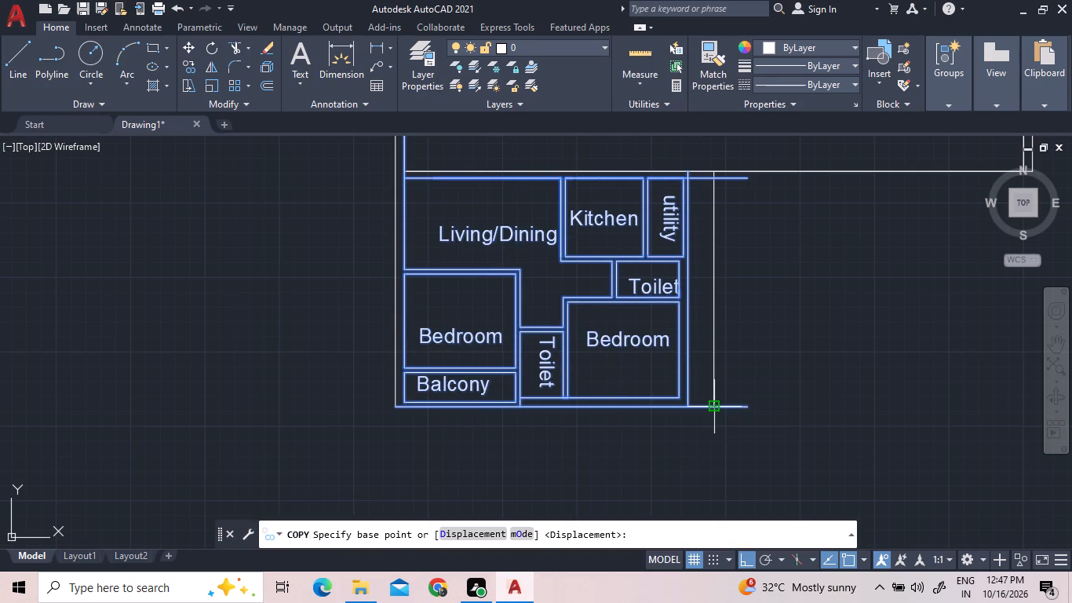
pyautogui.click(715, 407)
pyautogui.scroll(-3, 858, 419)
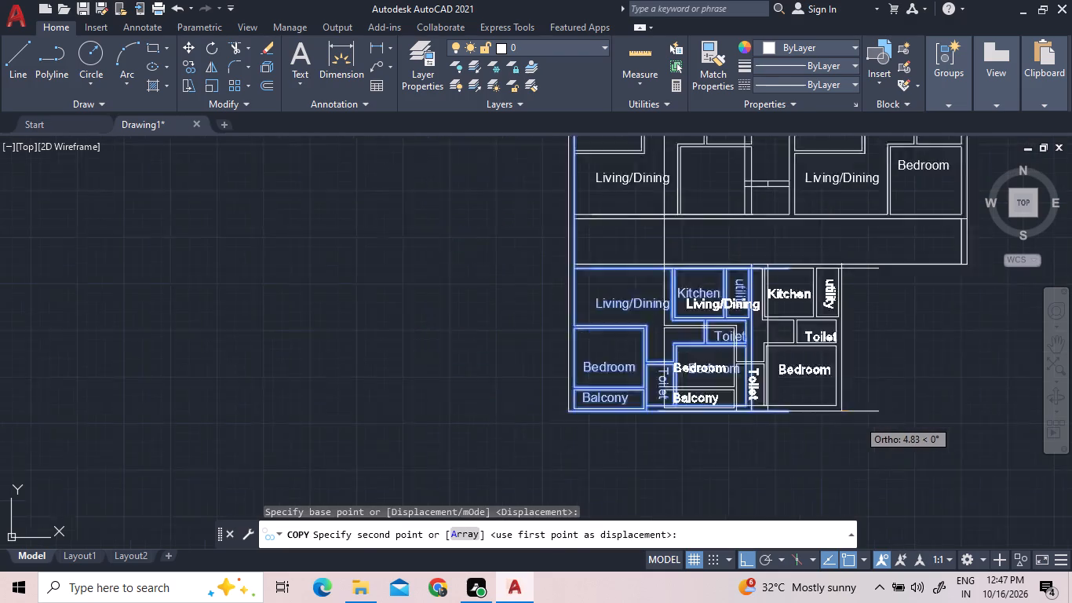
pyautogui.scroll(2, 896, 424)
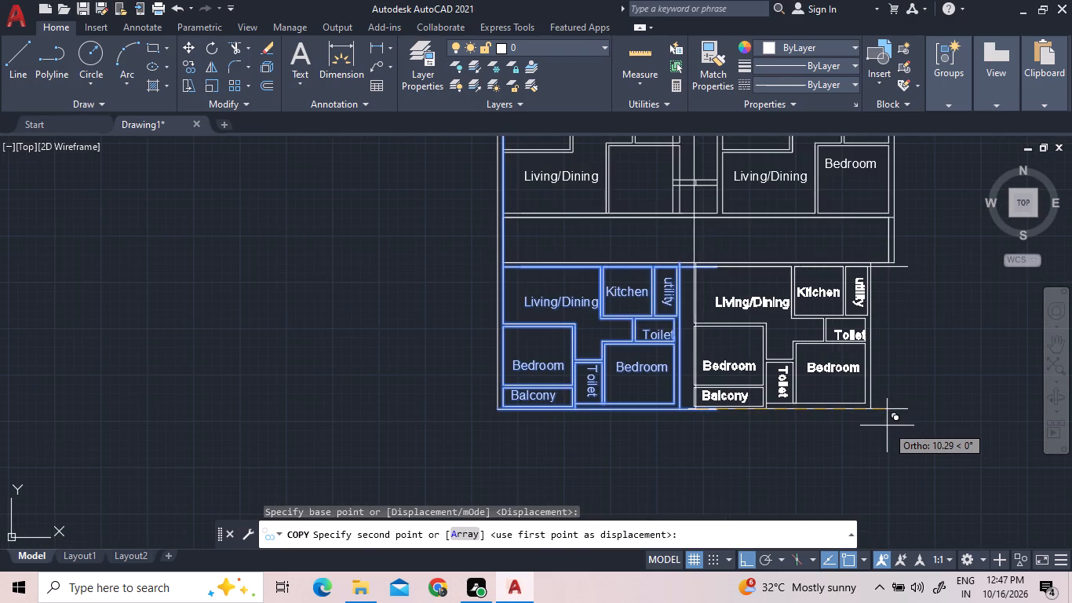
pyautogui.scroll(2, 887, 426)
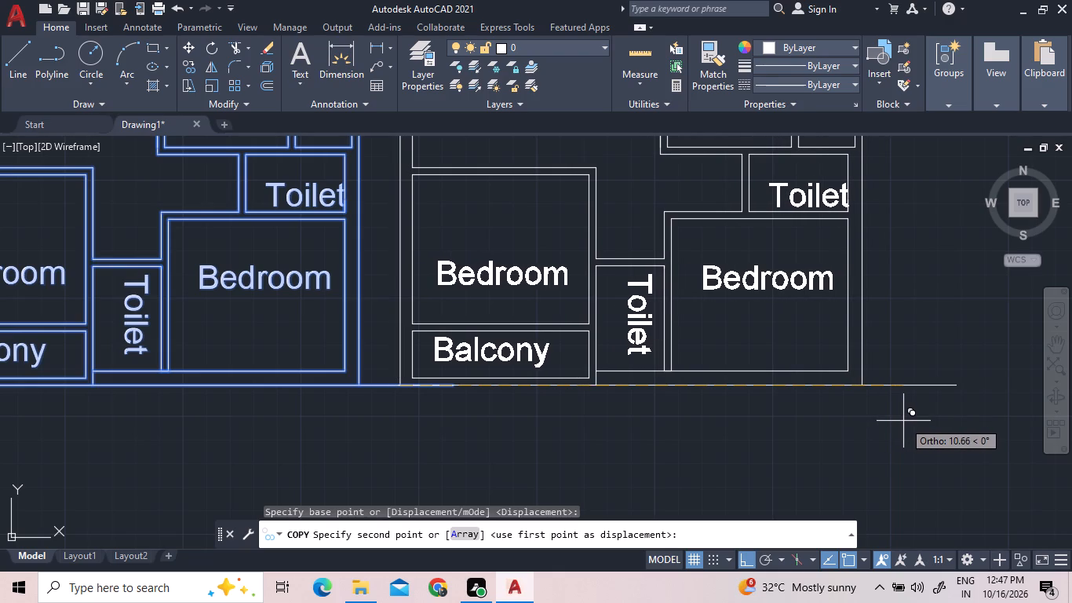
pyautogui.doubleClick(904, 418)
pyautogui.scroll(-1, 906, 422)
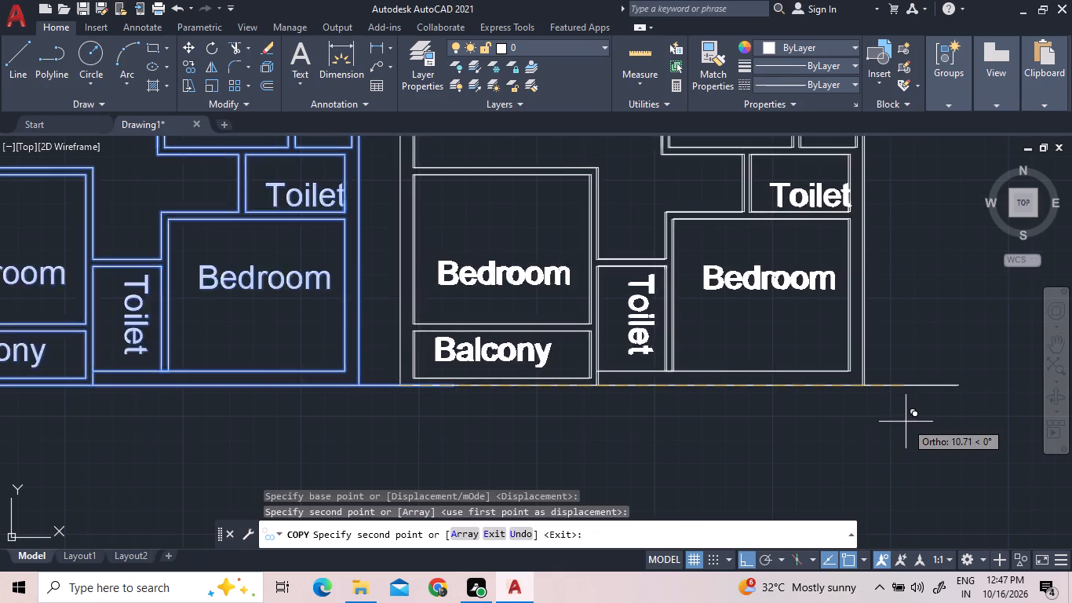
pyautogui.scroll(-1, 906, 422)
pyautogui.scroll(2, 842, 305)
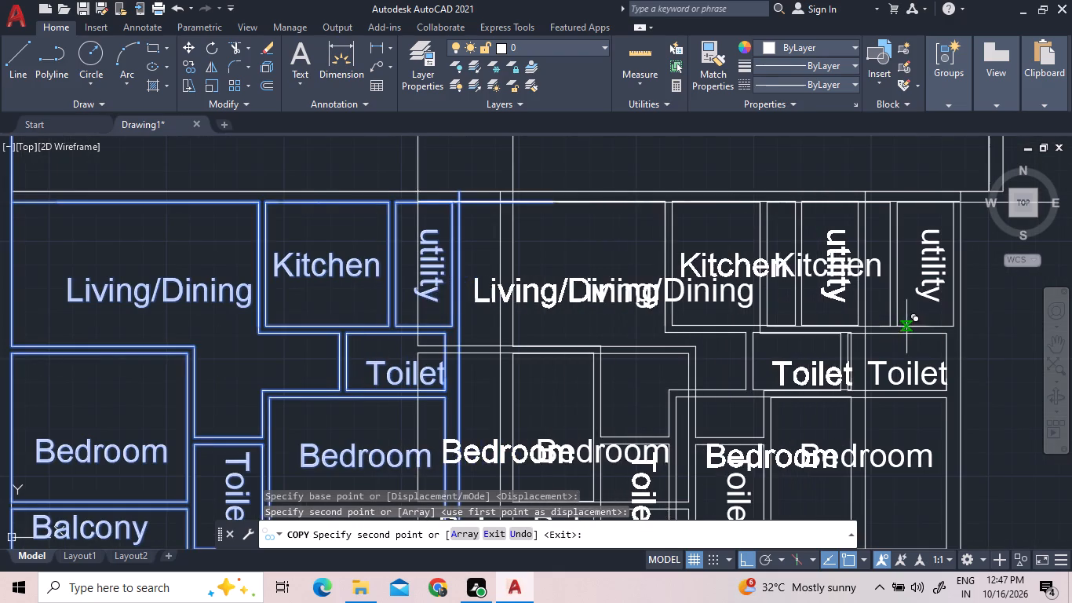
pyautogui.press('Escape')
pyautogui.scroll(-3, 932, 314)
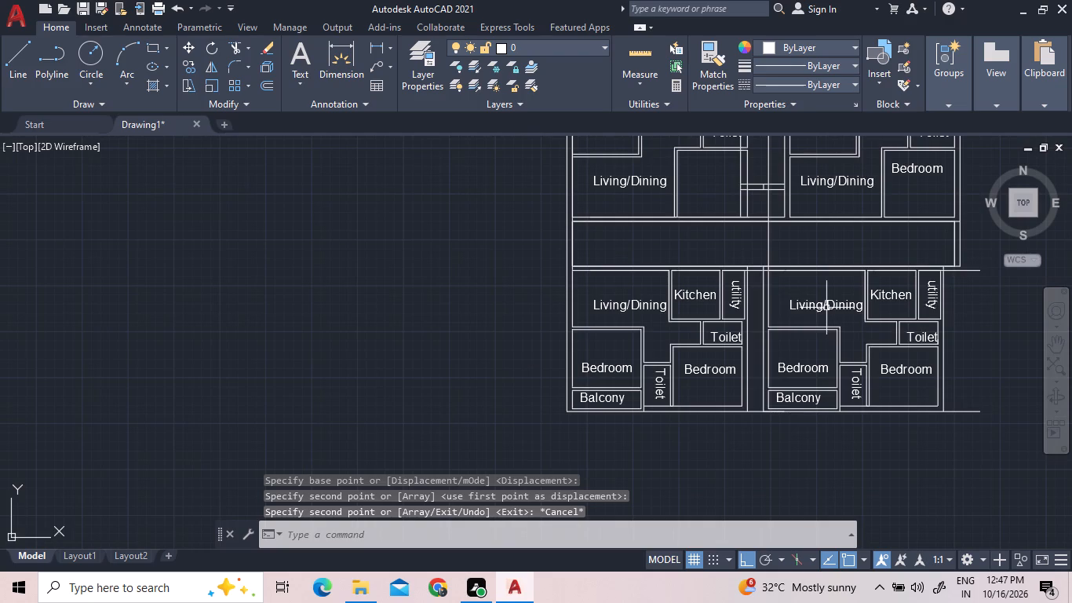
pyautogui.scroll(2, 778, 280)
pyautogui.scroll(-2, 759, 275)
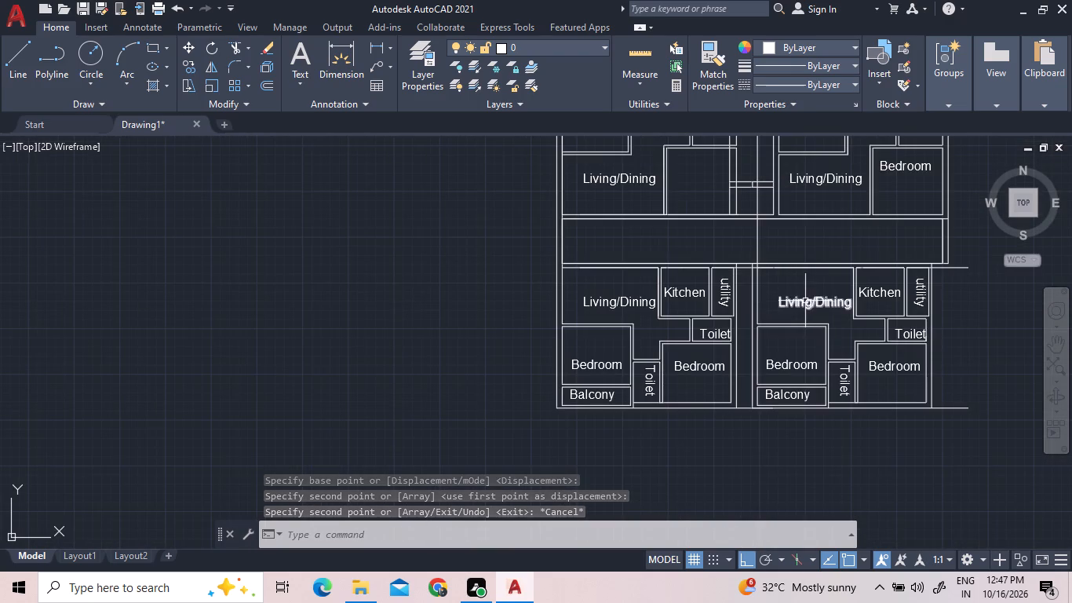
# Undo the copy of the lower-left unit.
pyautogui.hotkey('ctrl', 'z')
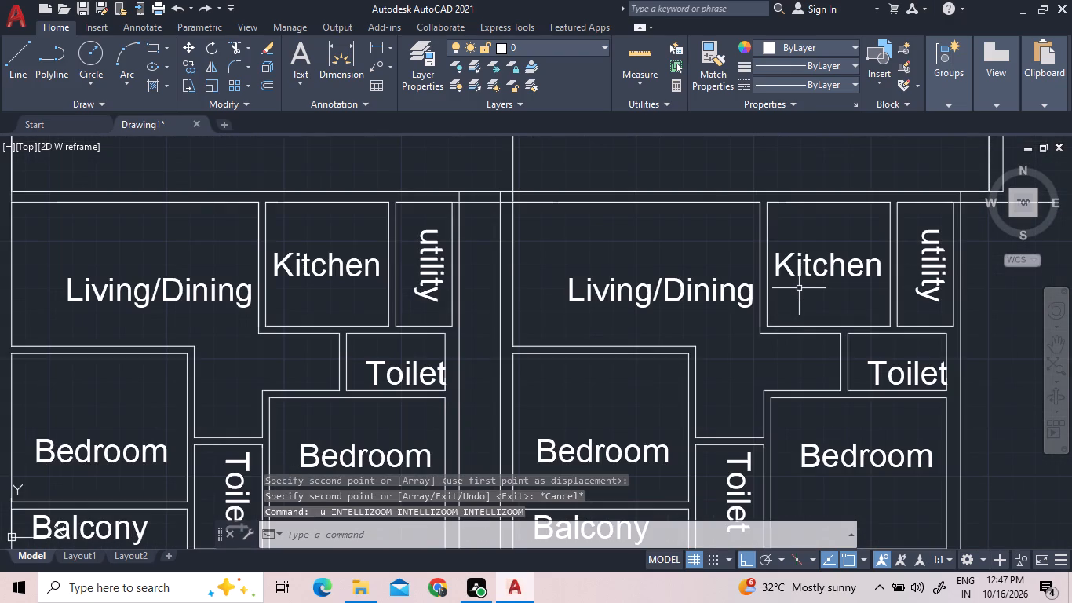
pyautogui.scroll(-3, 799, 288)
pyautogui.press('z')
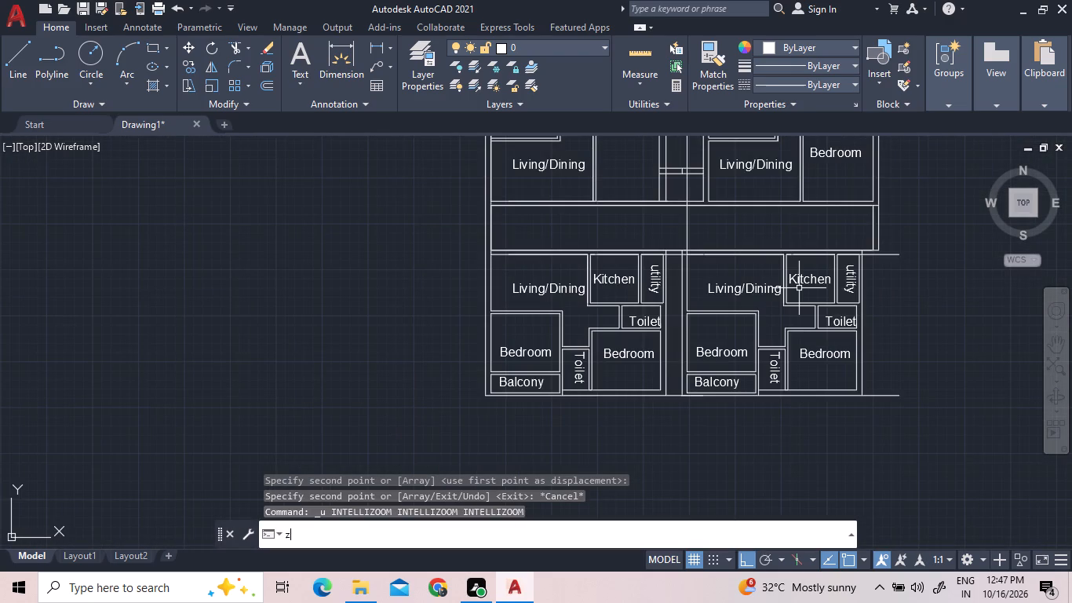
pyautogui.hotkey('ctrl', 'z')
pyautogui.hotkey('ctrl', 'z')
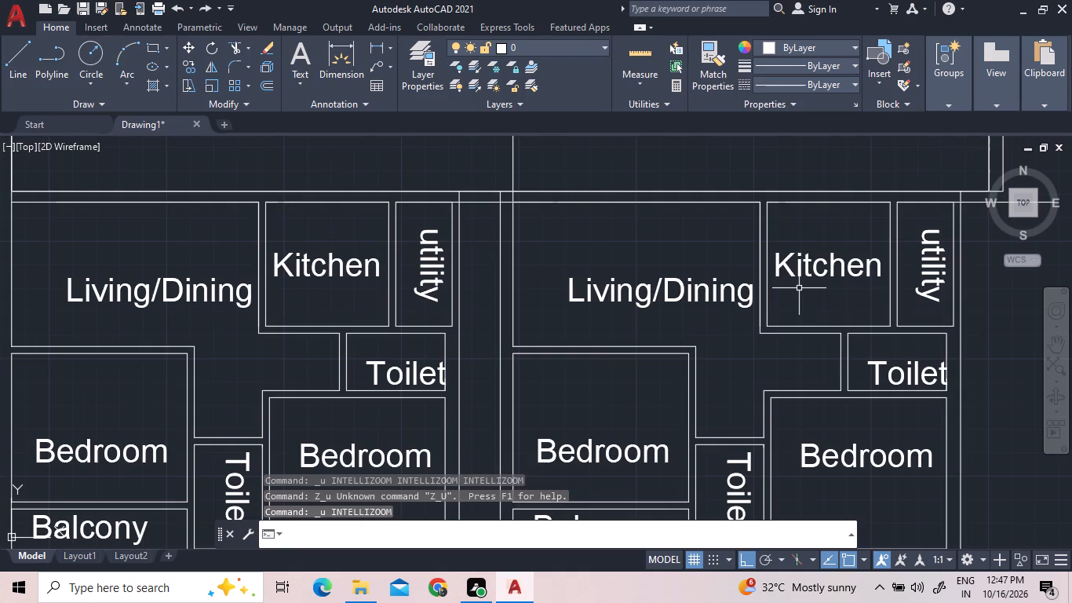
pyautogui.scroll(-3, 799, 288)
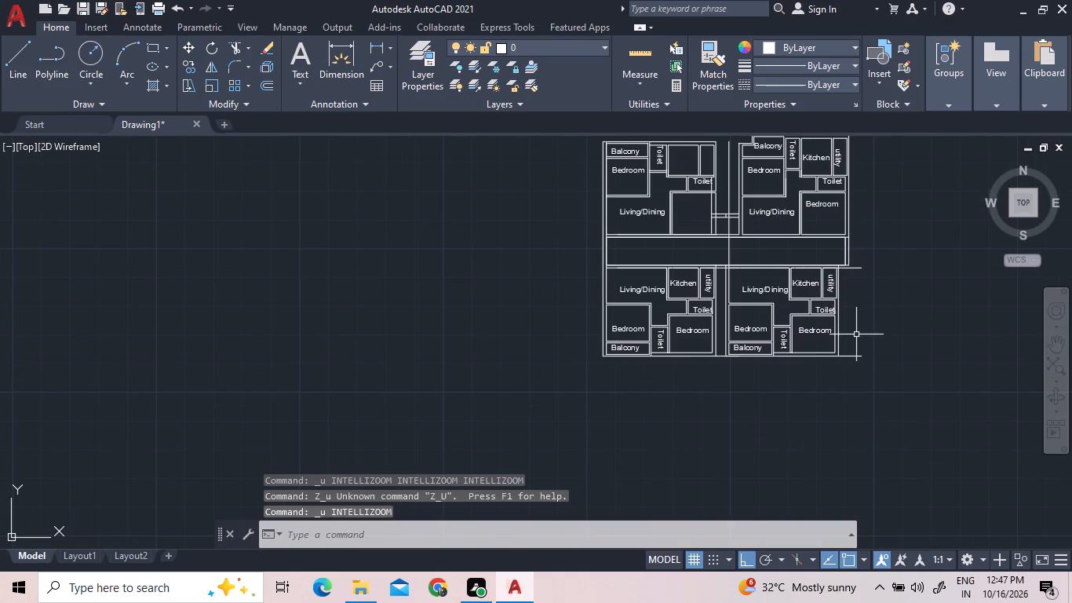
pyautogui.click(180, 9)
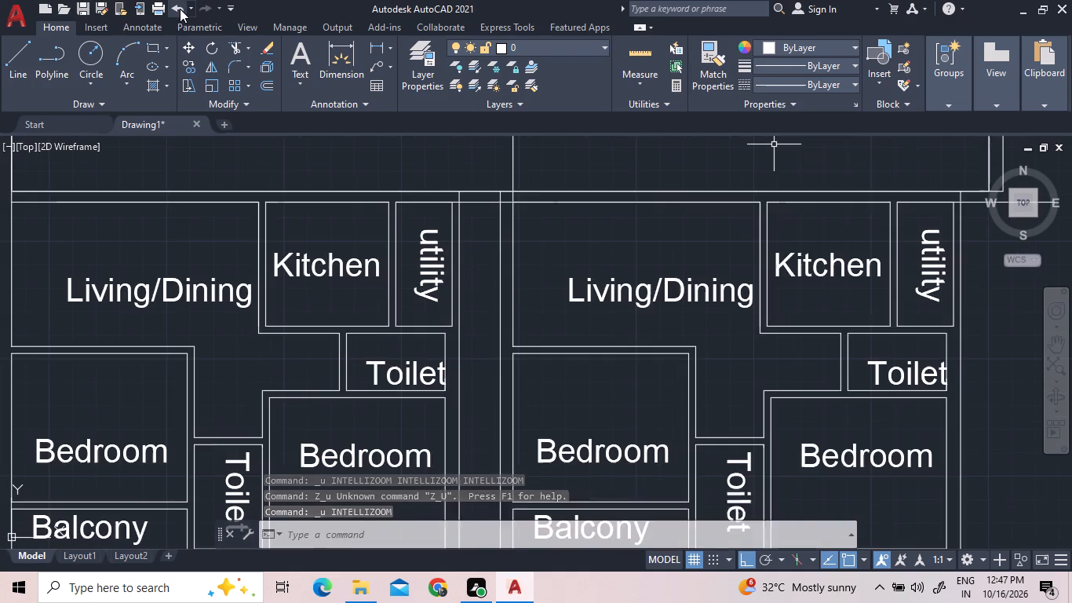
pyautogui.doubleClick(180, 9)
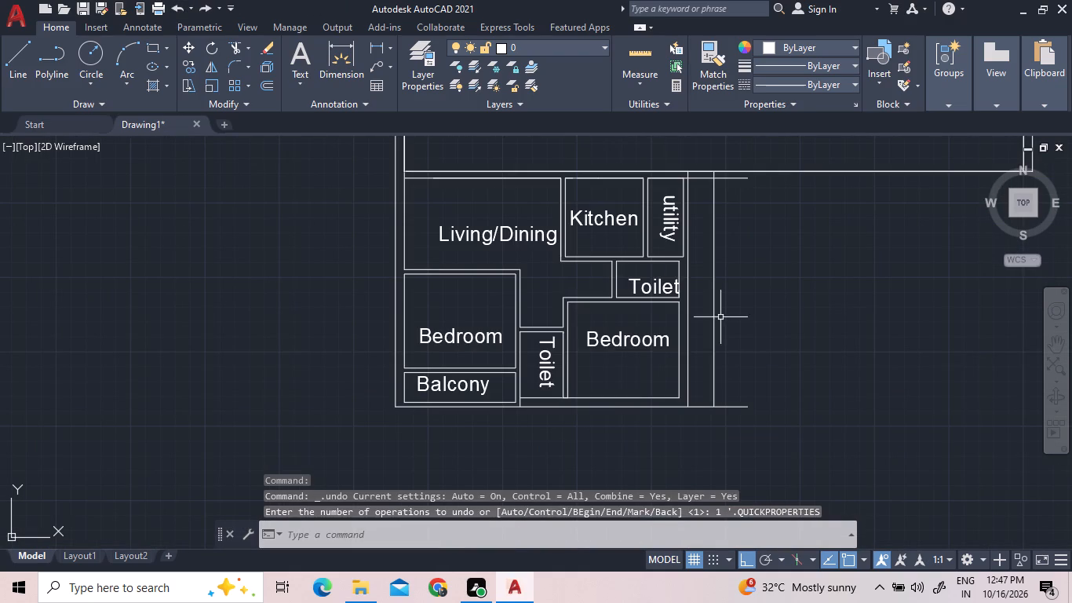
# Delete the vertical centre line drawn down from the corridor to the extended bottom wall line.
pyautogui.doubleClick(716, 270)
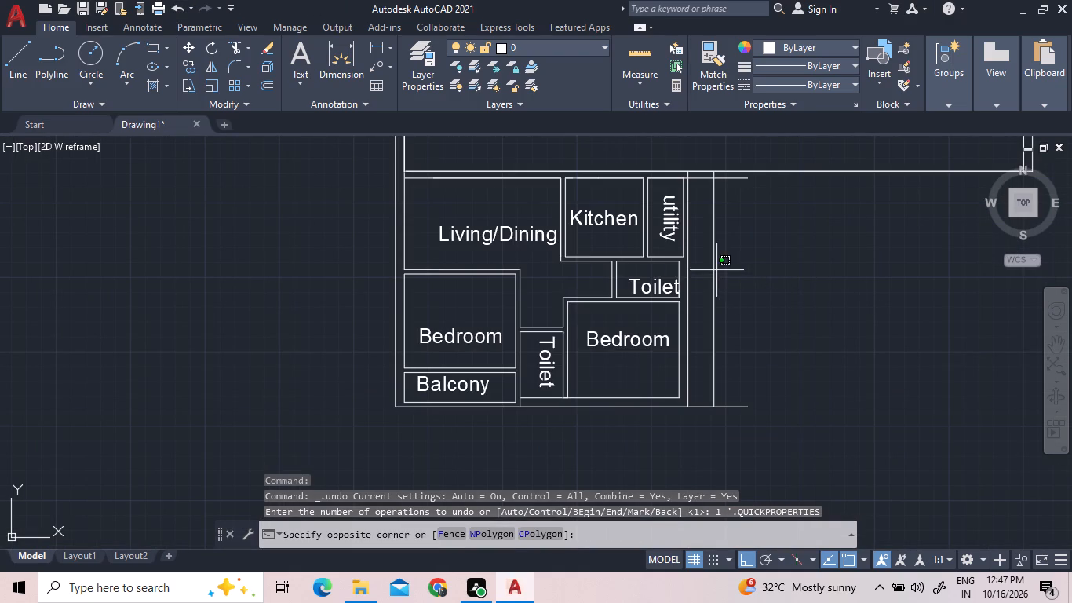
pyautogui.click(706, 253)
pyautogui.press('Delete')
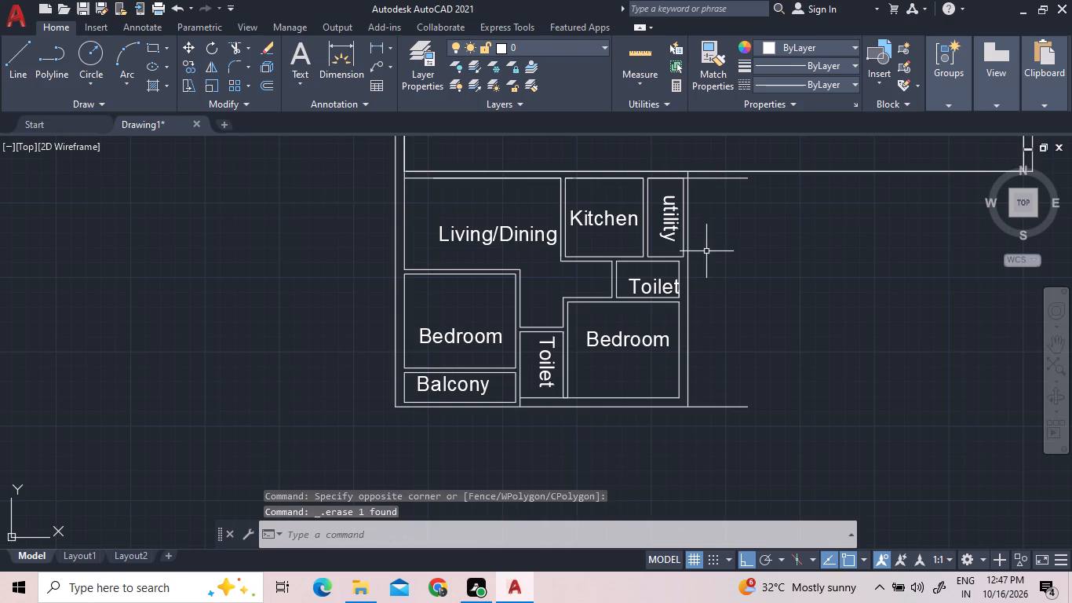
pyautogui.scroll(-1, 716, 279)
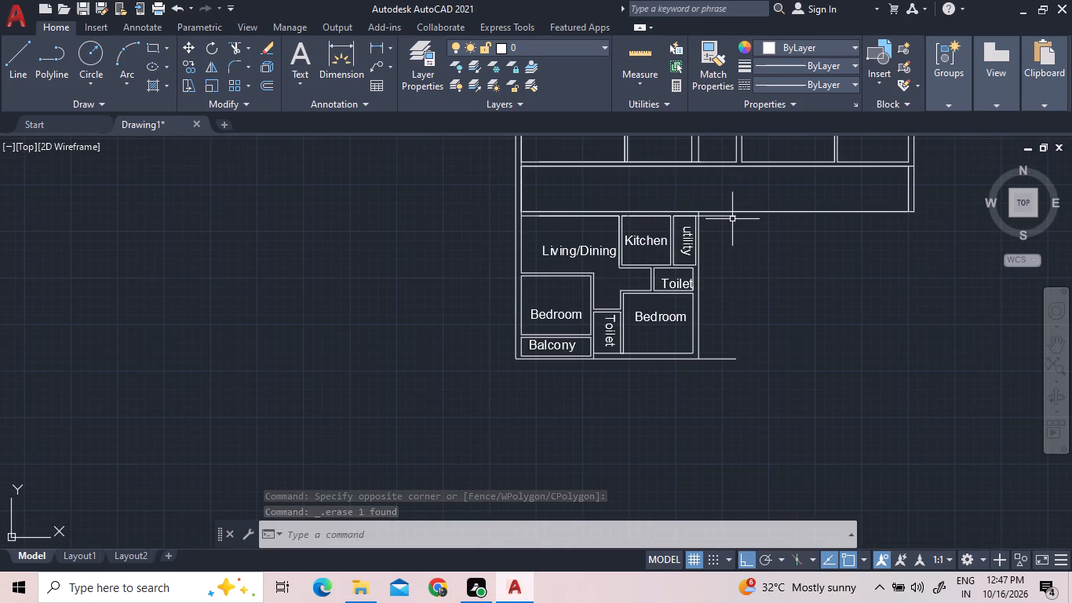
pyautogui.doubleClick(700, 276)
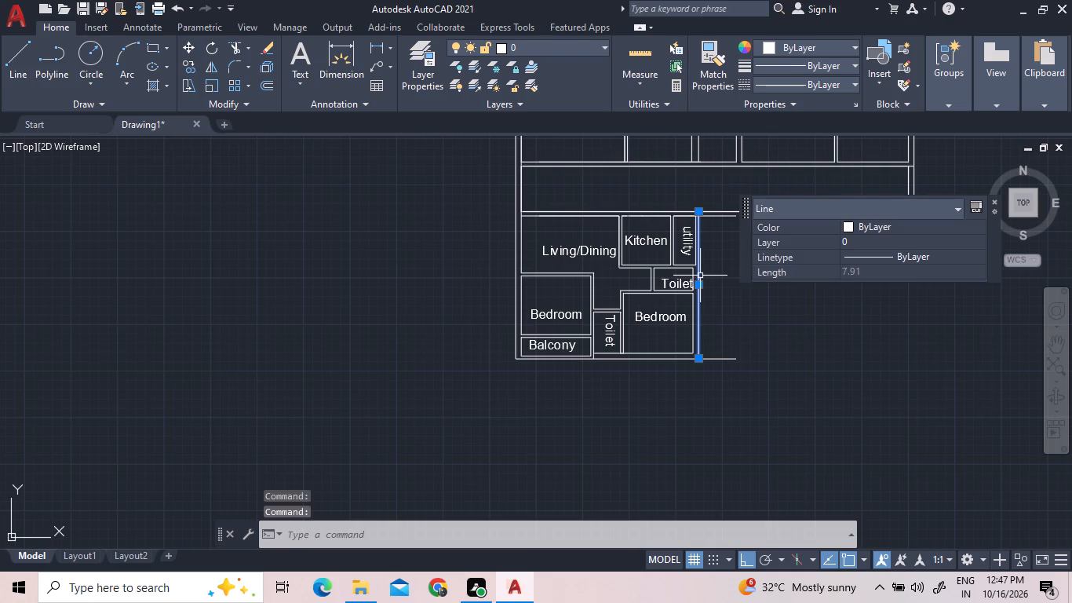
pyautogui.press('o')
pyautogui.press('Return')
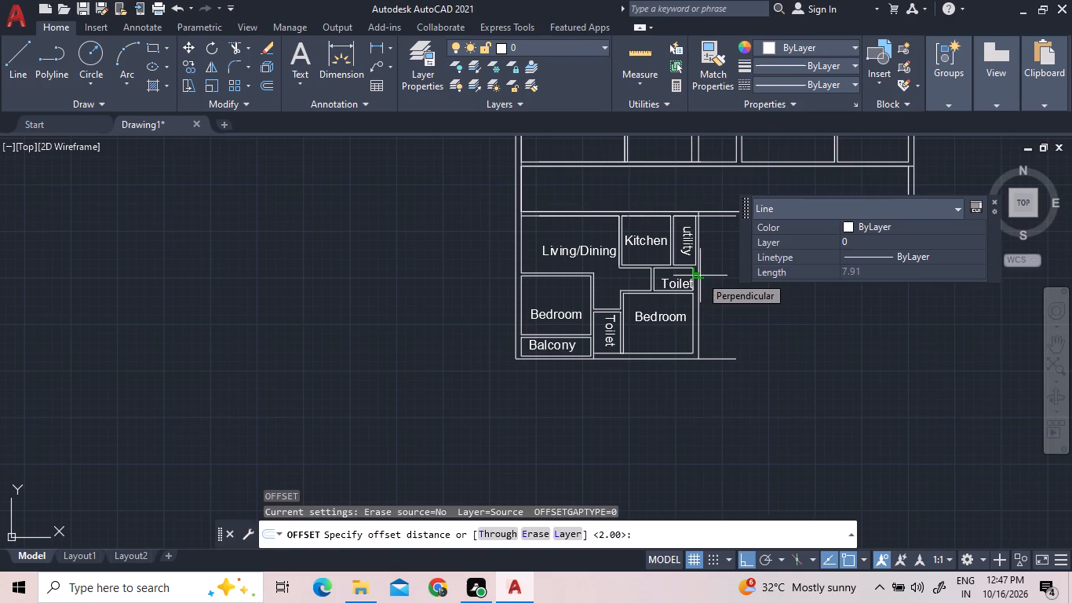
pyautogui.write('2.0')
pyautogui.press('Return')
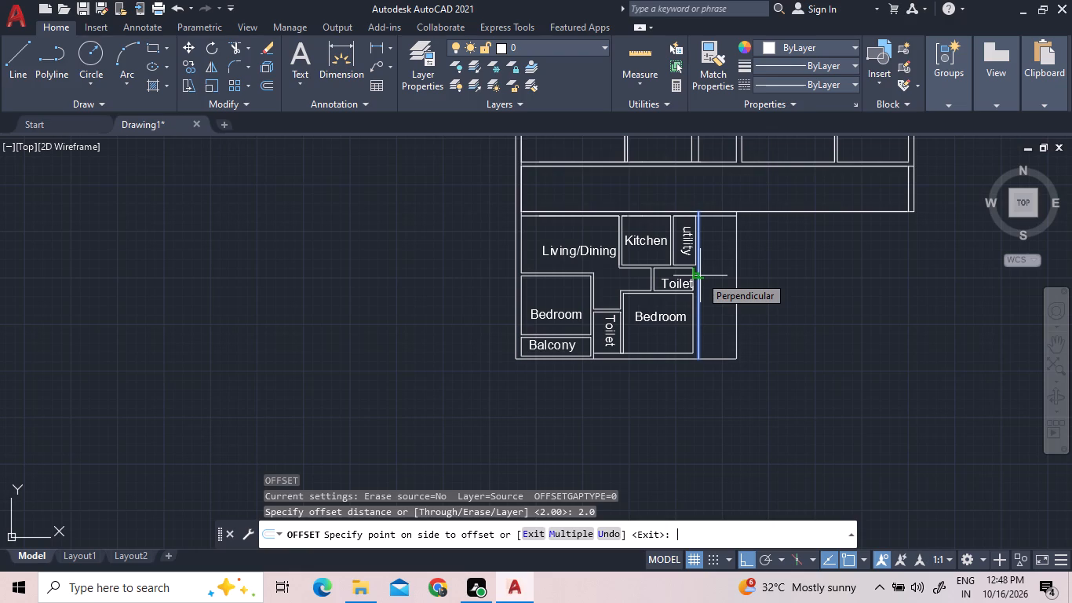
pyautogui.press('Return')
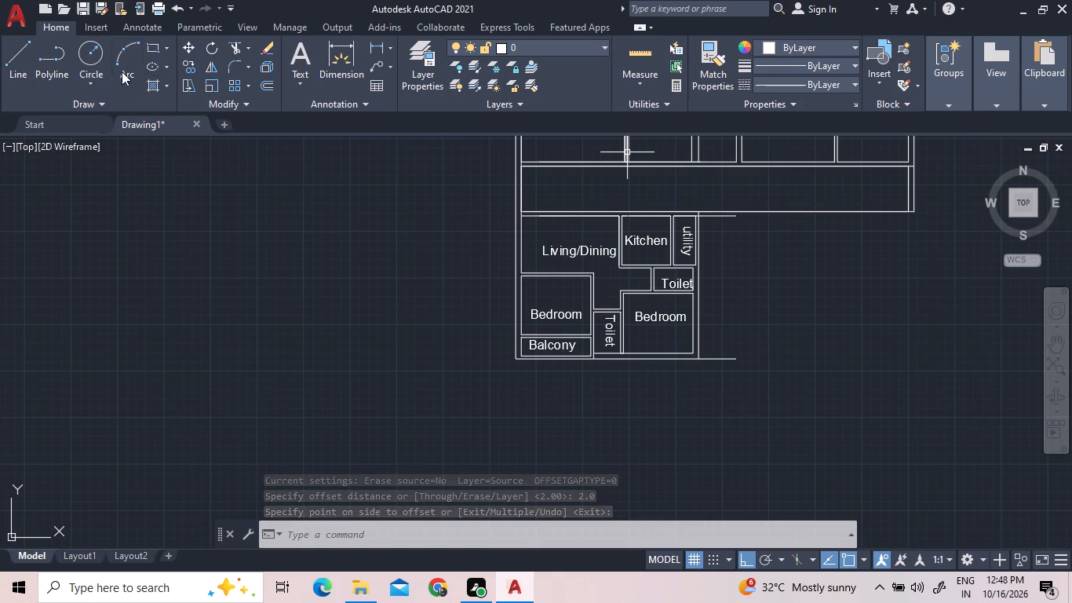
# Offset the lower-left unit's right outer wall line 2.0 to the right, up to the ends of the extended lines.
pyautogui.click(259, 85)
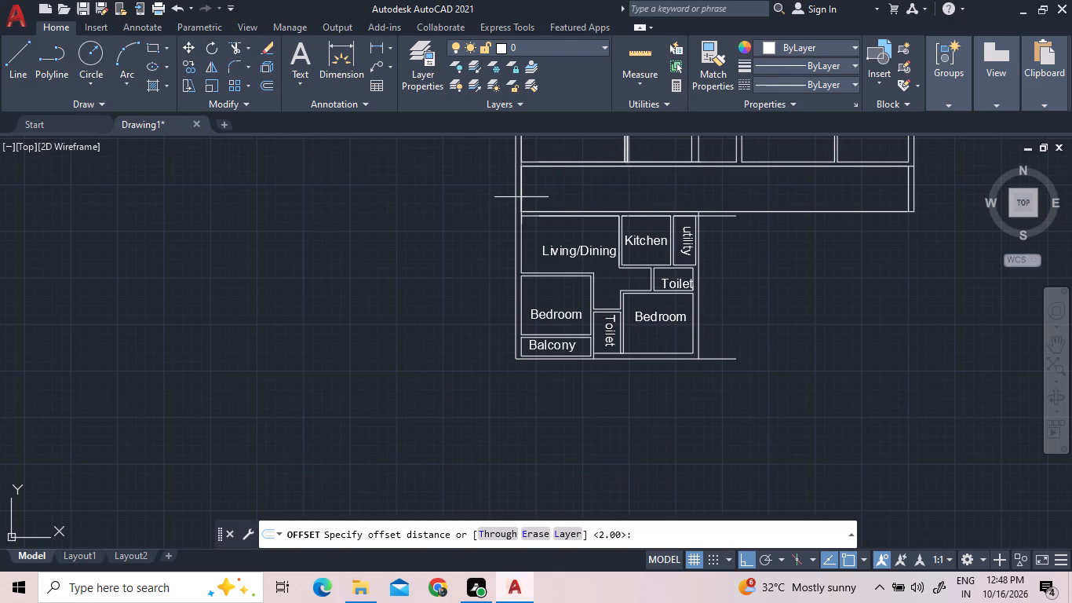
pyautogui.click(697, 290)
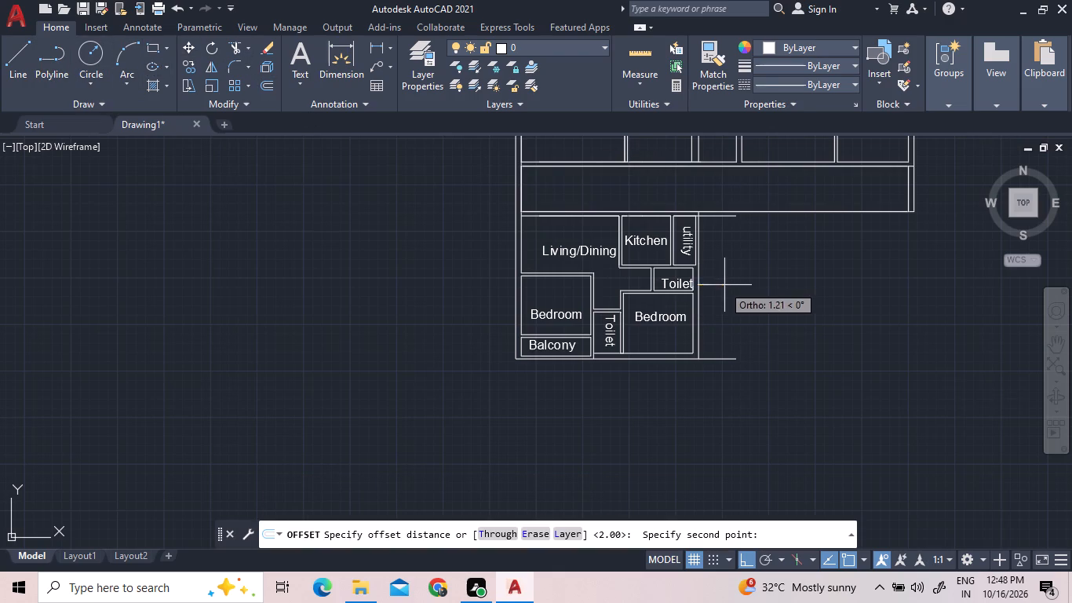
pyautogui.write('2.0')
pyautogui.press('Return')
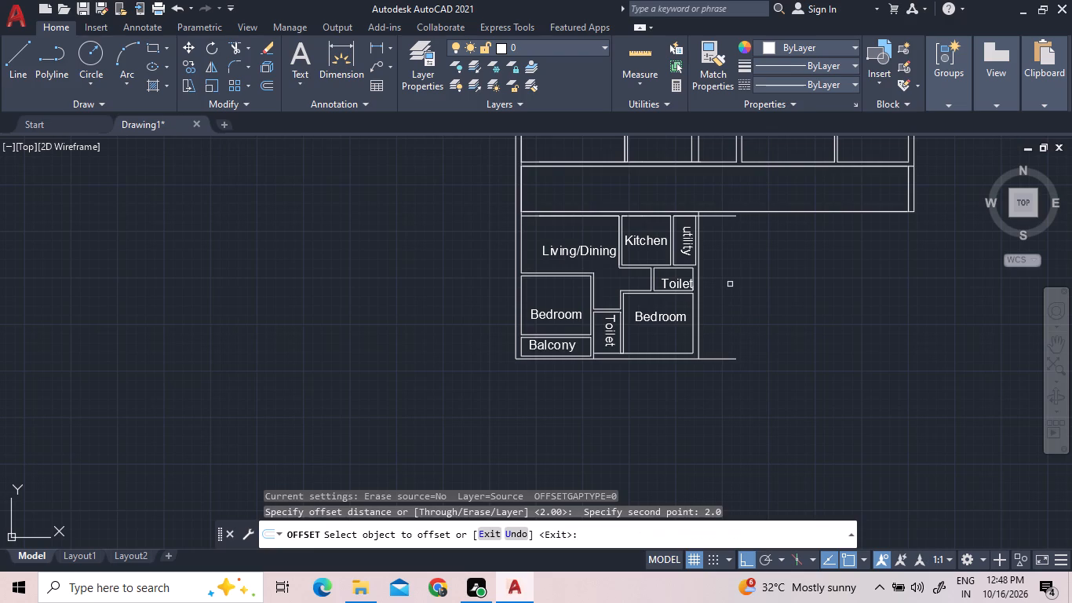
pyautogui.doubleClick(698, 278)
pyautogui.click(770, 277)
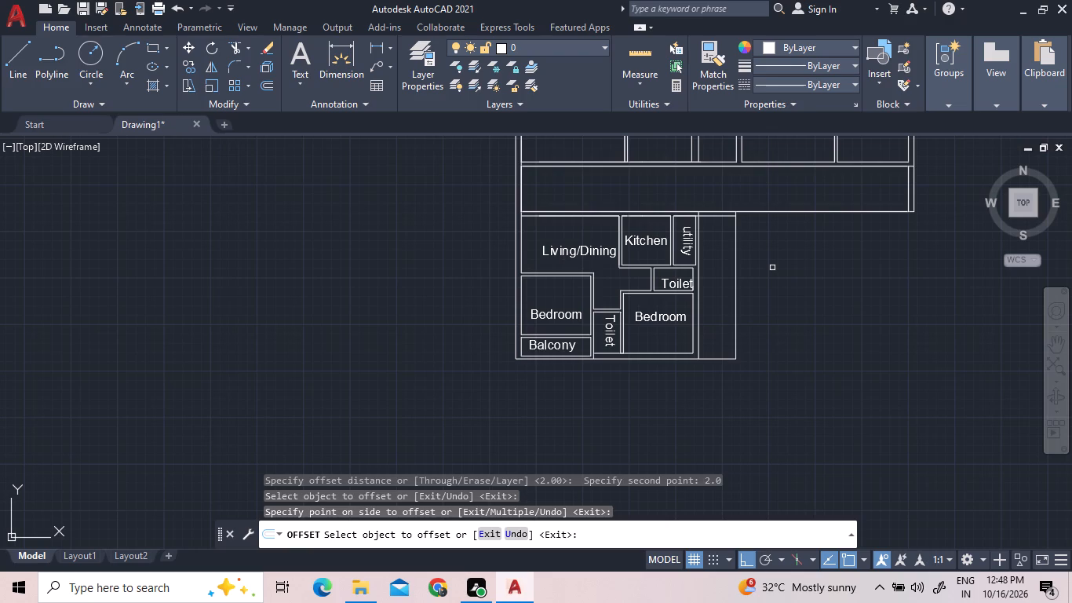
pyautogui.rightClick(772, 268)
pyautogui.click(777, 279)
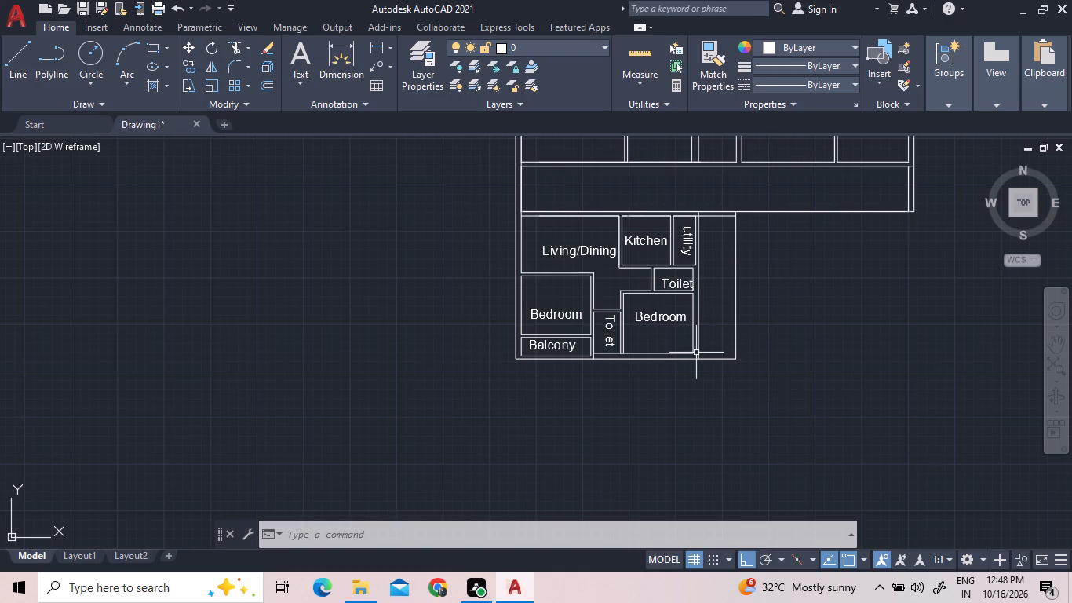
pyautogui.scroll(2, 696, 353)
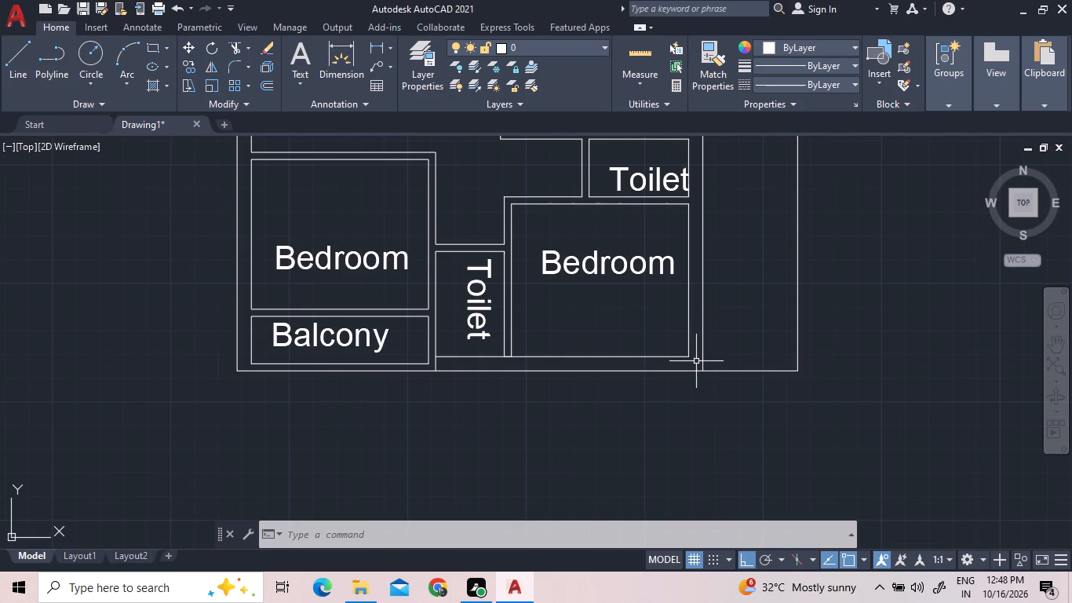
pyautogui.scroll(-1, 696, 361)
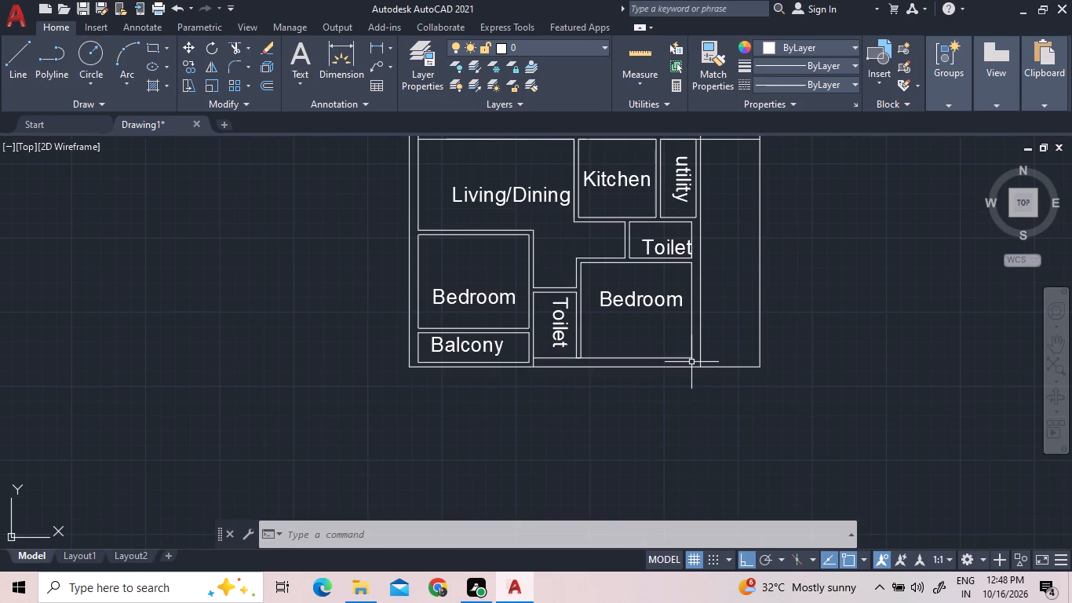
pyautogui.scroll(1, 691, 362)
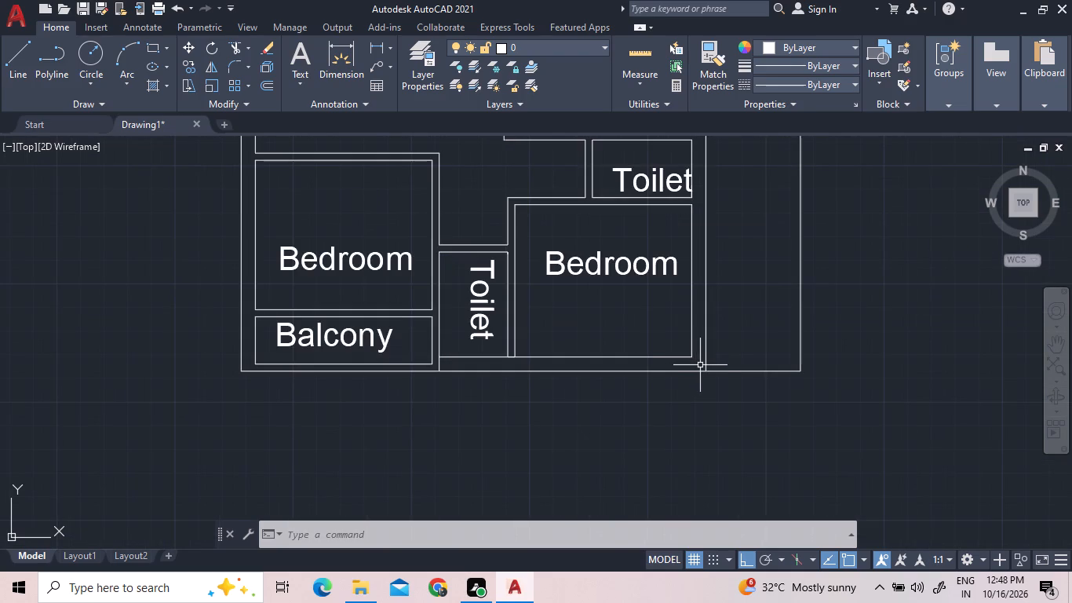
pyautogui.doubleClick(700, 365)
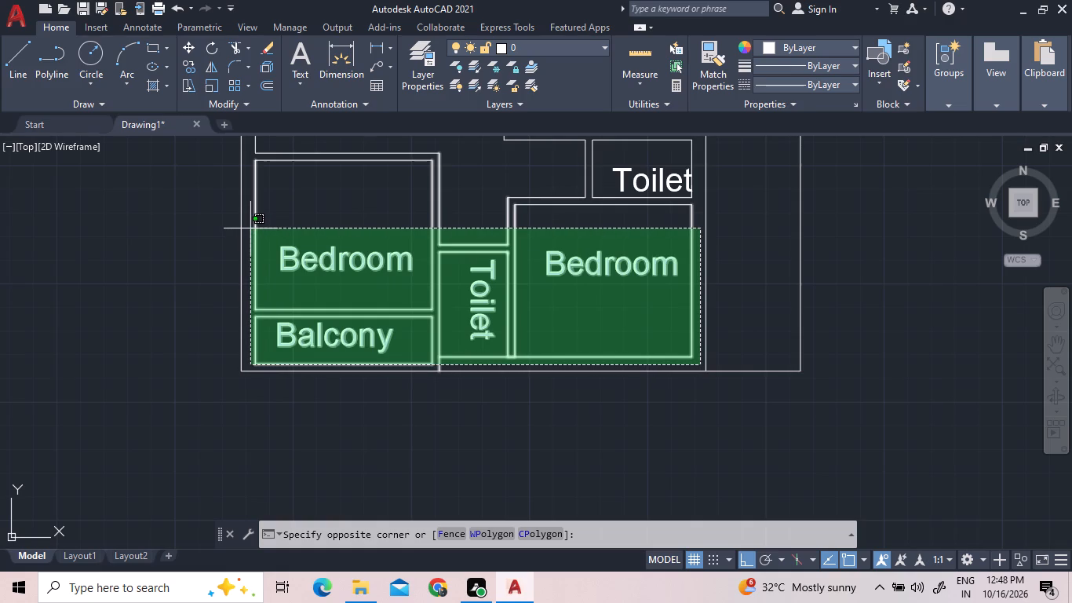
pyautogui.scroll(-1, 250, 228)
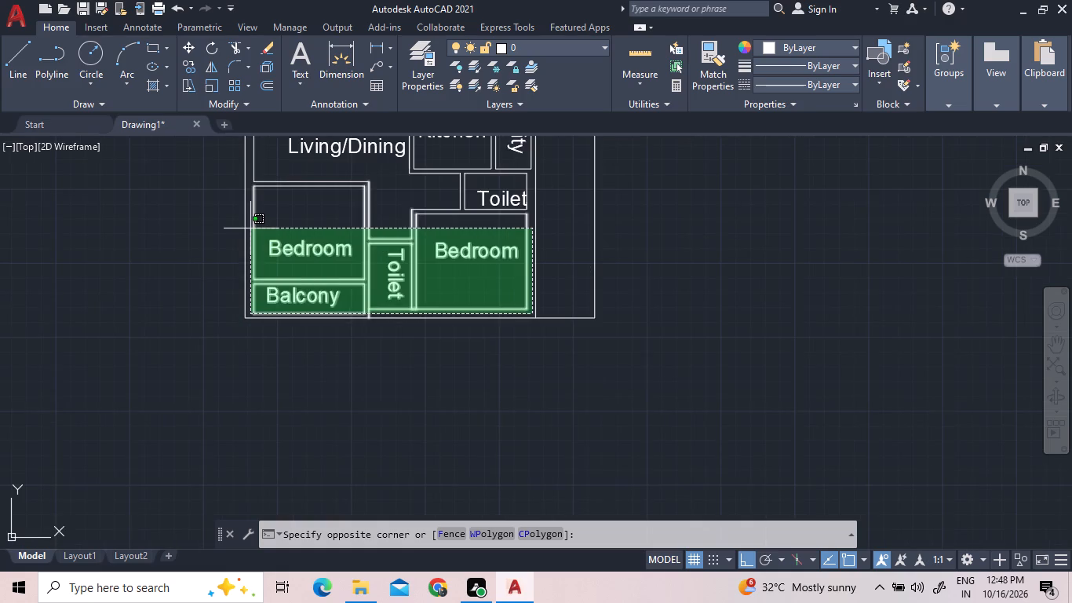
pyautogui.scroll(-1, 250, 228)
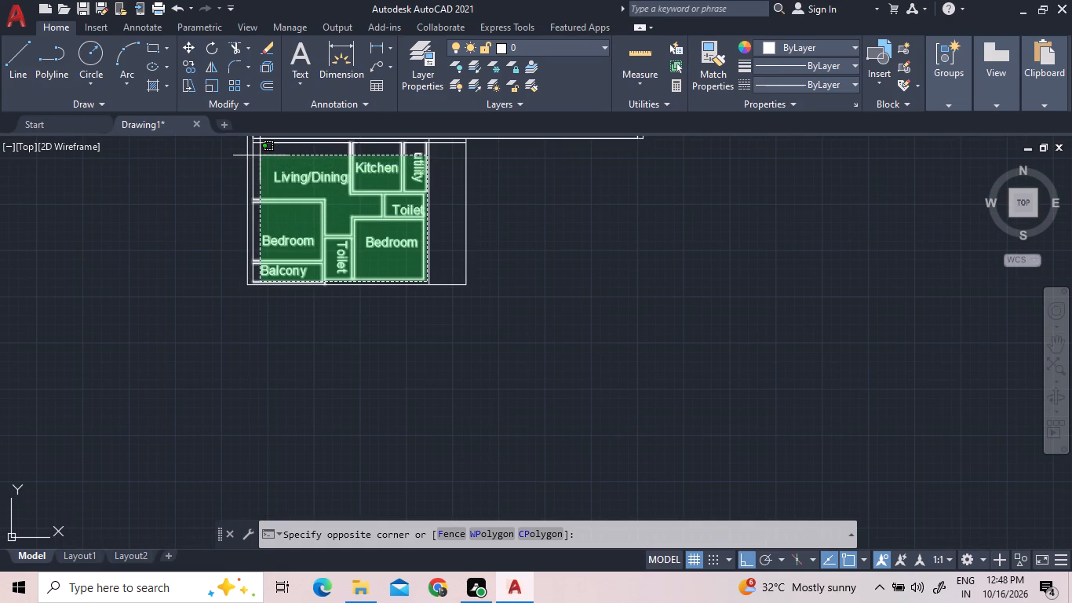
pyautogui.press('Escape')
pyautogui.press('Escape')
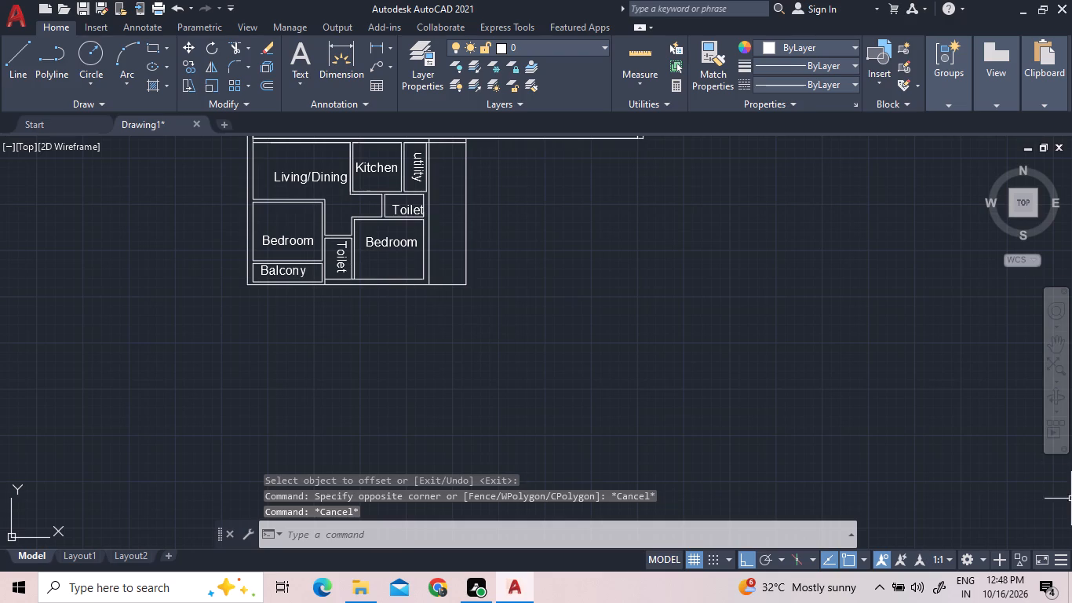
# Quick-measure the strip between the lower-left unit's right outer wall and the new offset line.
pyautogui.scroll(-1, 549, 232)
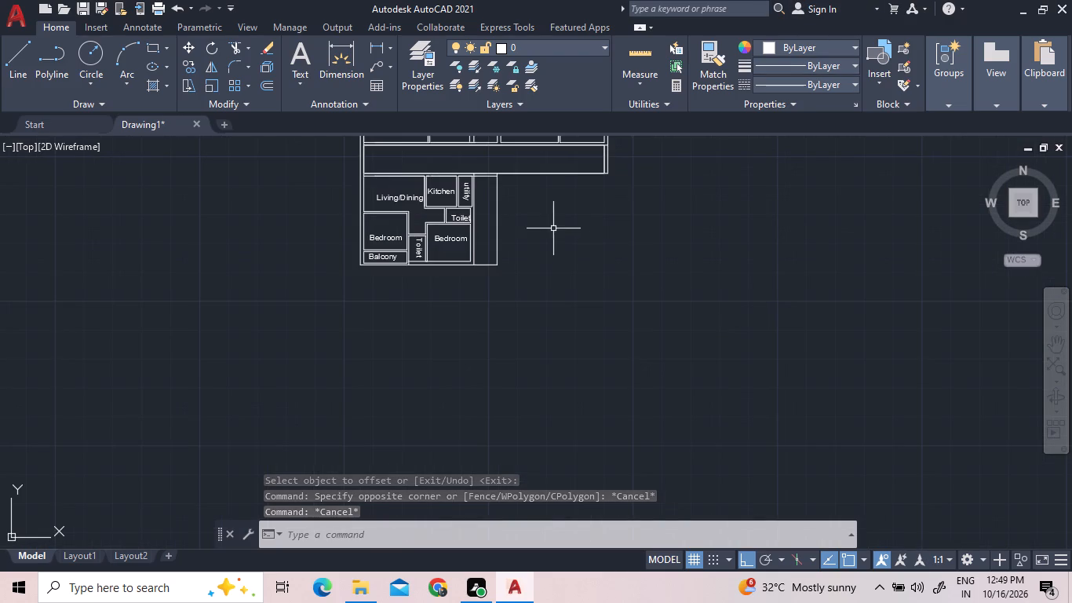
pyautogui.scroll(1, 582, 155)
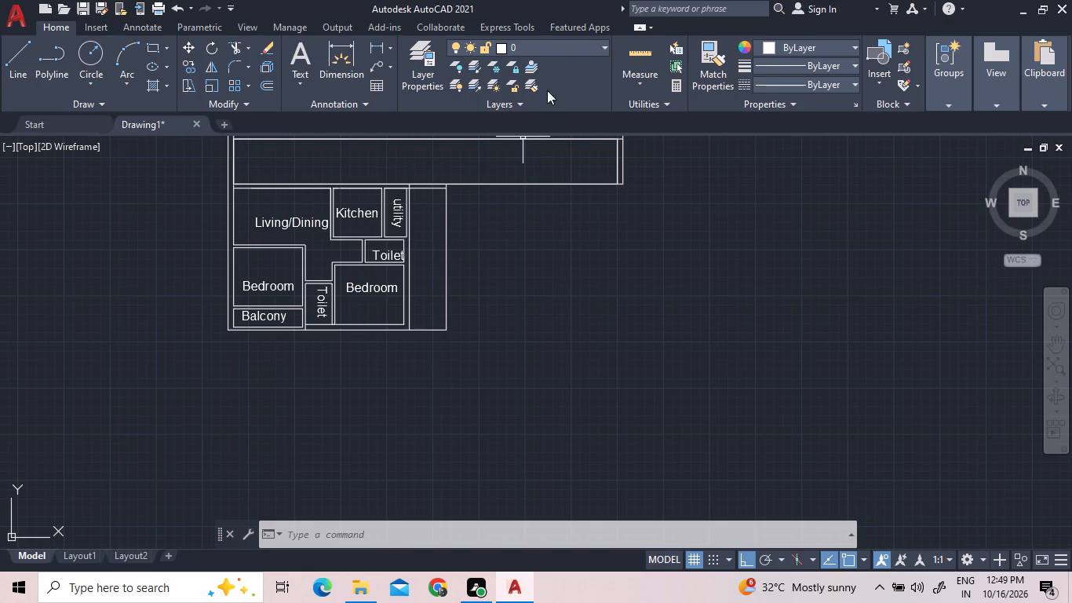
pyautogui.click(640, 60)
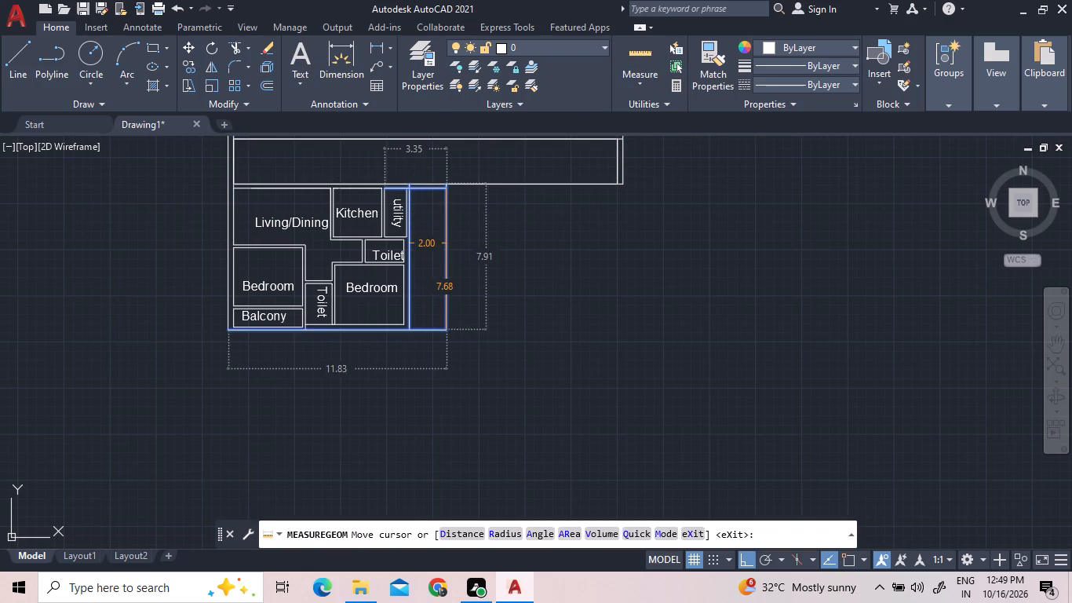
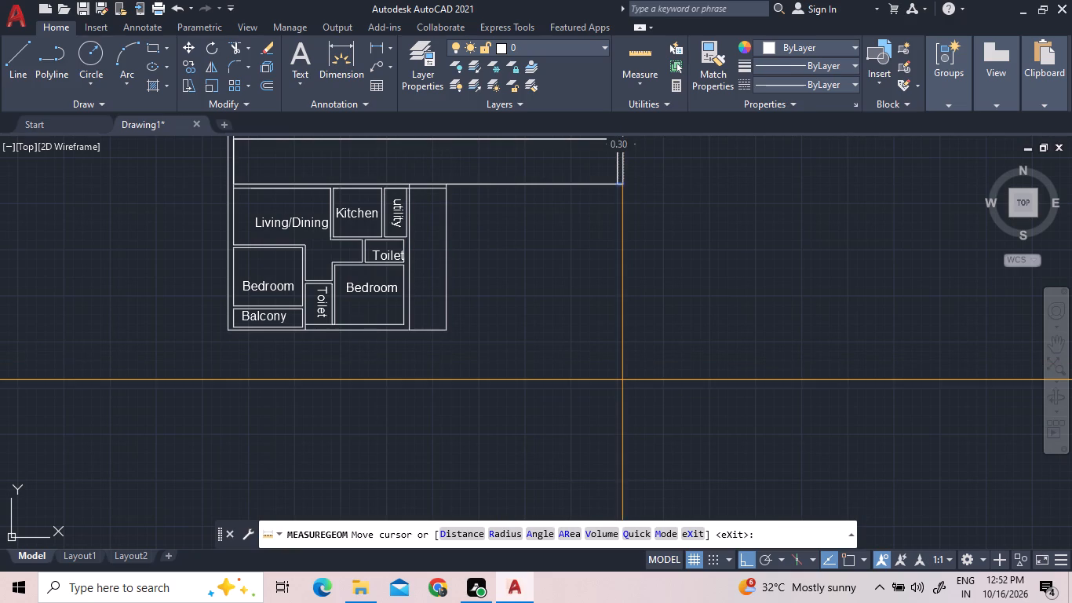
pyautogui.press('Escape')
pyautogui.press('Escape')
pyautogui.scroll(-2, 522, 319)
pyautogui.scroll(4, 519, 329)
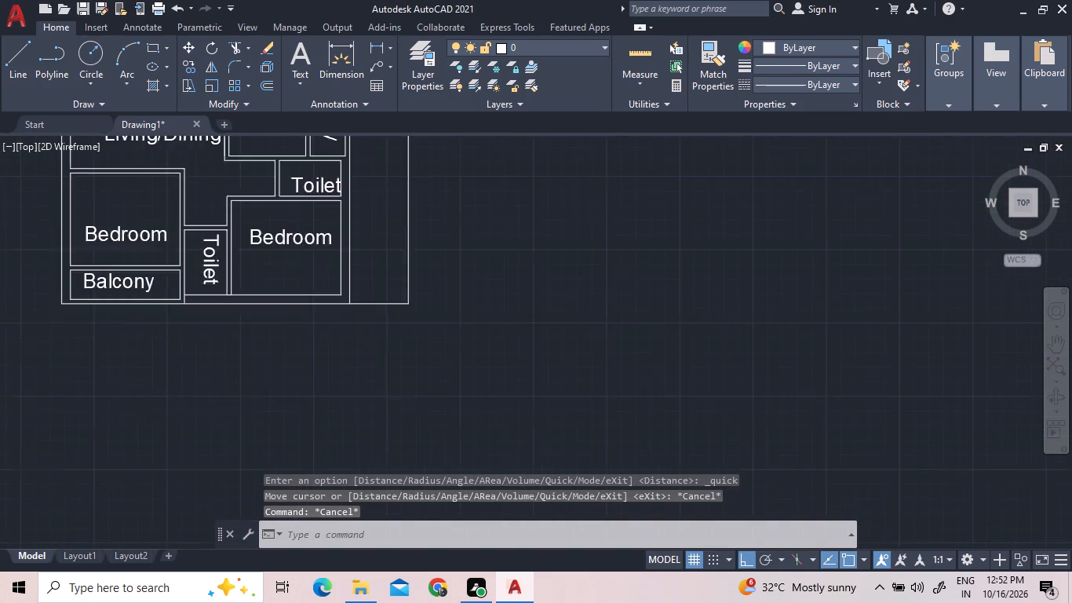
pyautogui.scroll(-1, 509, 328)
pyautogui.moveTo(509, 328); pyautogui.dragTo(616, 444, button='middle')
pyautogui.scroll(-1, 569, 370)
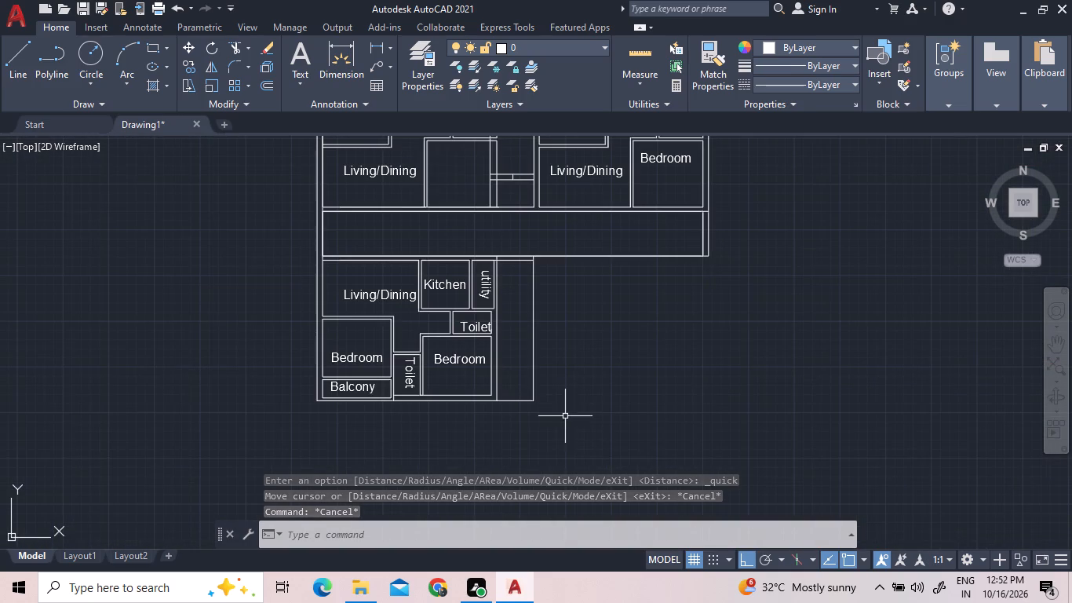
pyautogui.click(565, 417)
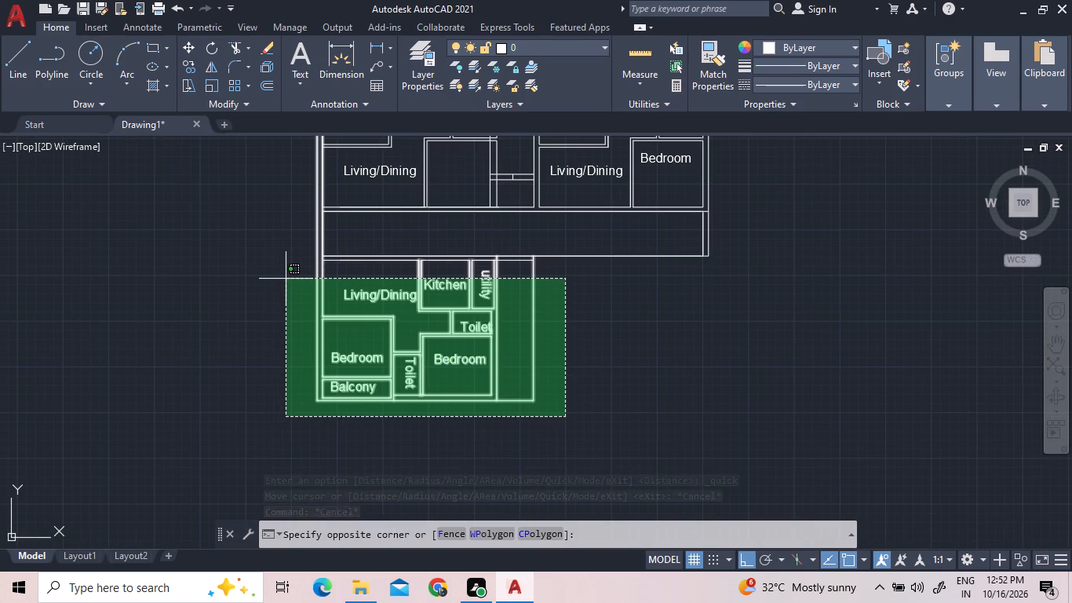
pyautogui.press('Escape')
# Break both lines of the left outer wall at the level of the lower-left unit's top inner wall line.
pyautogui.write('brea')
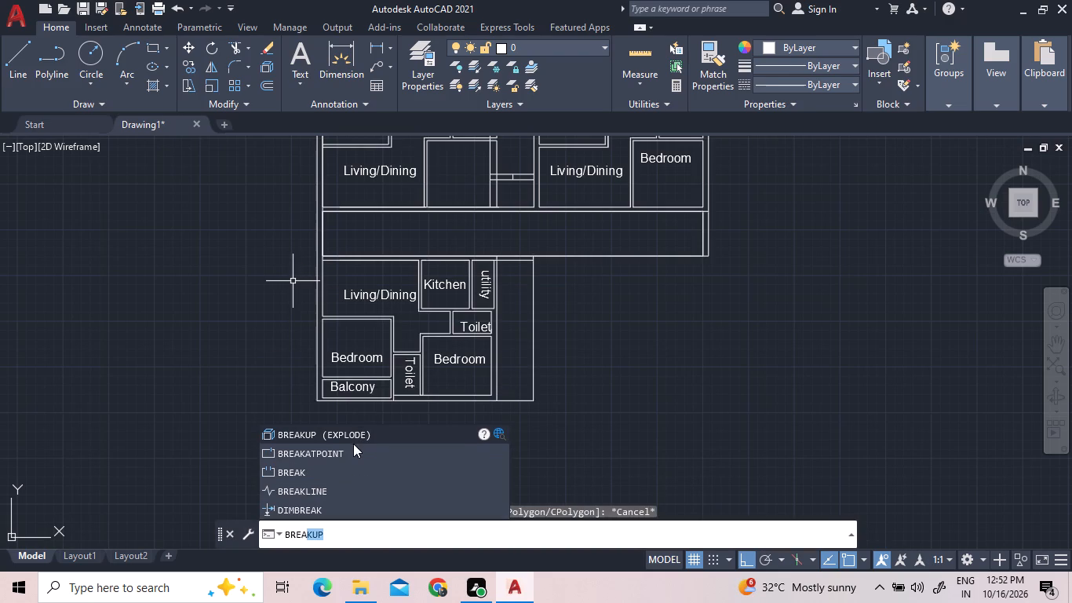
pyautogui.click(350, 448)
pyautogui.scroll(1, 312, 280)
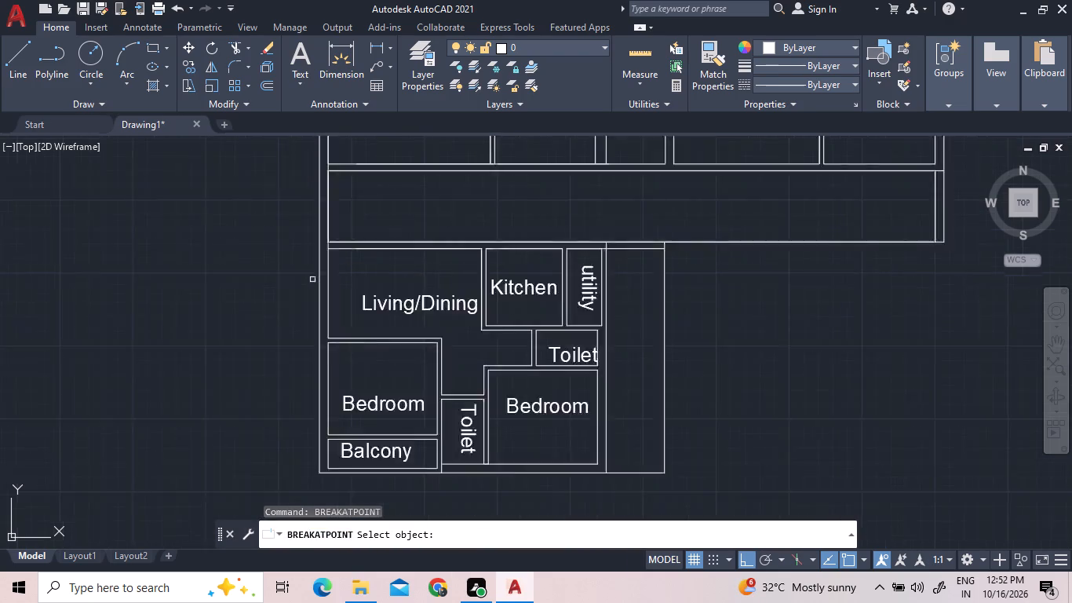
pyautogui.scroll(2, 312, 280)
pyautogui.click(327, 307)
pyautogui.scroll(1, 327, 307)
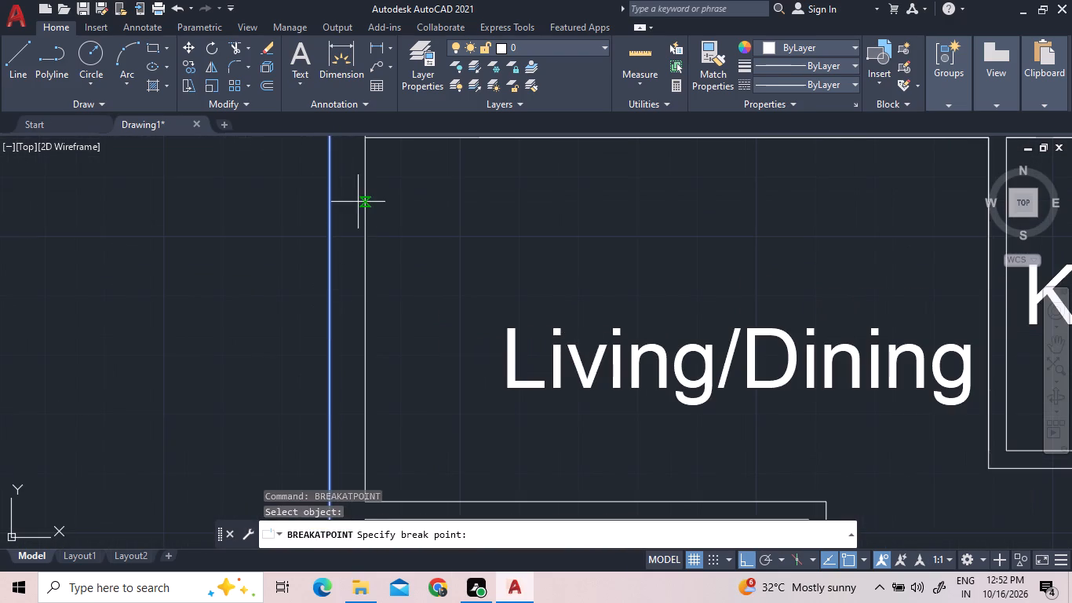
pyautogui.moveTo(358, 201); pyautogui.dragTo(361, 328, button='middle')
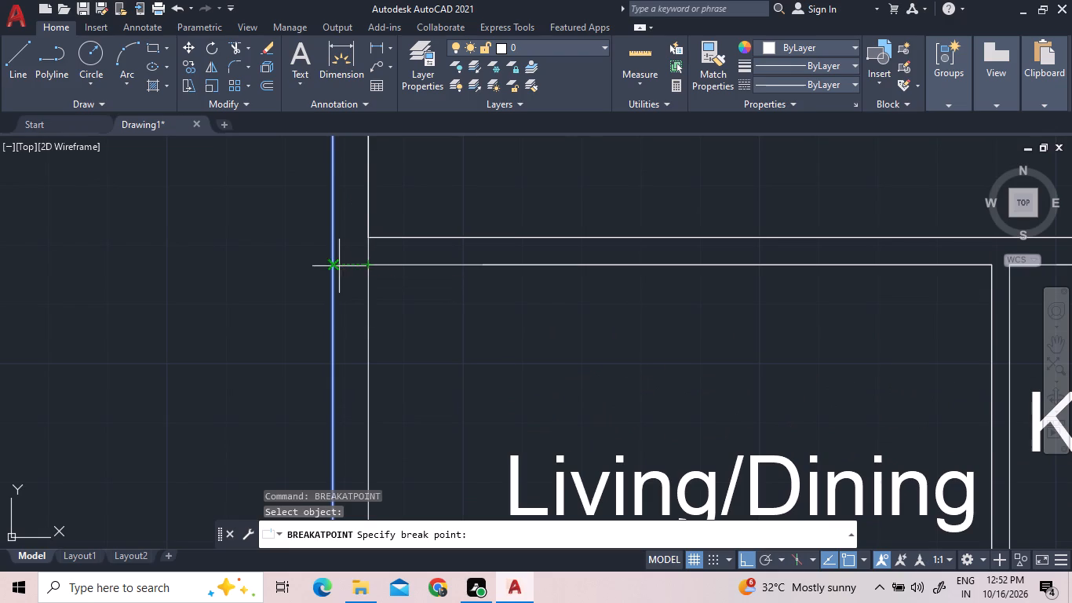
pyautogui.click(334, 266)
pyautogui.press('space')
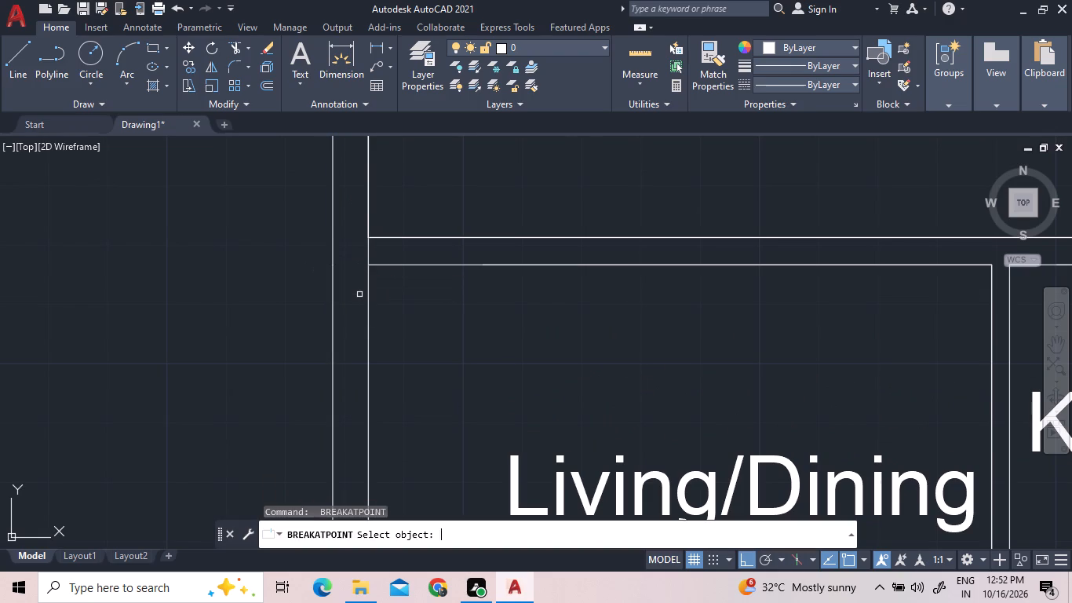
pyautogui.click(370, 310)
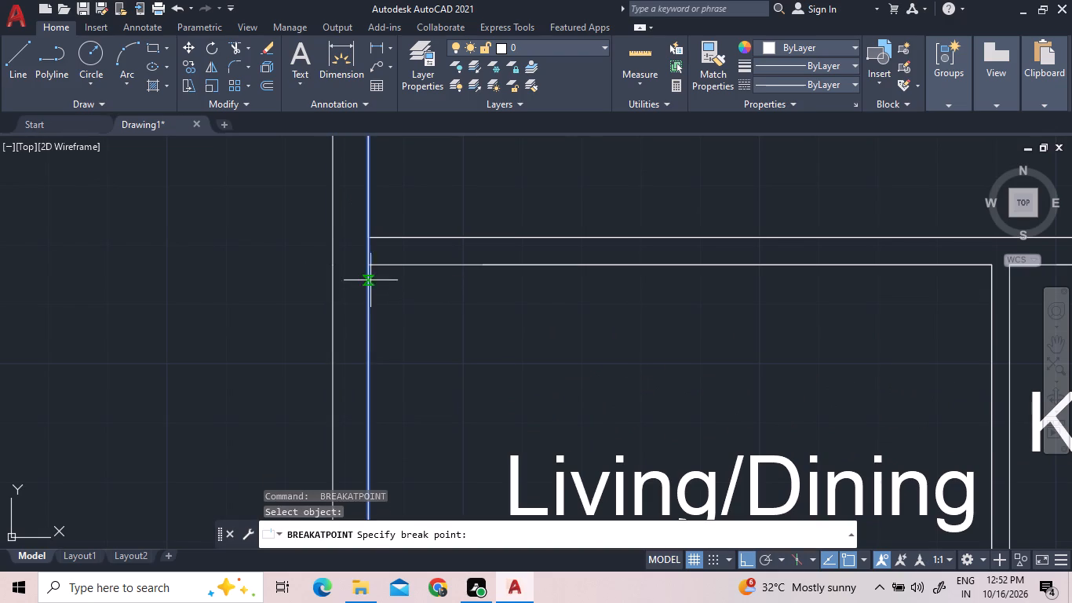
pyautogui.click(370, 269)
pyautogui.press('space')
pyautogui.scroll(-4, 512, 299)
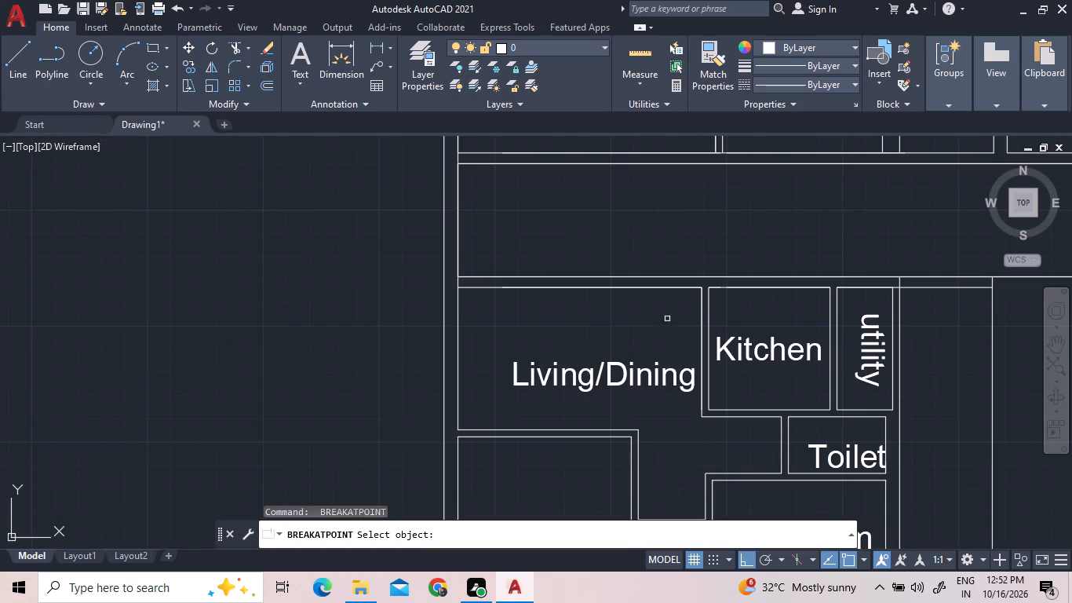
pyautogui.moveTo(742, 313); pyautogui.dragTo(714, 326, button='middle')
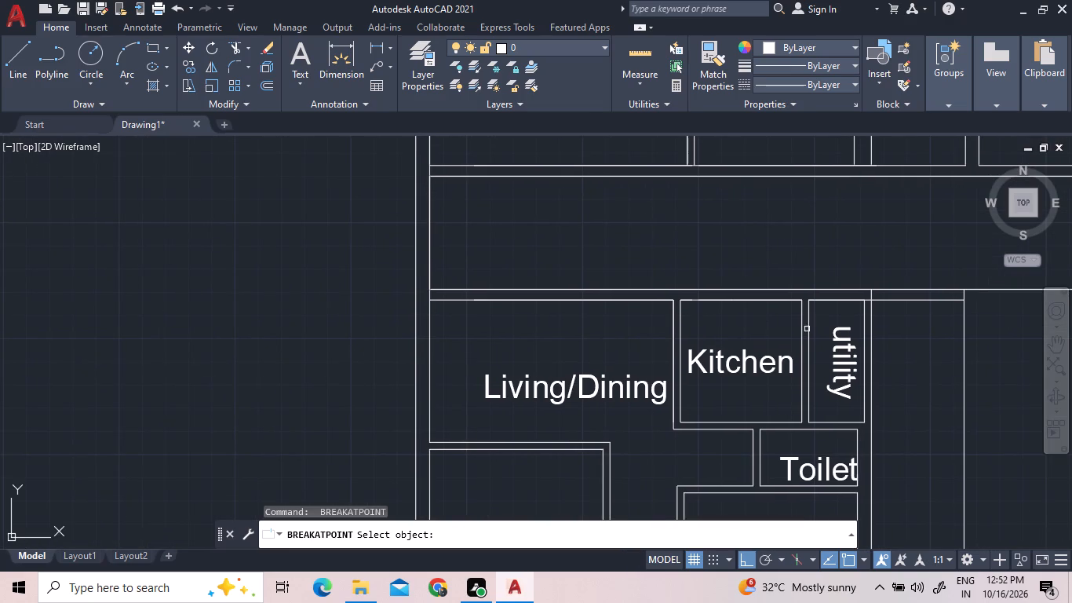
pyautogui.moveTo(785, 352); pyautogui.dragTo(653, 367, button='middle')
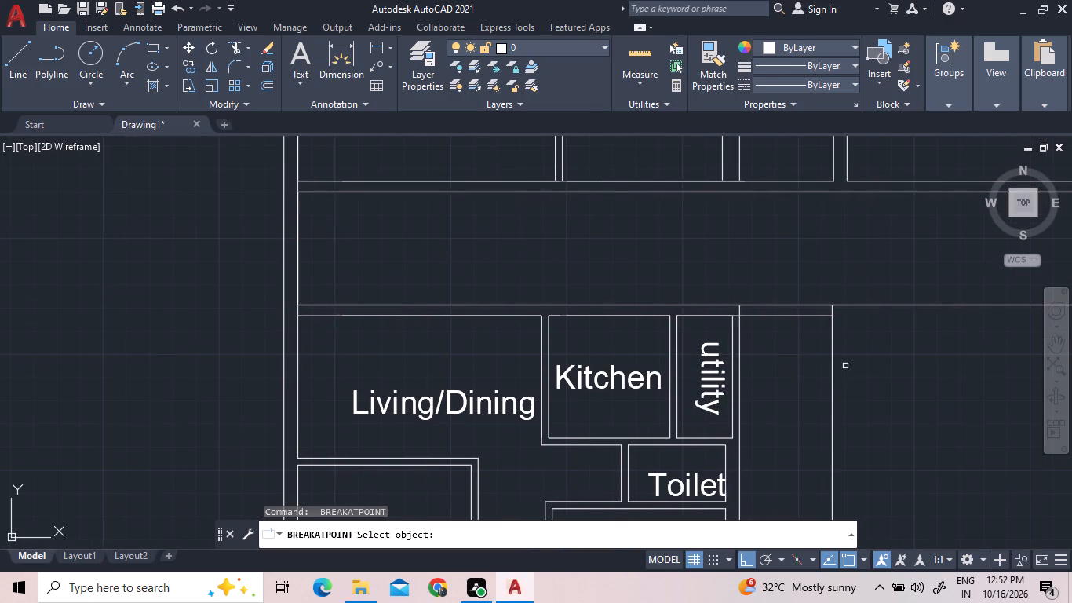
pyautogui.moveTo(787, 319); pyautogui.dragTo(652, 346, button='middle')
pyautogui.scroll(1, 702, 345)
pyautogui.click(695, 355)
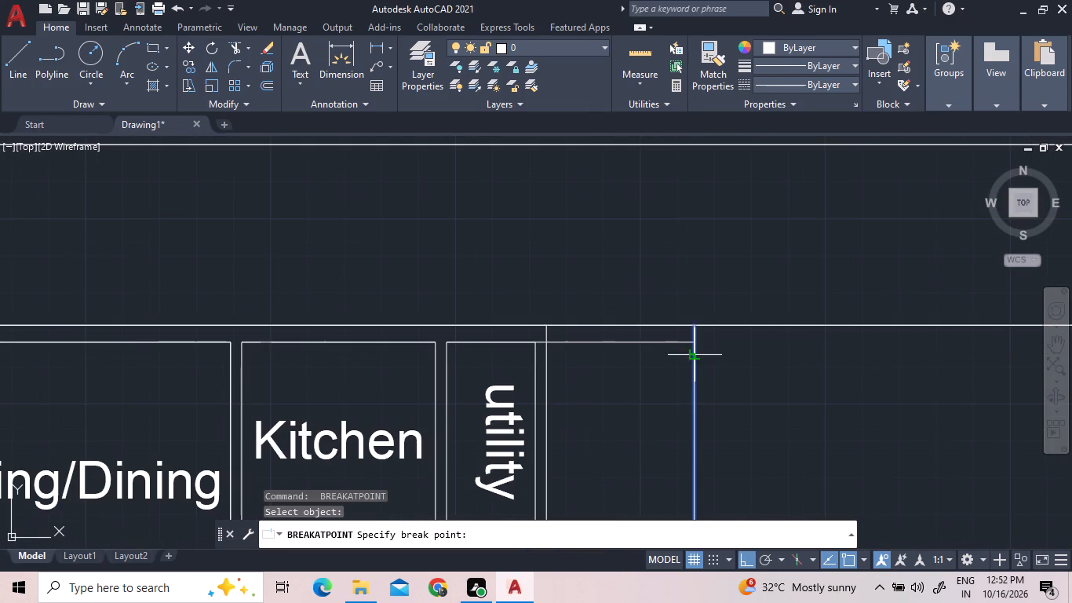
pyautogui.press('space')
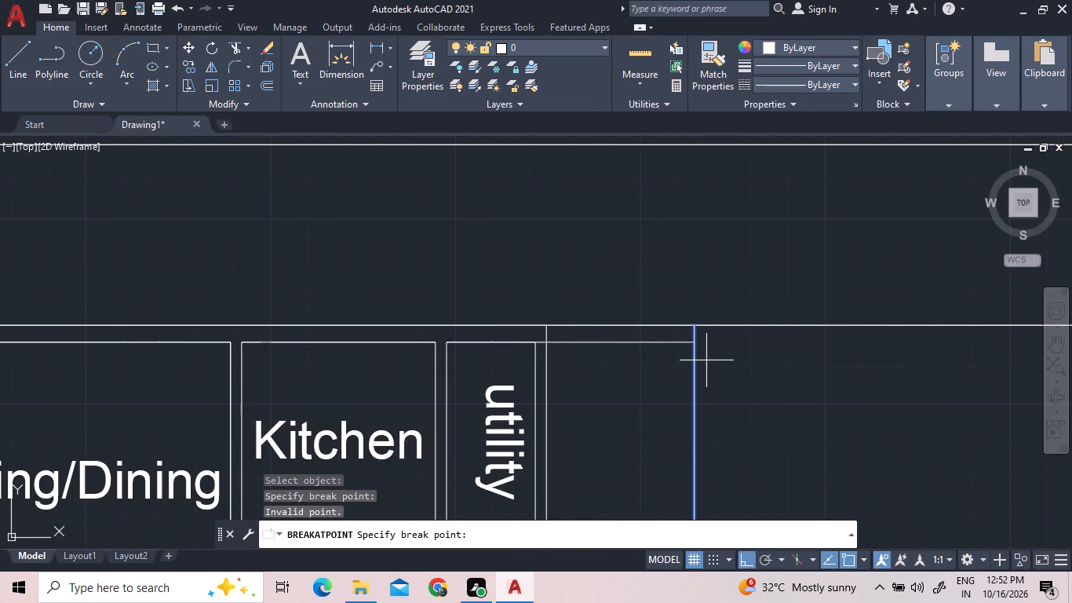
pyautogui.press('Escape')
# Copy the lower-left unit with its strip lines, from its outer wall's break point to the top inner wall line's end at the strip's far side.
pyautogui.scroll(-3, 751, 367)
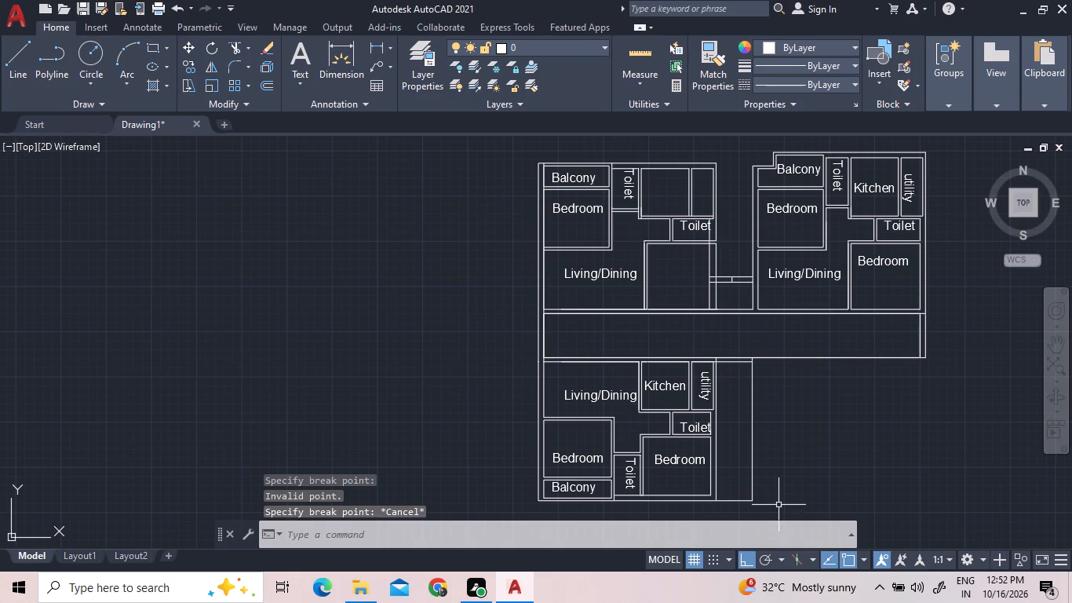
pyautogui.click(779, 510)
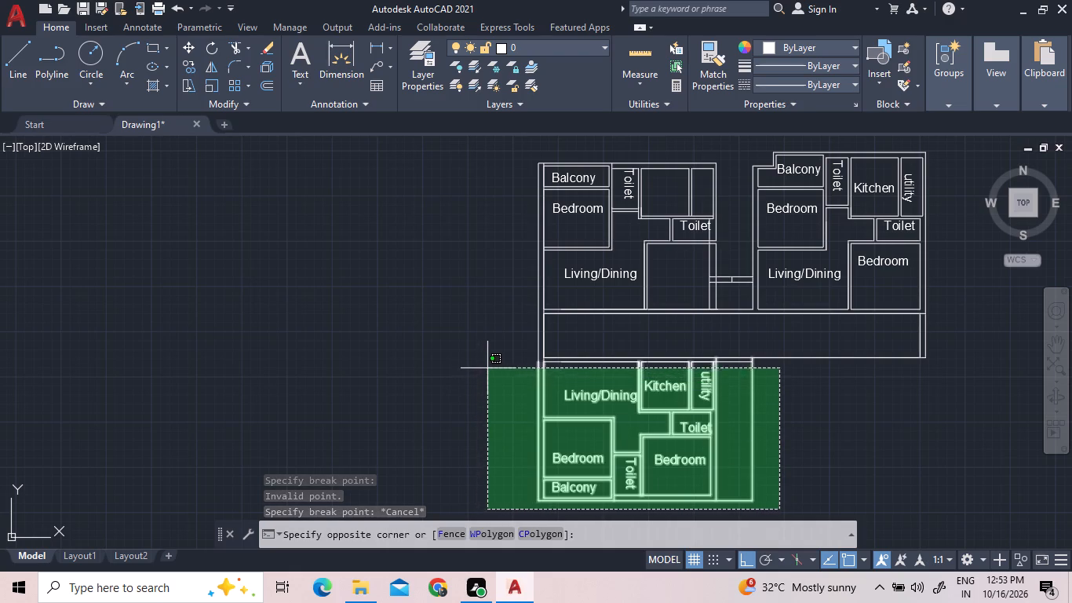
pyautogui.scroll(4, 490, 363)
pyautogui.click(501, 356)
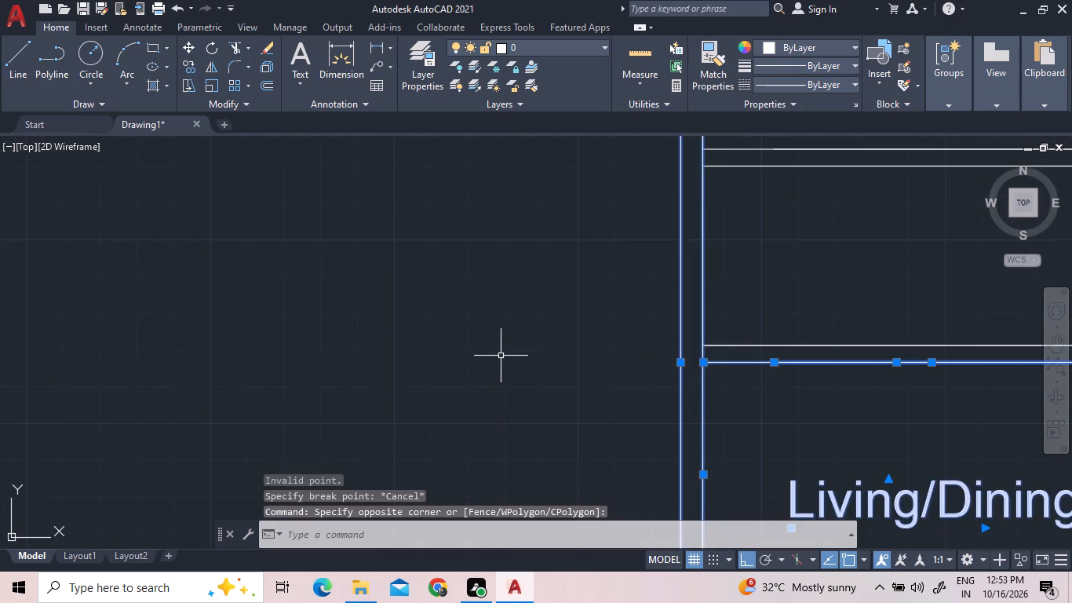
pyautogui.scroll(-3, 504, 361)
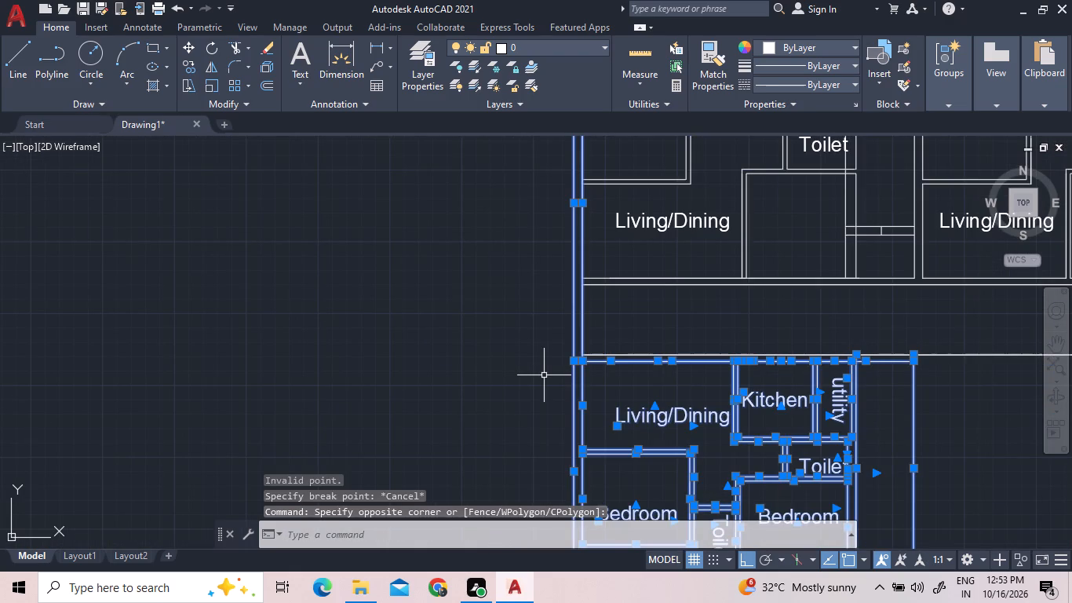
pyautogui.write('co')
pyautogui.press('space')
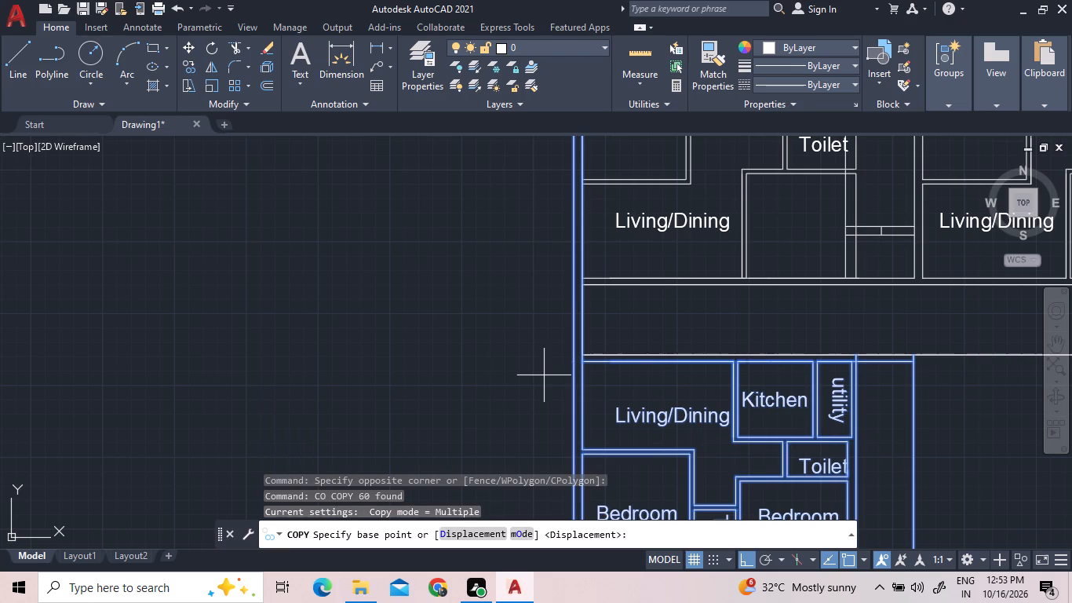
pyautogui.scroll(2, 677, 381)
pyautogui.scroll(-4, 676, 381)
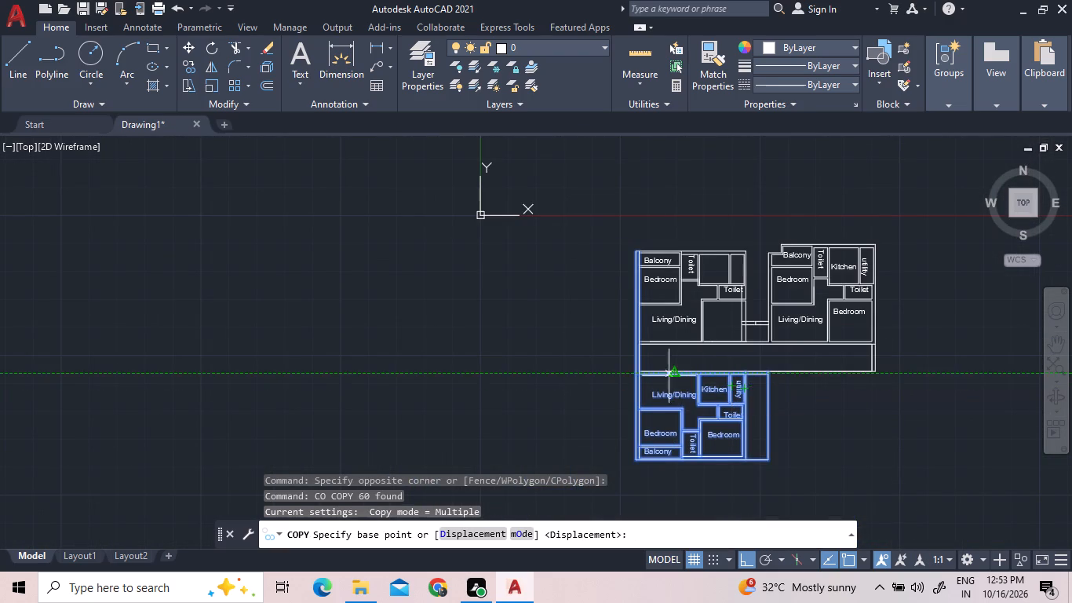
pyautogui.scroll(5, 654, 372)
pyautogui.moveTo(639, 374); pyautogui.dragTo(644, 343, button='middle')
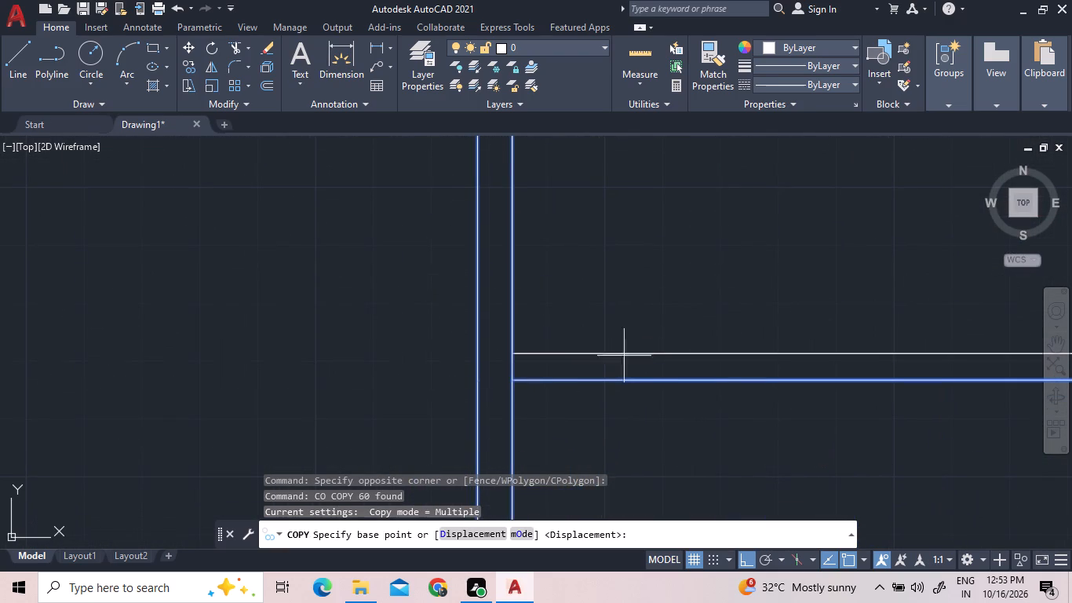
pyautogui.click(476, 381)
pyautogui.scroll(-4, 630, 387)
pyautogui.scroll(-1, 766, 393)
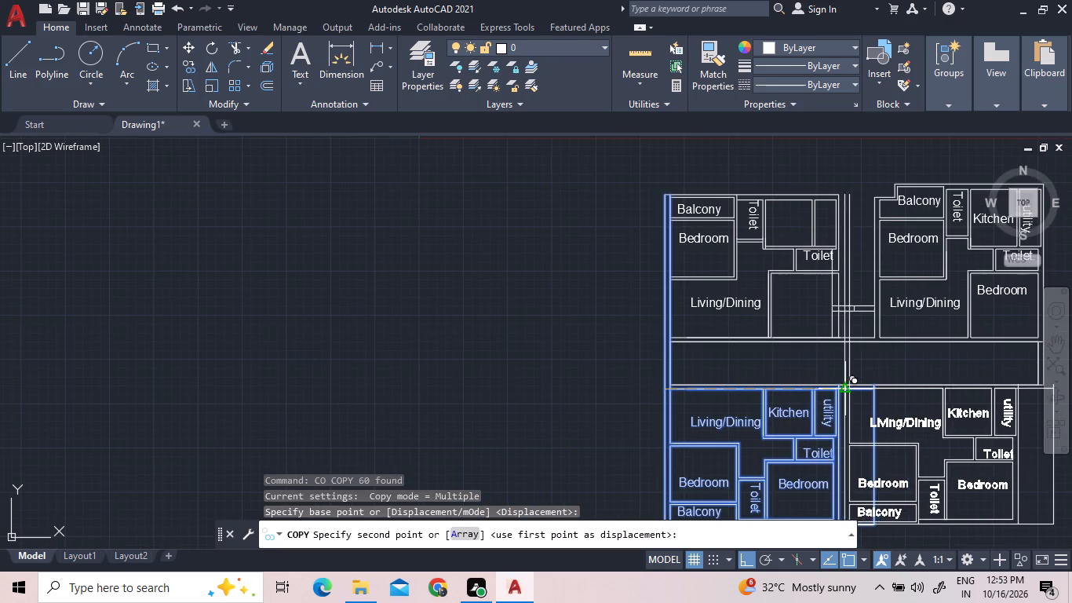
pyautogui.scroll(5, 870, 389)
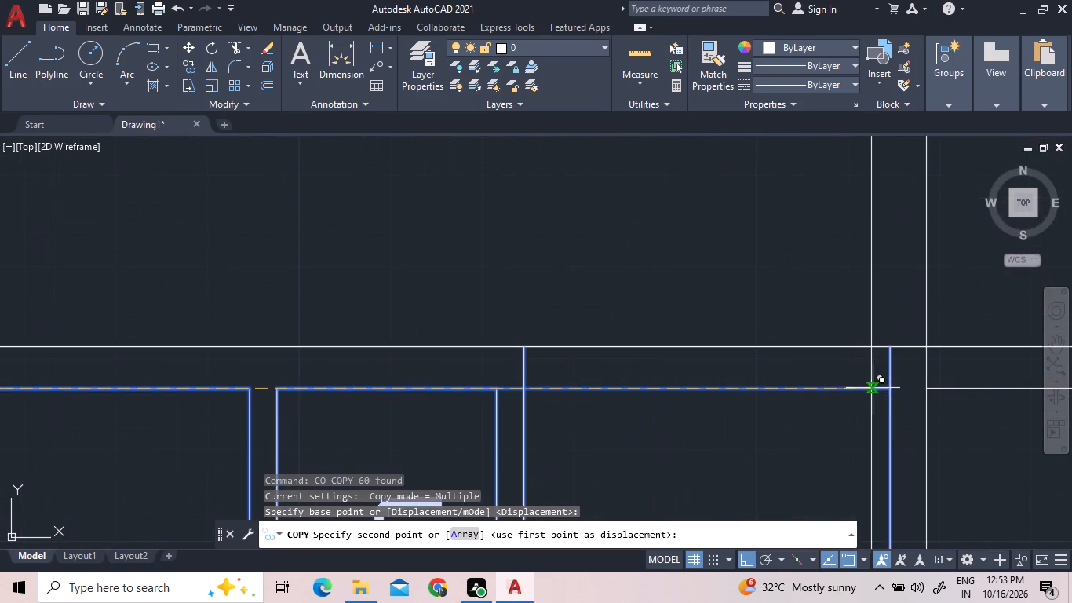
pyautogui.click(895, 393)
pyautogui.scroll(-4, 895, 393)
pyautogui.press('Escape')
# Trim the copied left wall lines where they cross the corridor between the upper and lower units.
pyautogui.press('t')
pyautogui.write('r')
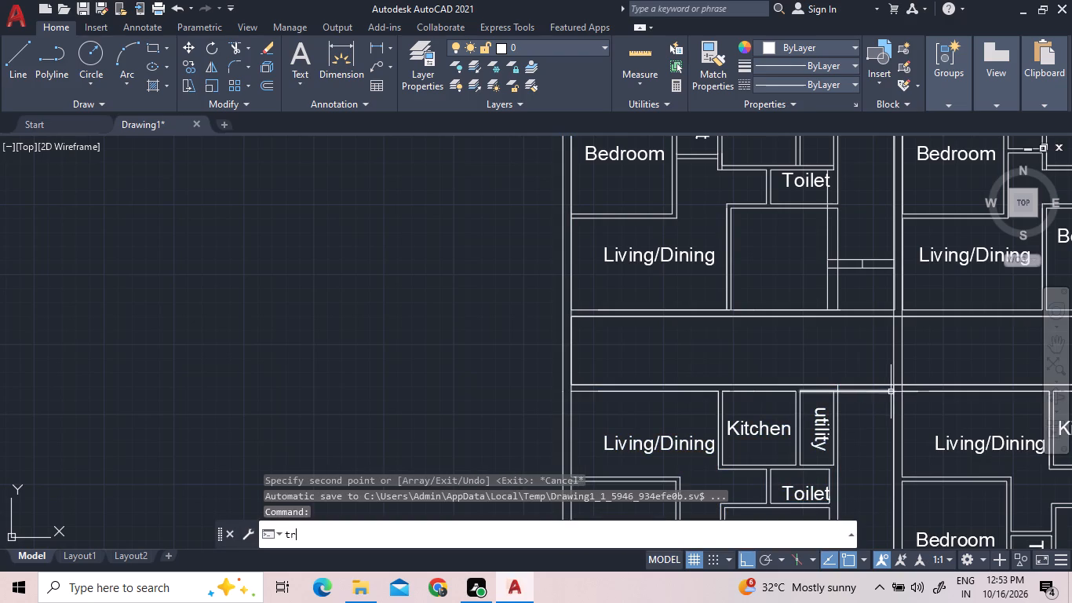
pyautogui.press('space')
pyautogui.click(919, 364)
pyautogui.click(854, 371)
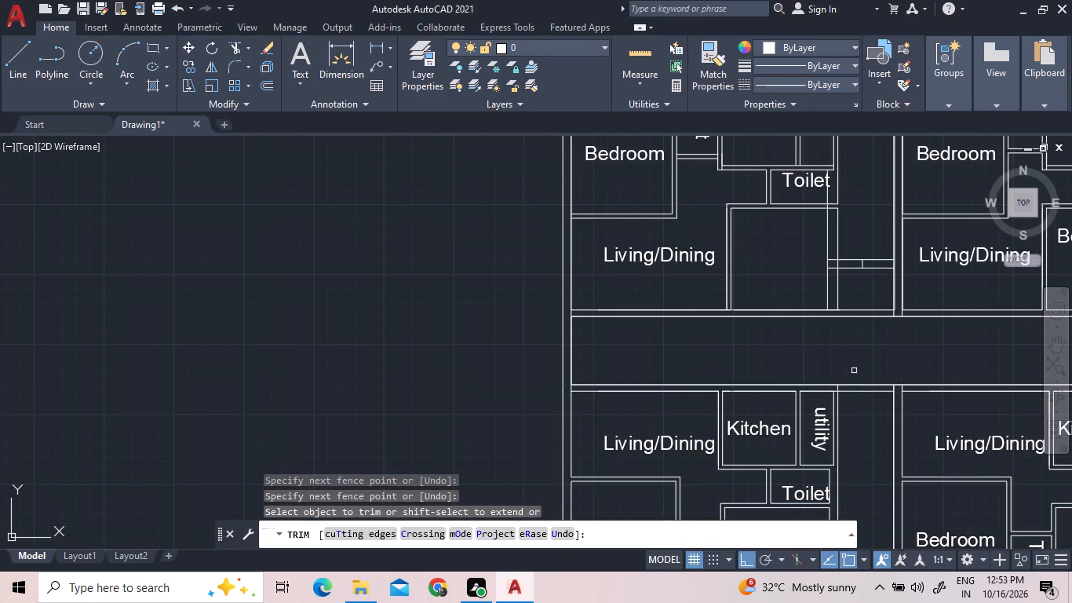
pyautogui.press('Escape')
# Erase the two leftover copied vertical wall lines running up along the upper-right unit's left wall.
pyautogui.scroll(4, 899, 291)
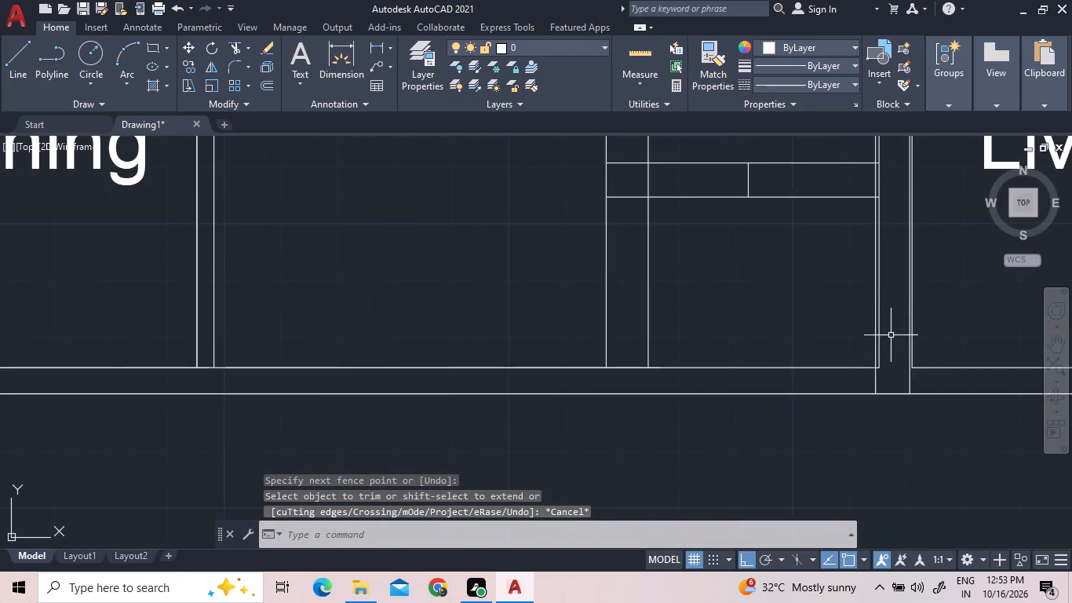
pyautogui.scroll(4, 902, 360)
pyautogui.click(974, 478)
pyautogui.click(666, 469)
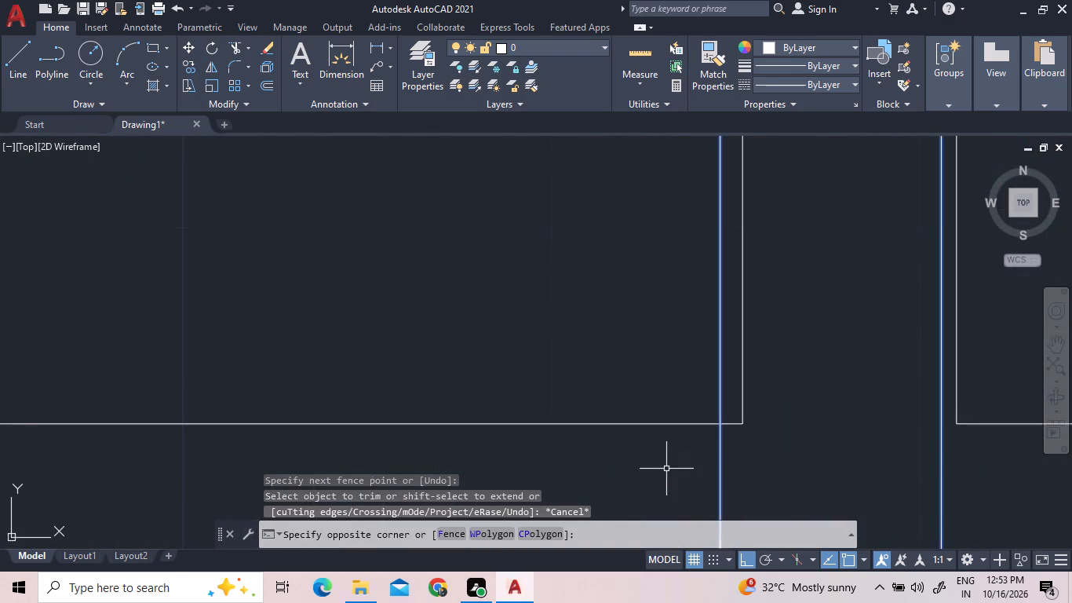
pyautogui.write('e')
pyautogui.press('space')
pyautogui.scroll(-5, 728, 404)
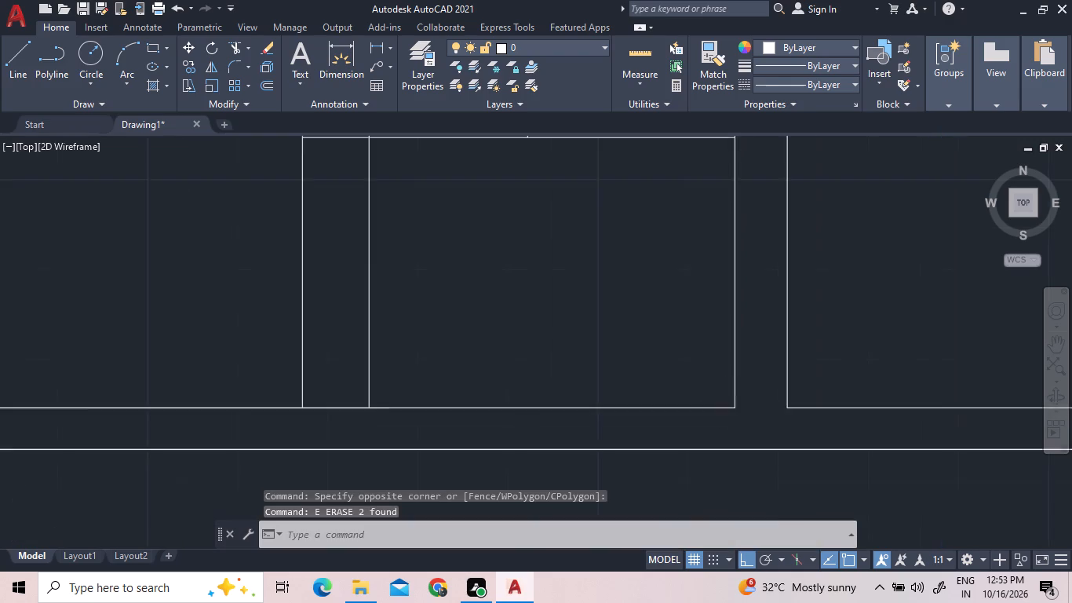
# Trim away the horizontal strip lines and the far vertical line beyond the lower-right unit's outer wall.
pyautogui.scroll(-4, 762, 390)
pyautogui.moveTo(812, 400); pyautogui.dragTo(760, 363, button='middle')
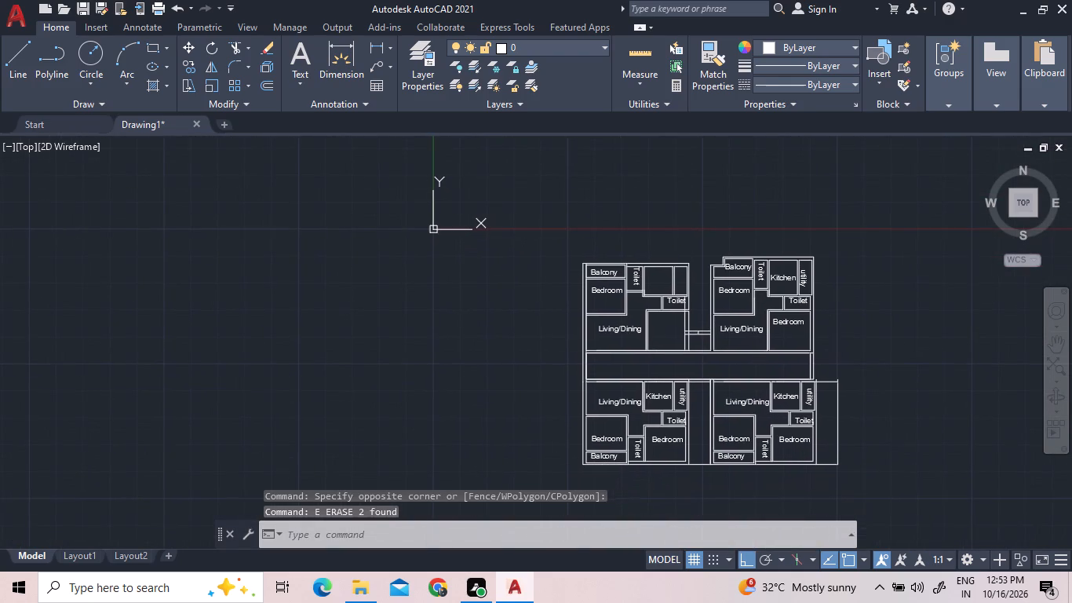
pyautogui.scroll(2, 782, 389)
pyautogui.moveTo(785, 395); pyautogui.dragTo(795, 348, button='middle')
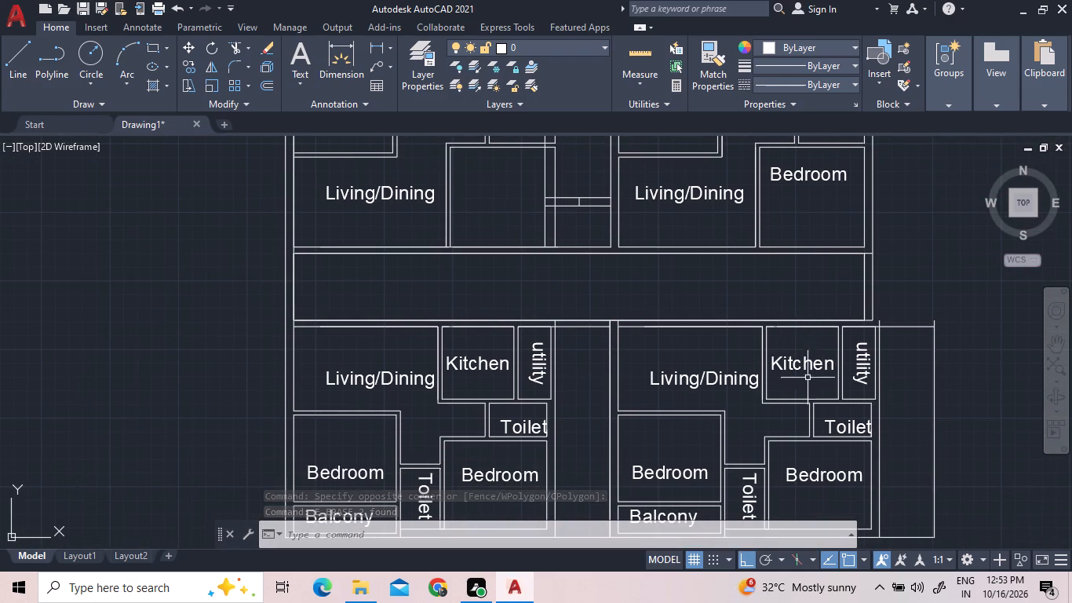
pyautogui.moveTo(933, 437); pyautogui.dragTo(906, 378, button='middle')
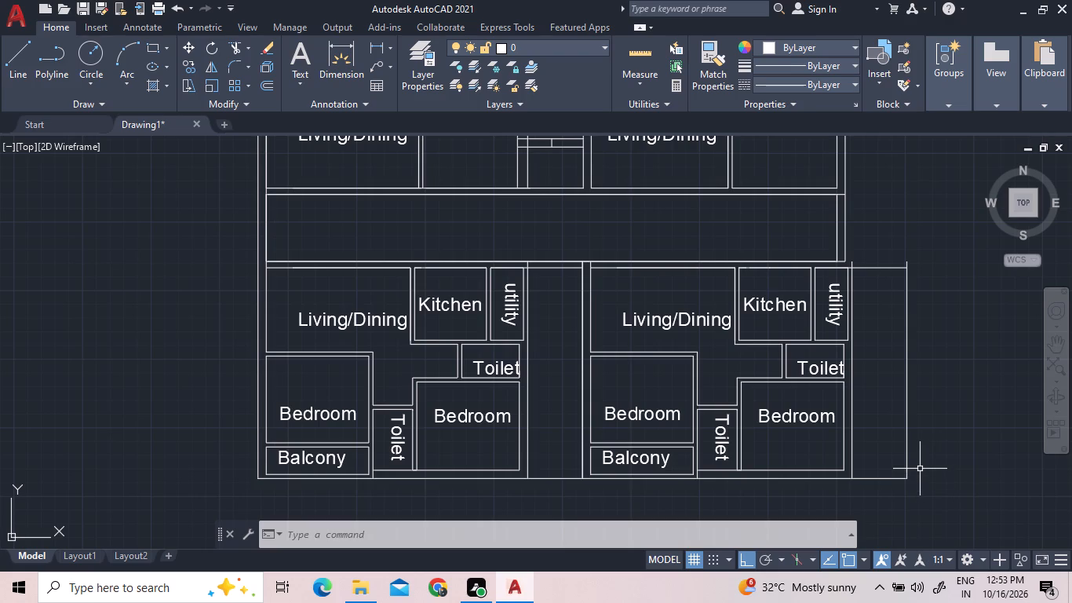
pyautogui.write('tr')
pyautogui.press('space')
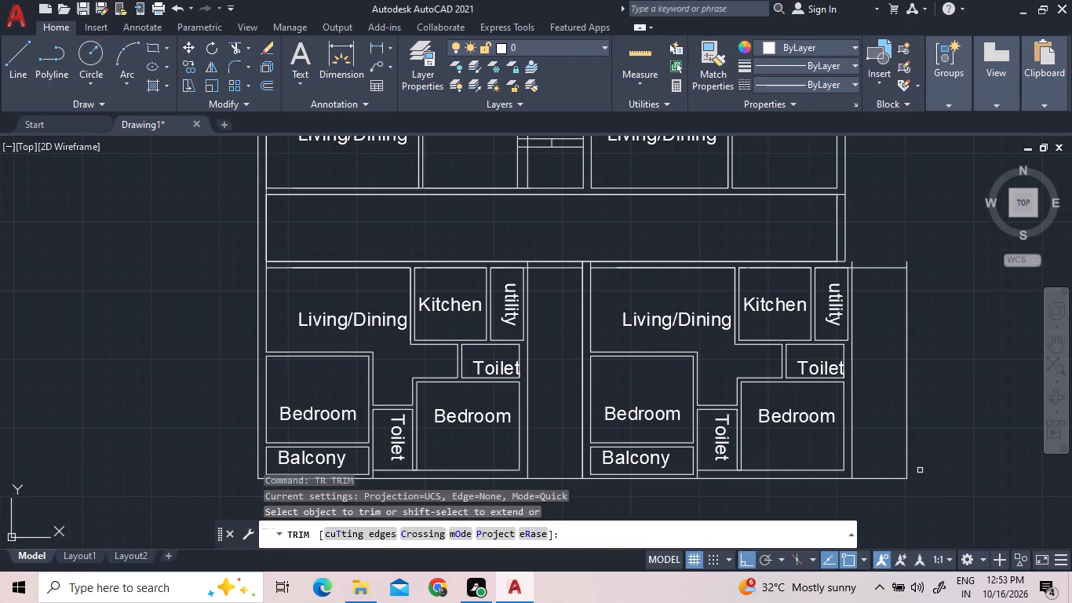
pyautogui.click(886, 504)
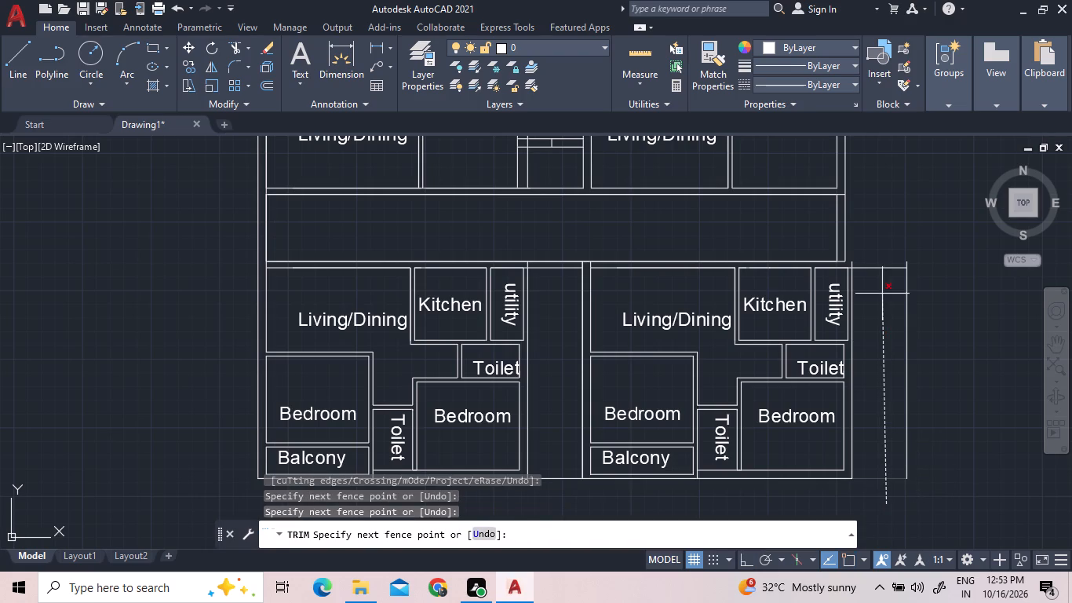
pyautogui.click(878, 249)
pyautogui.click(924, 366)
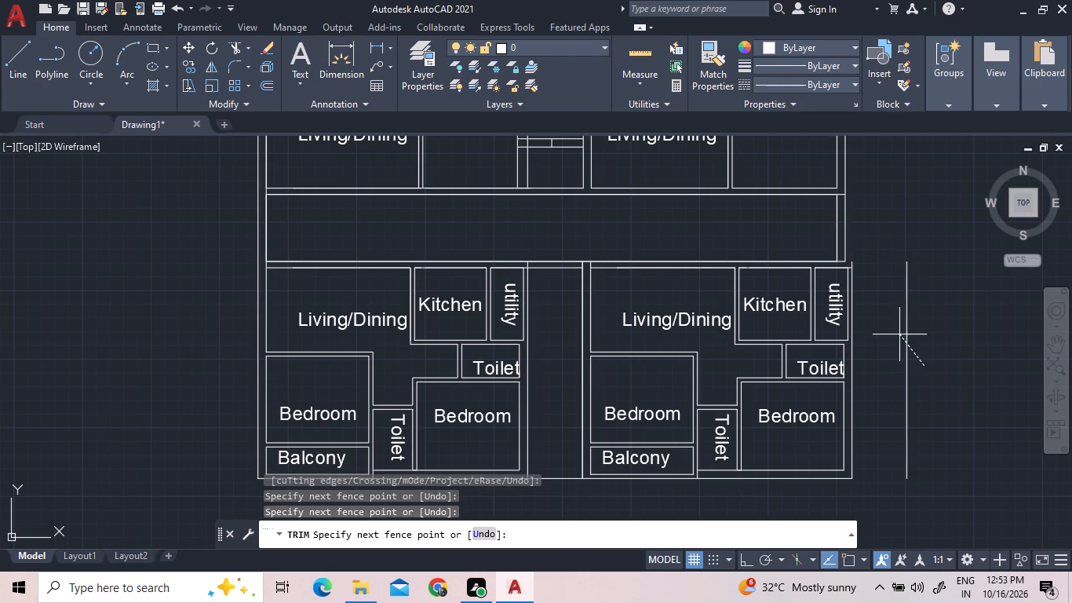
pyautogui.click(897, 332)
# Trim the stub of the lower-right unit's outer wall that projects above its top inner wall line.
pyautogui.scroll(4, 851, 263)
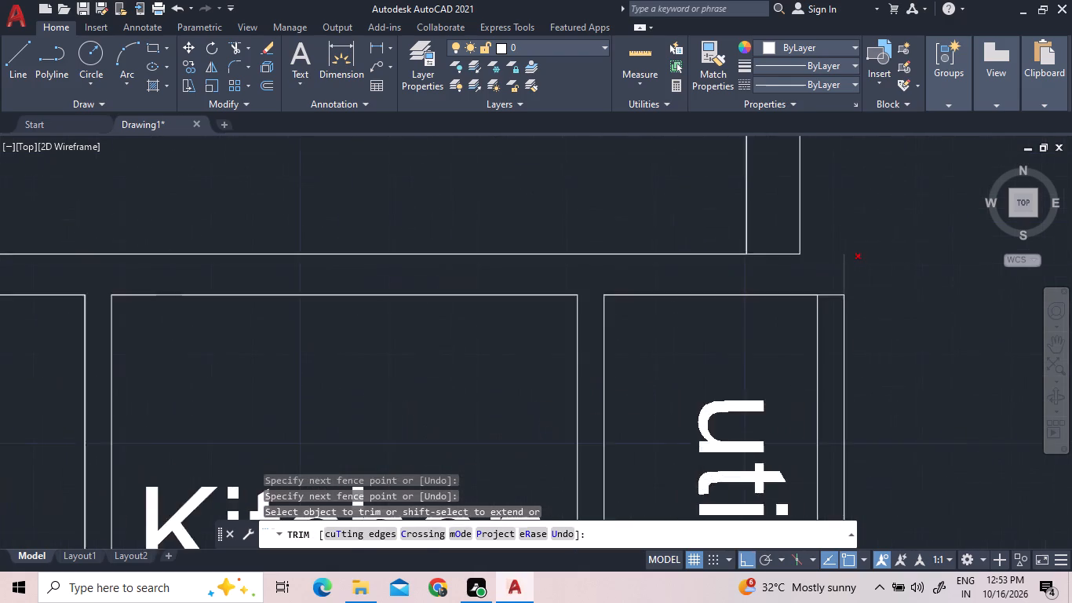
pyautogui.scroll(2, 851, 263)
pyautogui.click(855, 283)
pyautogui.click(789, 269)
pyautogui.scroll(-6, 789, 269)
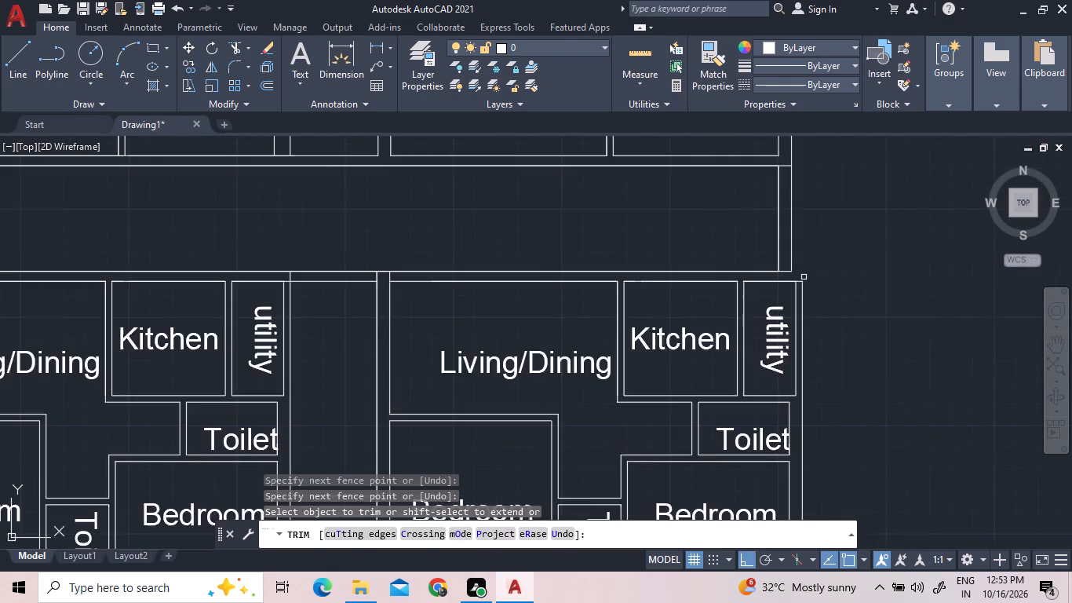
pyautogui.scroll(-2, 825, 282)
pyautogui.moveTo(826, 283); pyautogui.dragTo(824, 291, button='middle')
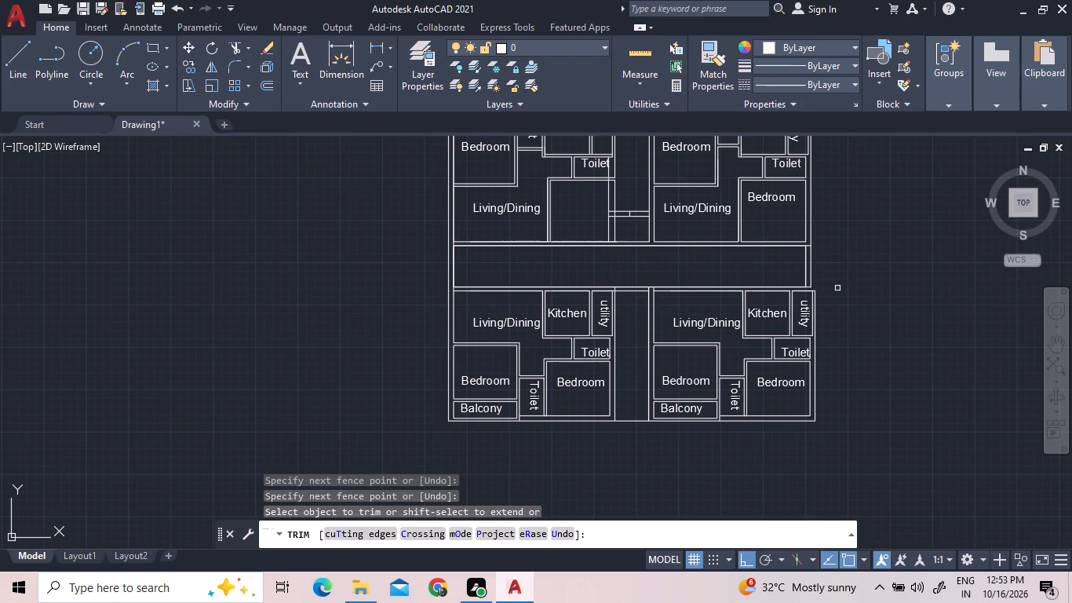
pyautogui.press('Escape')
pyautogui.press('Escape')
# Move the lower-right unit horizontally so its right outer wall lines up with the corridor's right outer wall line.
pyautogui.click(868, 439)
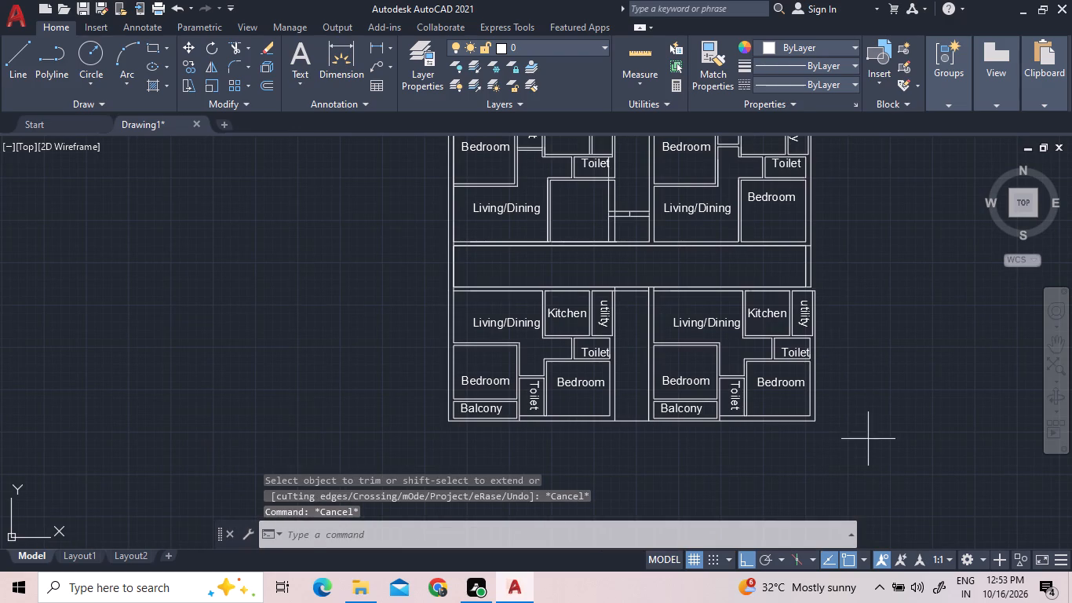
pyautogui.scroll(2, 636, 294)
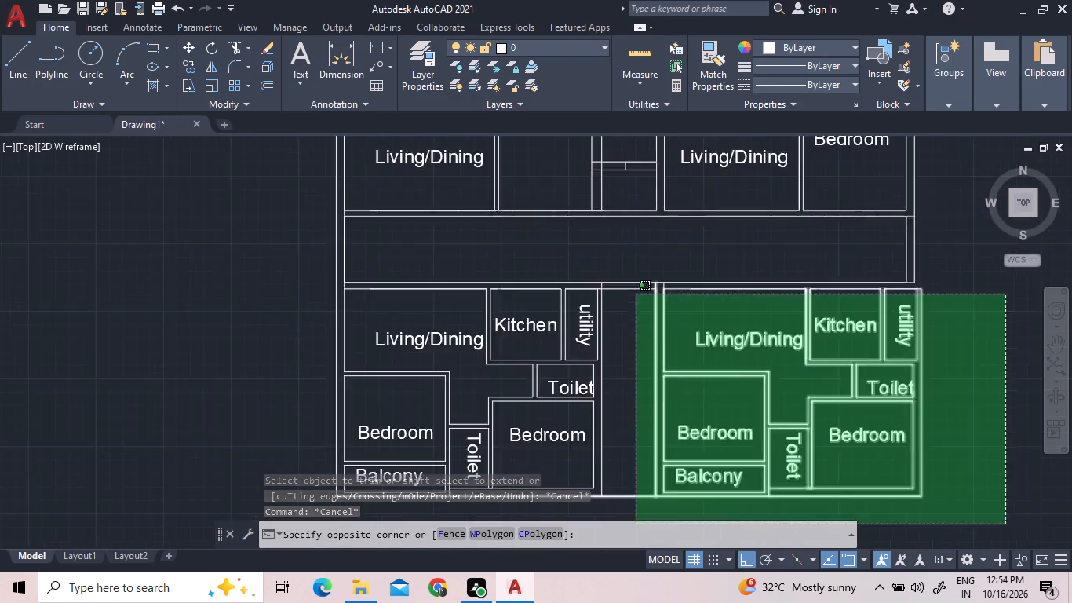
pyautogui.scroll(1, 636, 294)
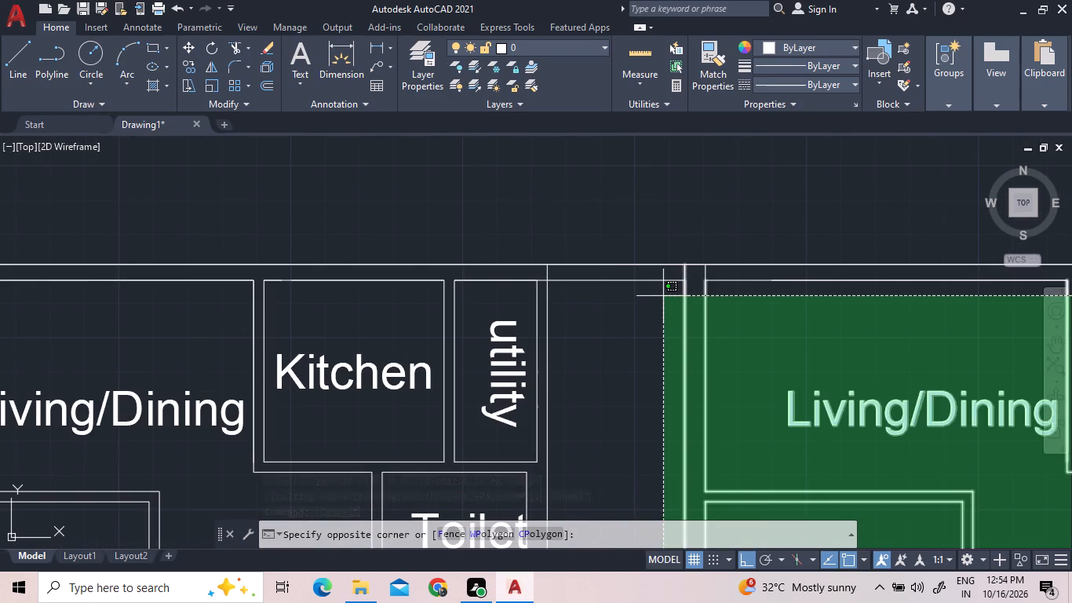
pyautogui.click(663, 297)
pyautogui.scroll(-3, 693, 316)
pyautogui.moveTo(738, 330); pyautogui.dragTo(706, 334, button='middle')
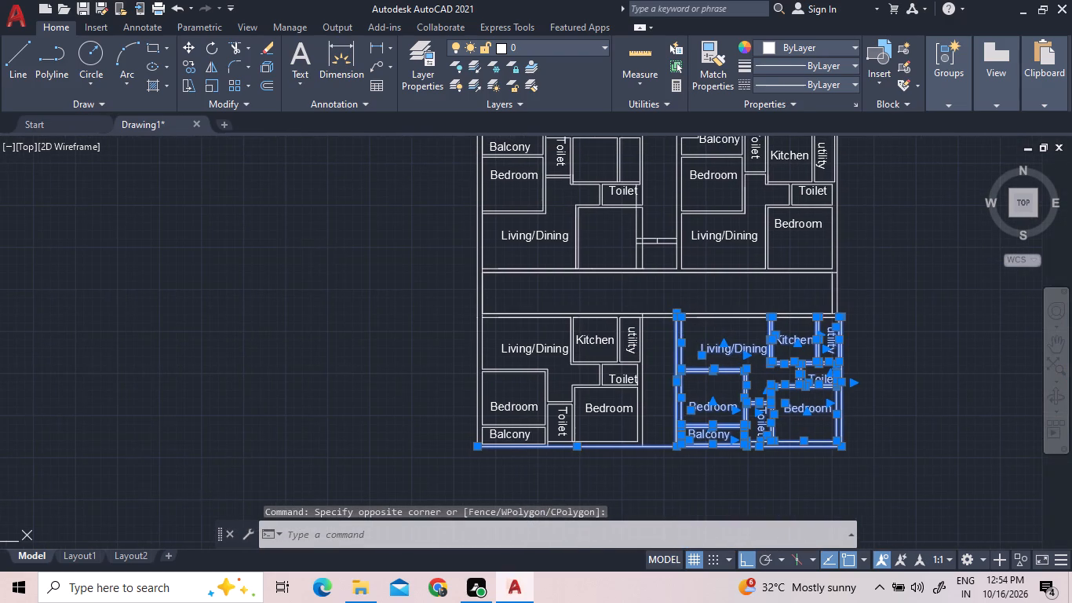
pyautogui.scroll(4, 819, 319)
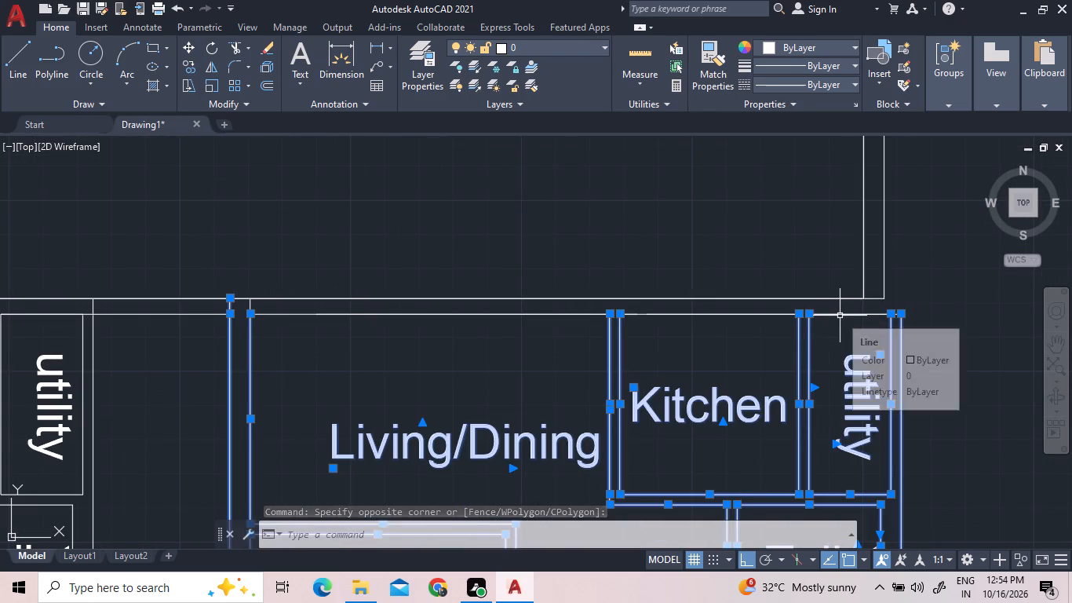
pyautogui.write('m')
pyautogui.press('space')
pyautogui.scroll(2, 906, 306)
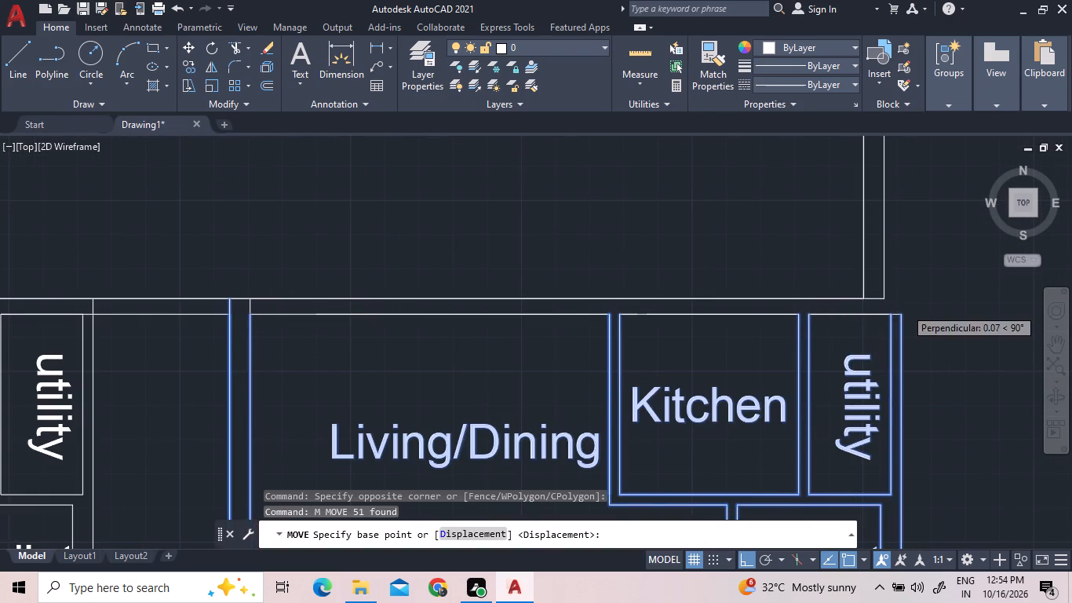
pyautogui.scroll(2, 906, 306)
pyautogui.click(894, 323)
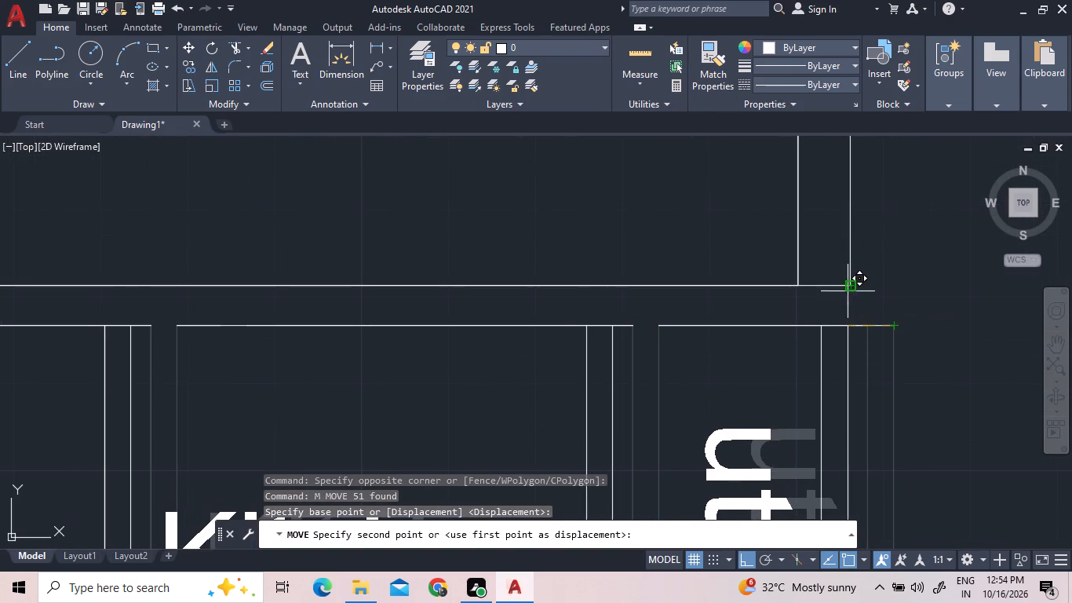
pyautogui.click(852, 312)
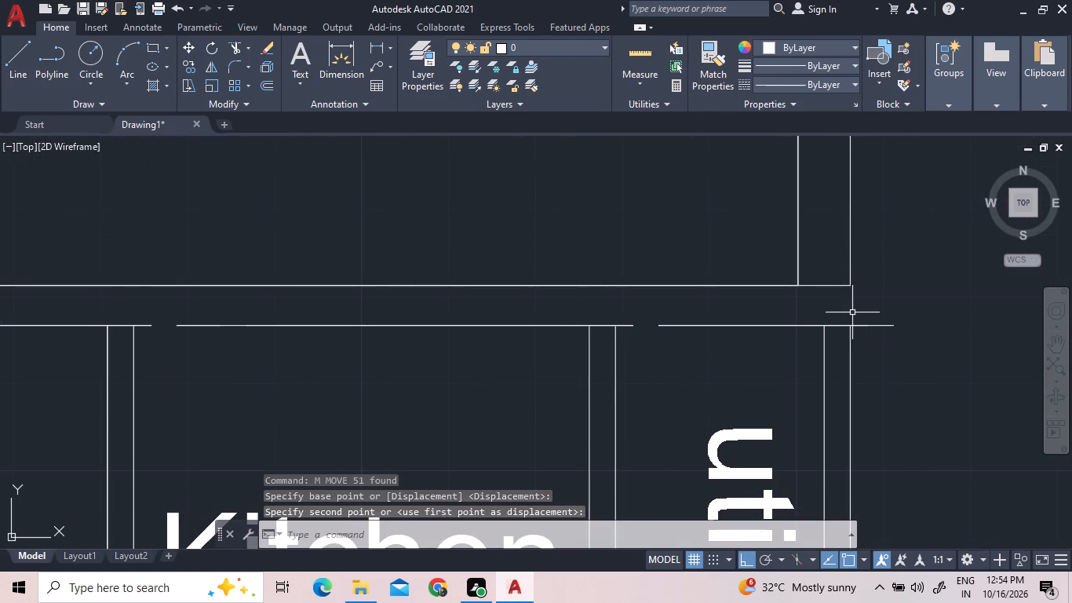
pyautogui.press('Escape')
pyautogui.press('Escape')
# Move the lower-right unit's top inner wall lines left, from their left end to the end of the neighbouring strip line.
pyautogui.scroll(-2, 871, 329)
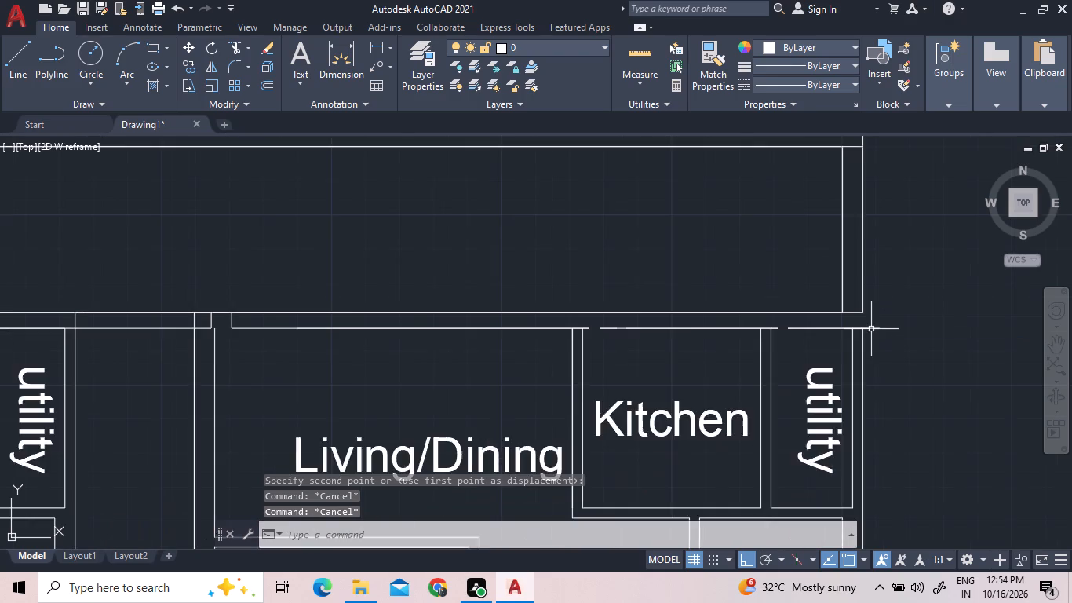
pyautogui.scroll(-1, 871, 329)
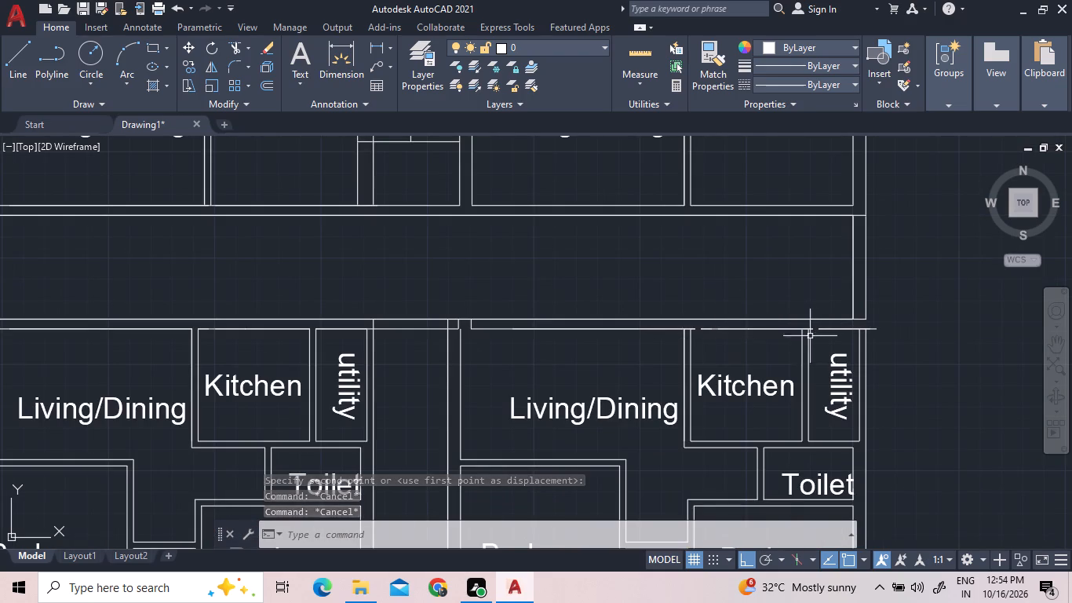
pyautogui.scroll(2, 814, 335)
pyautogui.click(966, 337)
pyautogui.click(961, 309)
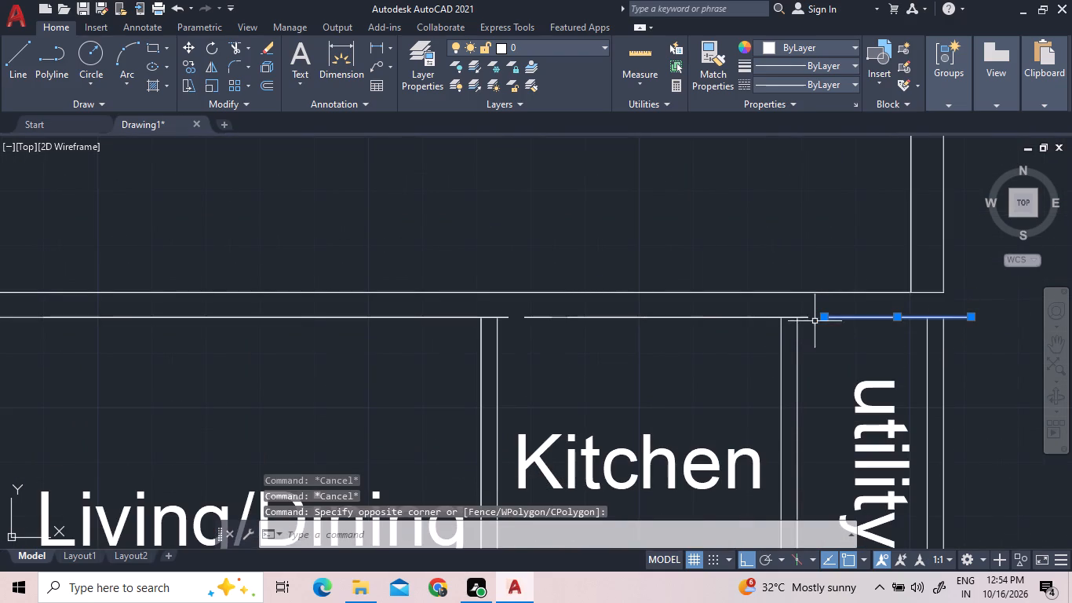
pyautogui.click(743, 332)
pyautogui.click(709, 297)
pyautogui.click(447, 330)
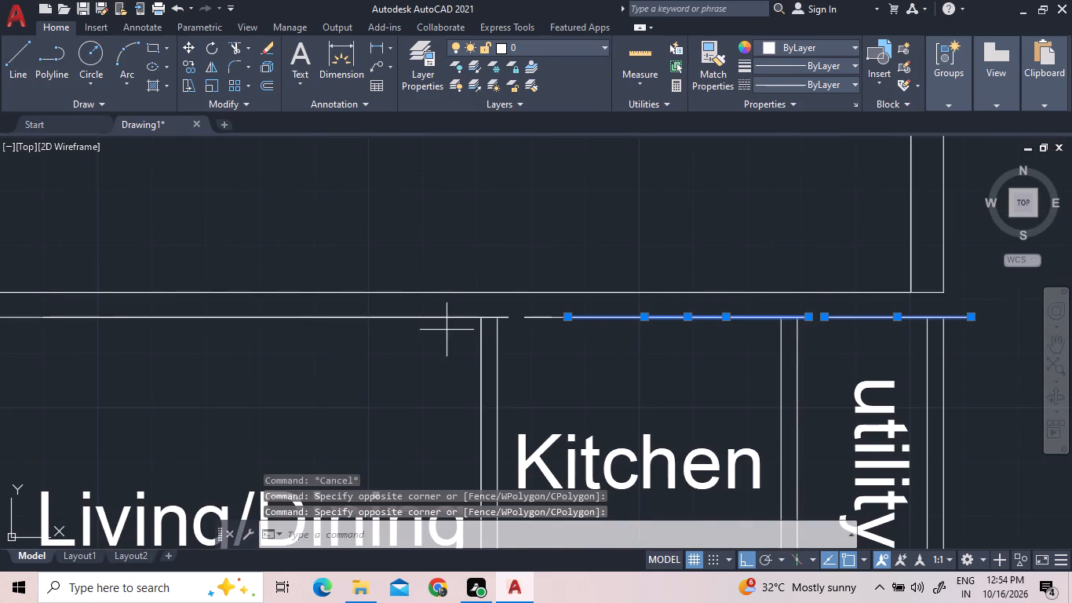
pyautogui.click(428, 307)
pyautogui.scroll(-2, 533, 322)
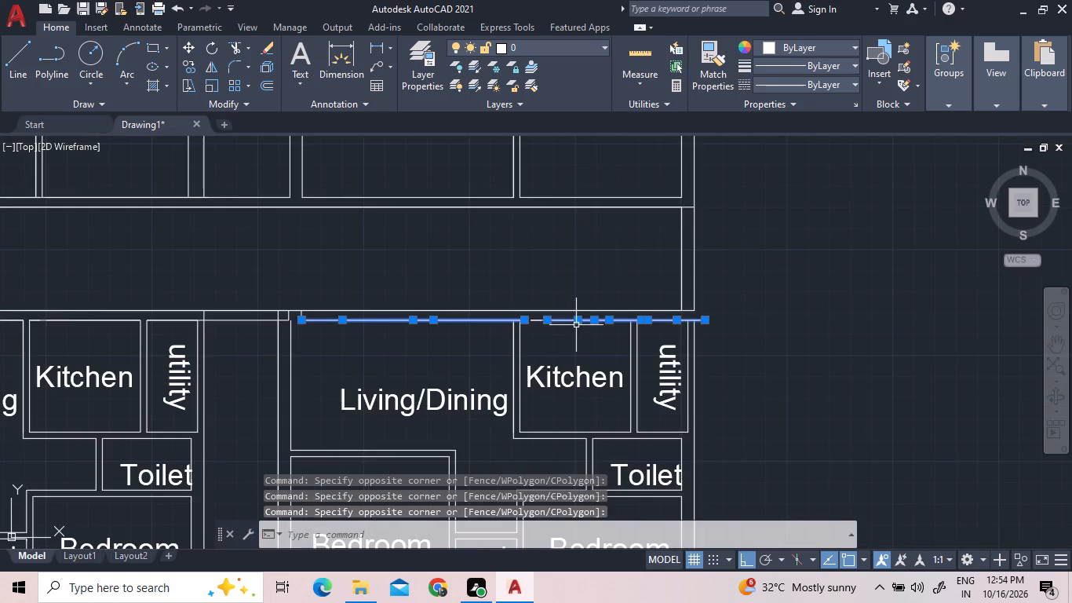
pyautogui.write('m')
pyautogui.press('space')
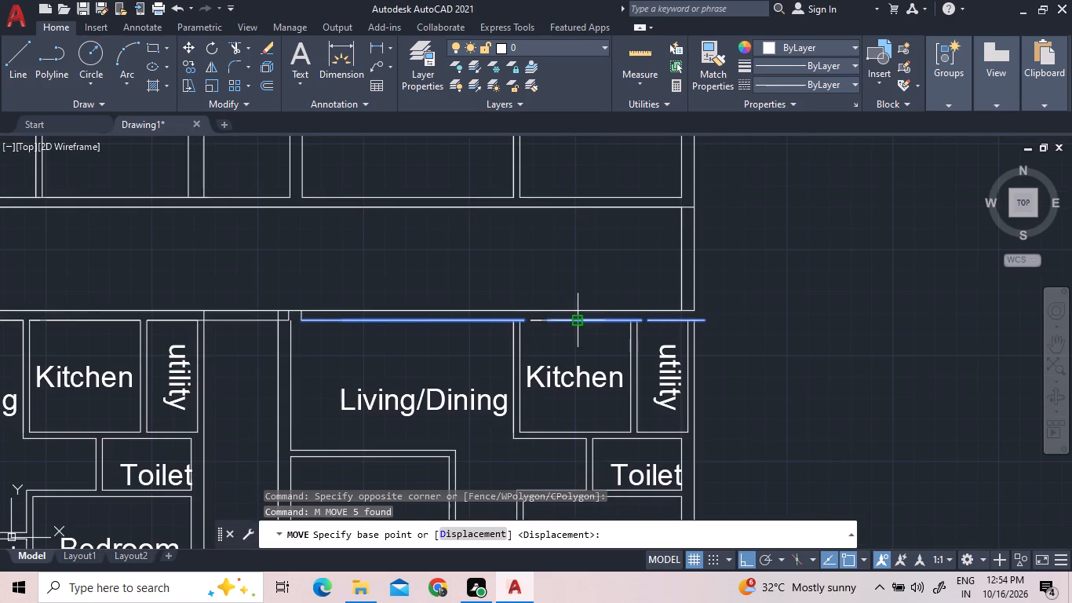
pyautogui.scroll(5, 308, 323)
pyautogui.moveTo(283, 309); pyautogui.dragTo(480, 318, button='middle')
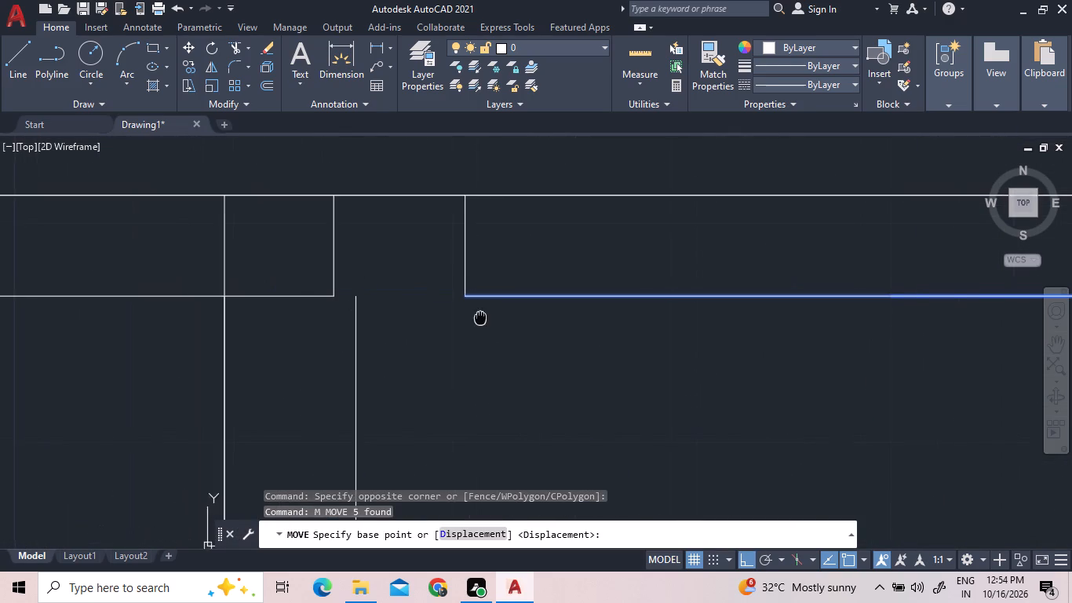
pyautogui.scroll(1, 461, 301)
pyautogui.click(463, 292)
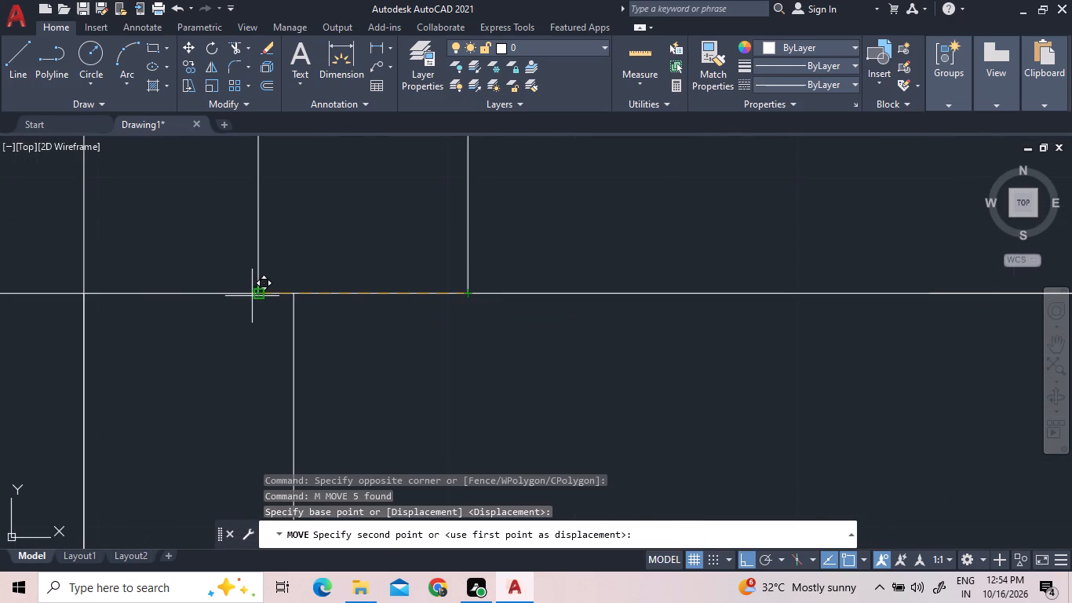
pyautogui.click(256, 296)
pyautogui.scroll(-3, 280, 301)
pyautogui.scroll(-3, 374, 306)
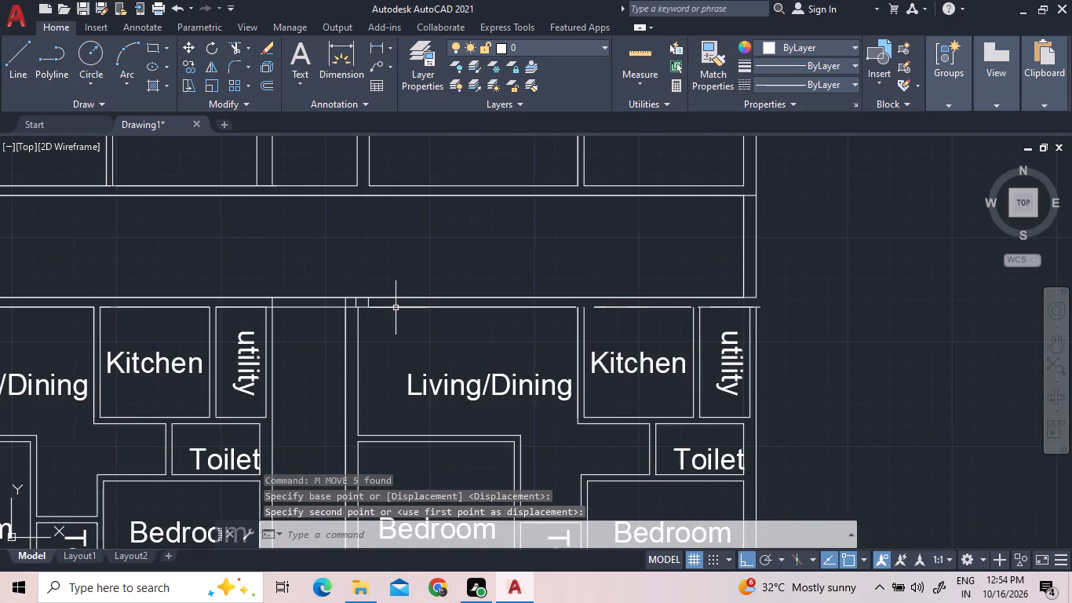
pyautogui.press('Escape')
pyautogui.press('Escape')
# Extend the lower-right unit's top inner wall lines to close the gaps above the walls on both sides of the kitchen.
pyautogui.write('ex')
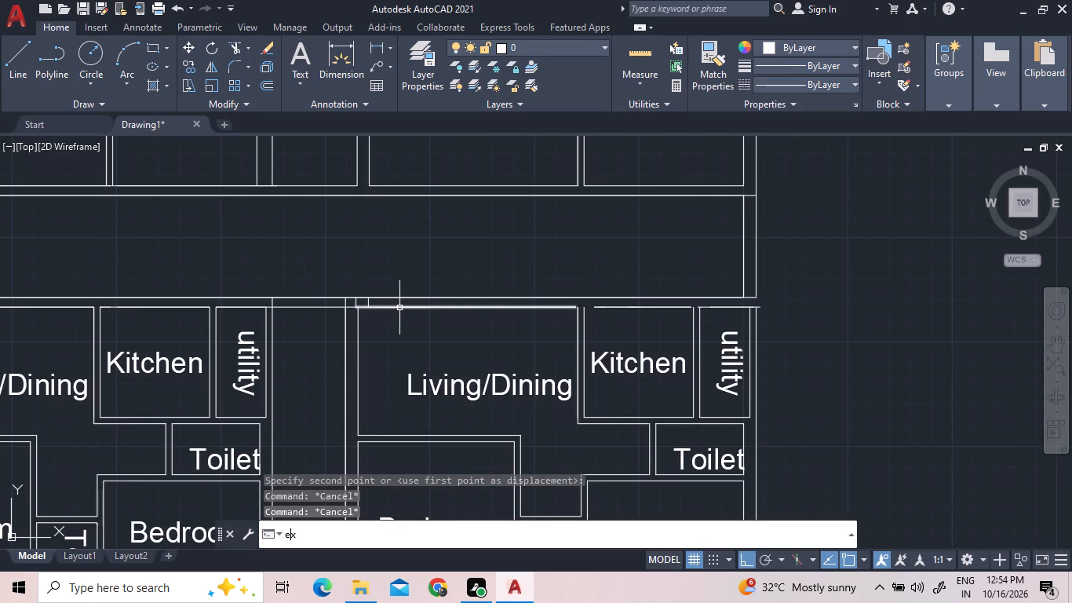
pyautogui.press('space')
pyautogui.scroll(4, 603, 305)
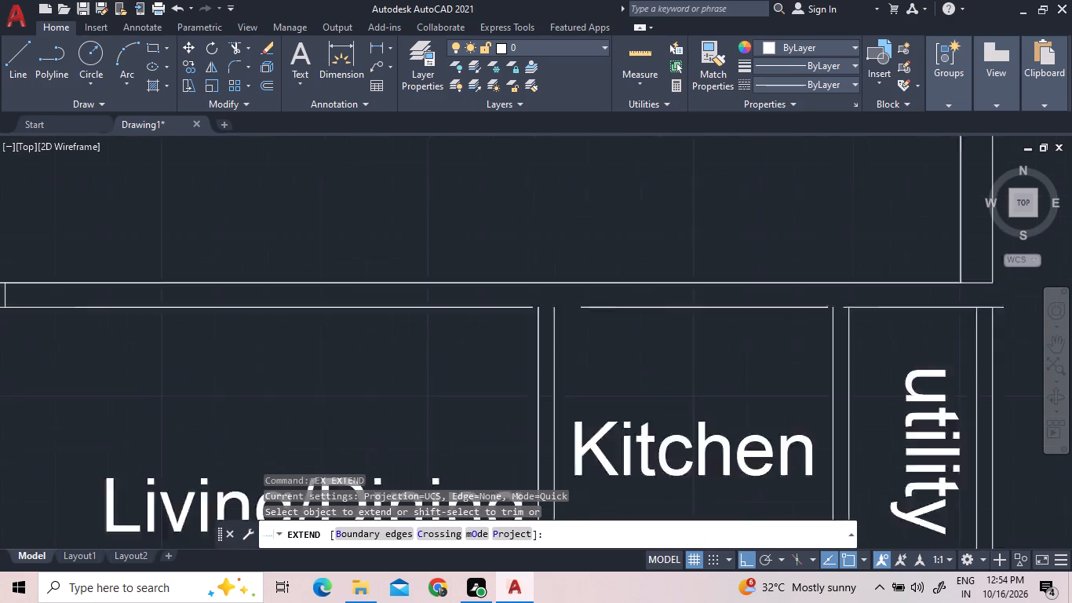
pyautogui.click(560, 309)
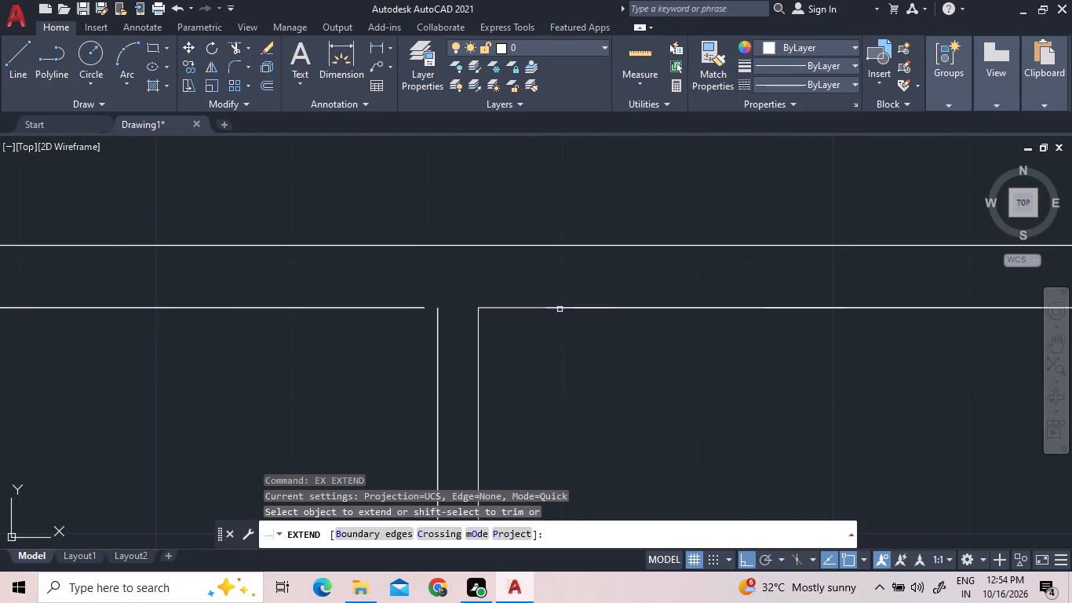
pyautogui.click(483, 307)
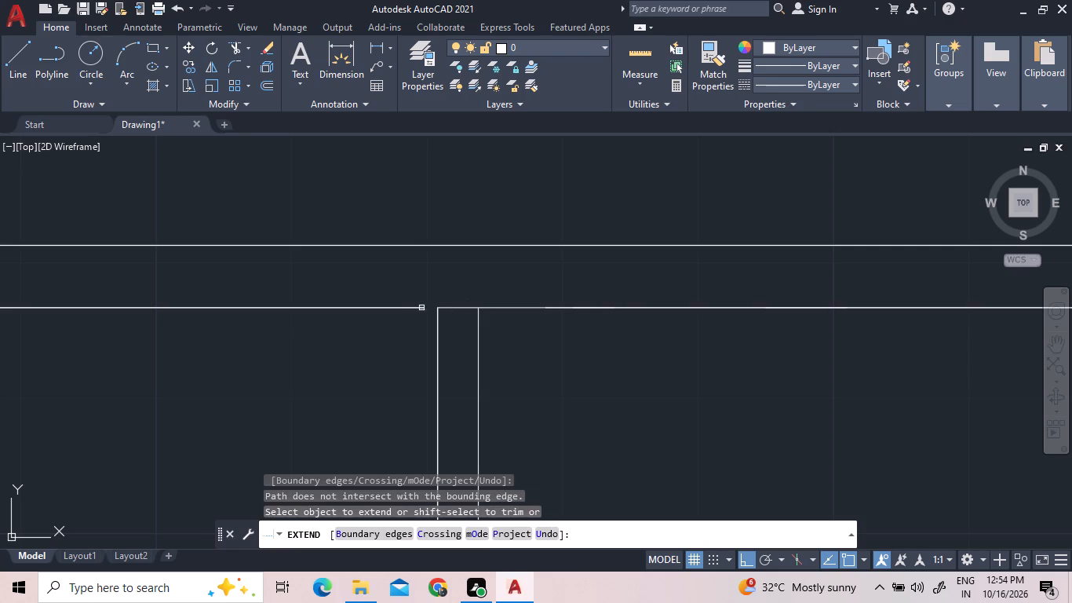
pyautogui.click(414, 308)
pyautogui.scroll(-3, 583, 315)
pyautogui.scroll(-2, 649, 313)
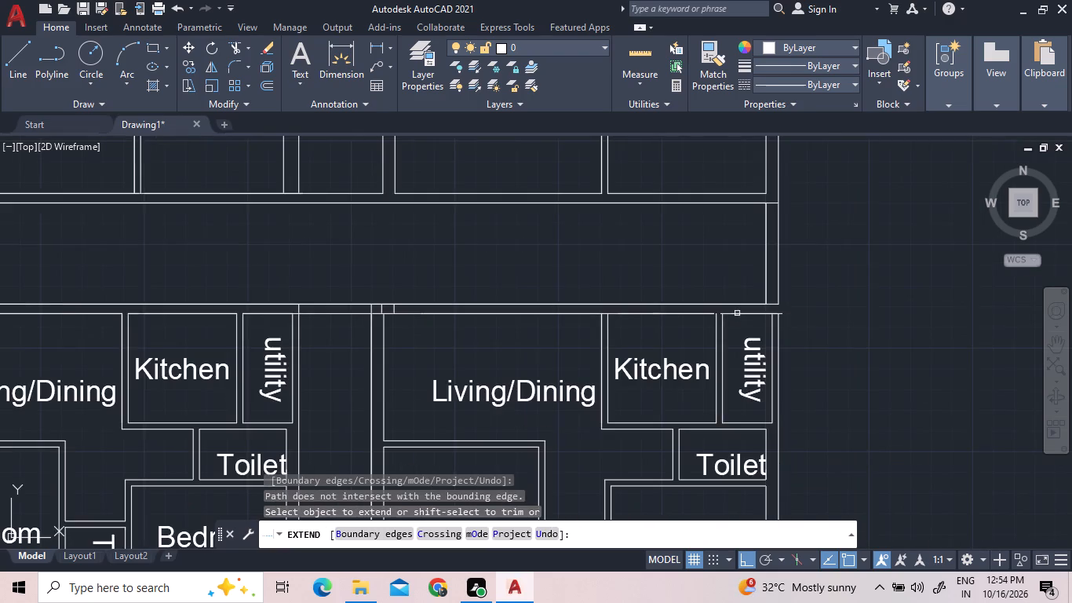
pyautogui.scroll(4, 737, 313)
pyautogui.click(695, 316)
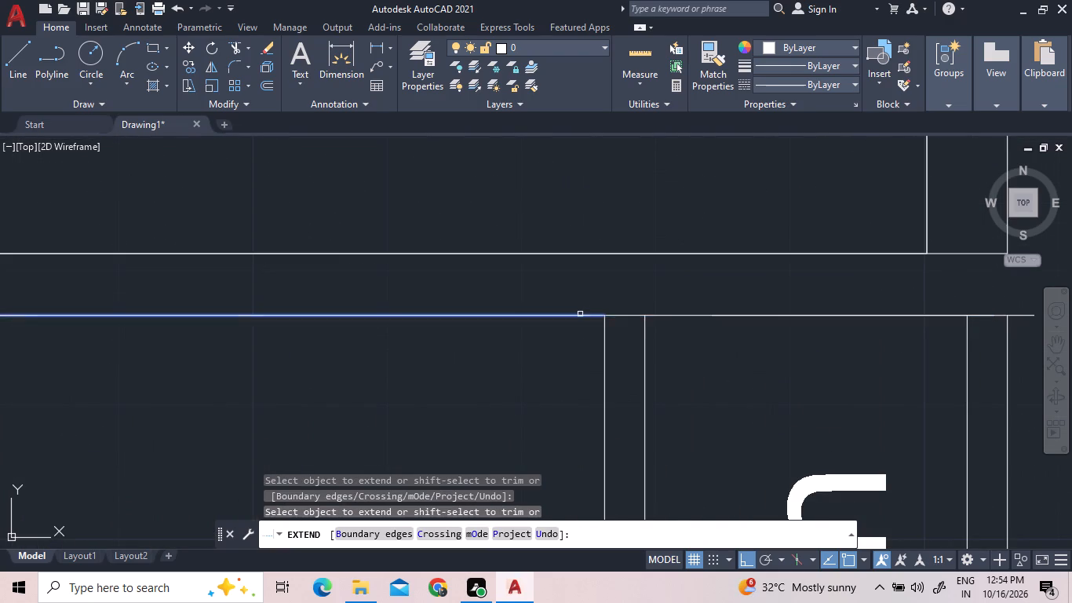
pyautogui.click(580, 314)
pyautogui.scroll(-3, 695, 325)
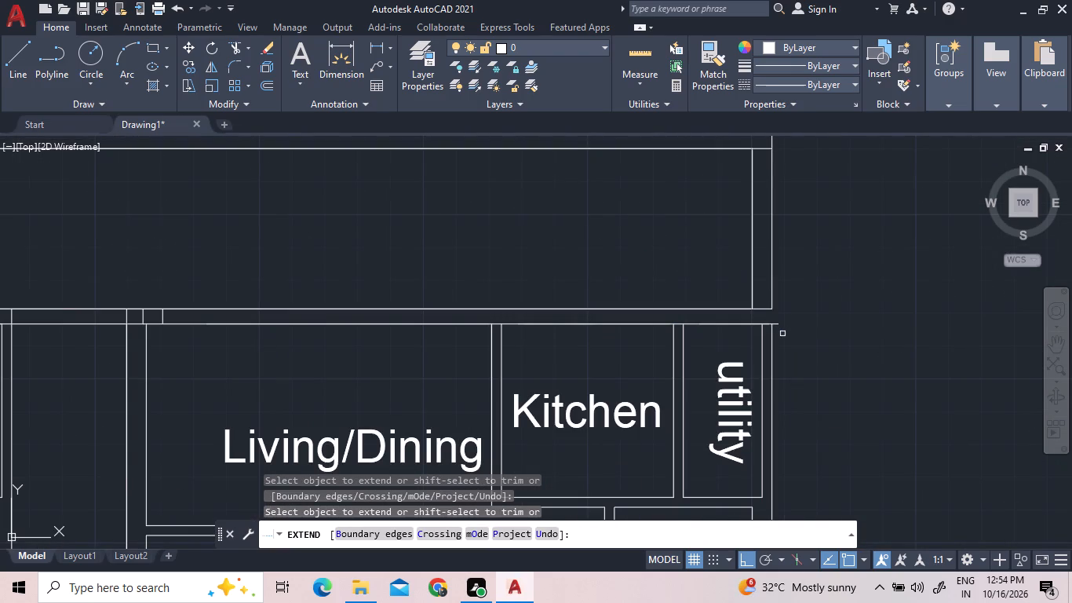
pyautogui.press('Escape')
pyautogui.press('Escape')
# Trim the top inner wall line's overhang past the lower-right unit's right outer wall.
pyautogui.write('tr')
pyautogui.press('space')
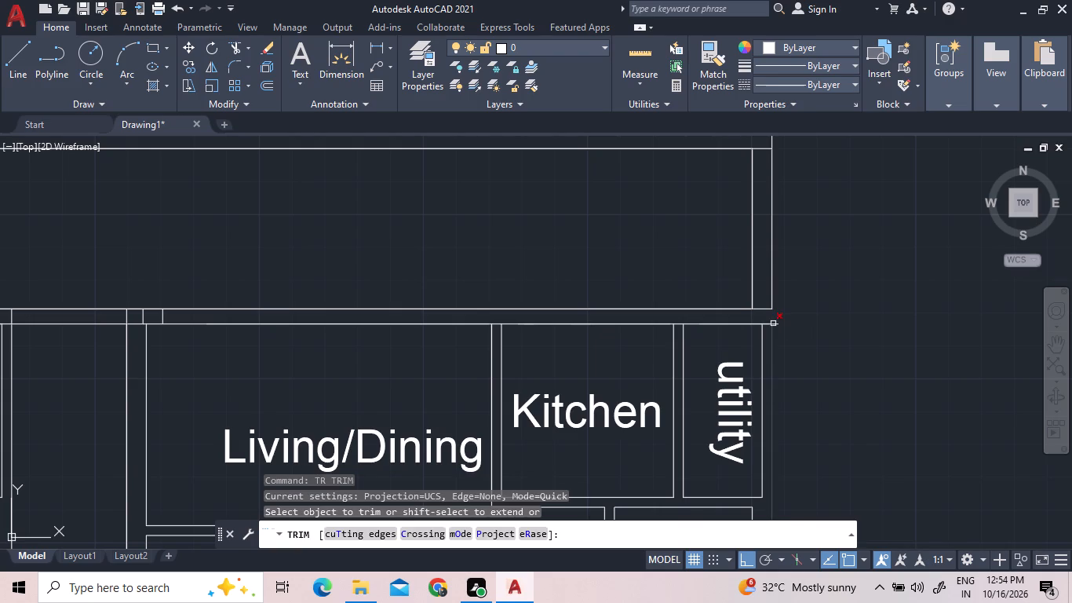
pyautogui.scroll(3, 773, 323)
pyautogui.click(784, 338)
pyautogui.click(782, 312)
pyautogui.scroll(-4, 742, 309)
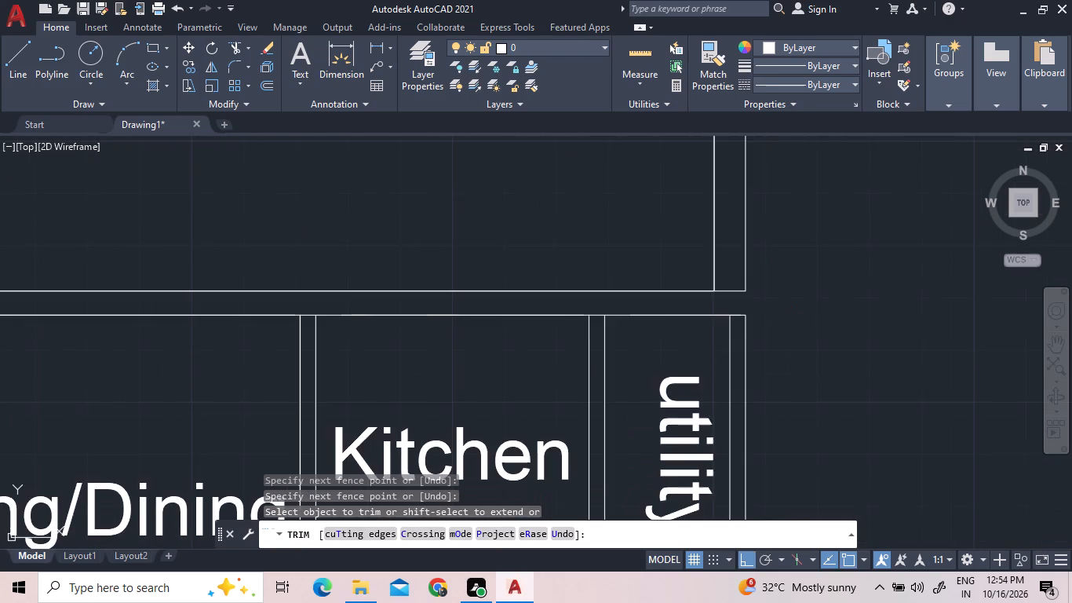
# Trim the vertical stubs, crossing wall line segment and leftover overhang at the top of the lower-right unit's left wall.
pyautogui.moveTo(567, 309); pyautogui.dragTo(749, 306, button='middle')
pyautogui.scroll(-2, 764, 308)
pyautogui.moveTo(572, 315); pyautogui.dragTo(745, 305, button='middle')
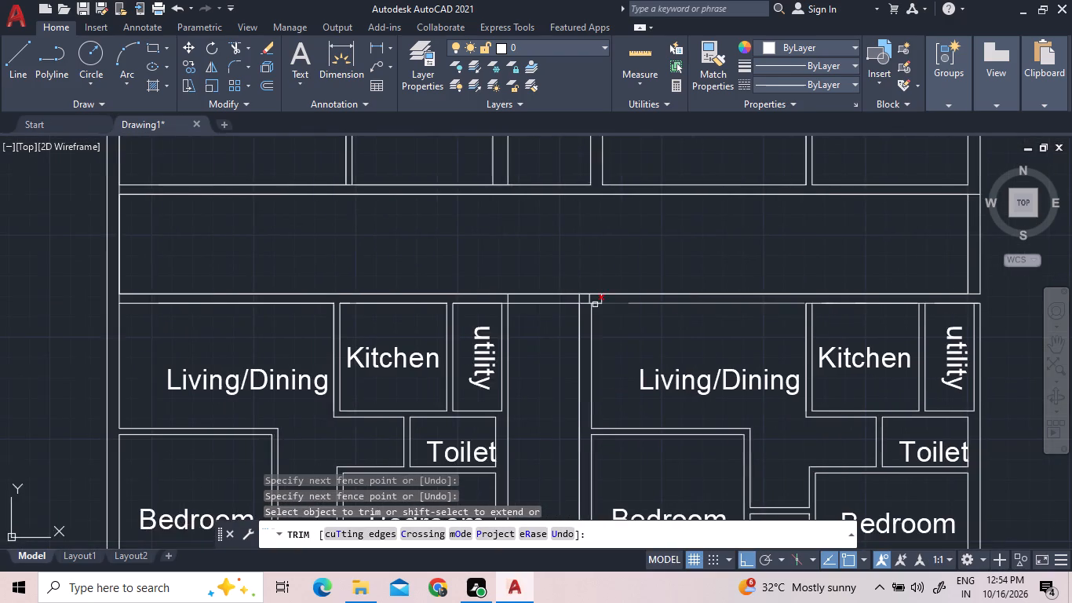
pyautogui.scroll(6, 593, 305)
pyautogui.moveTo(596, 285); pyautogui.dragTo(621, 309, button='middle')
pyautogui.scroll(2, 632, 283)
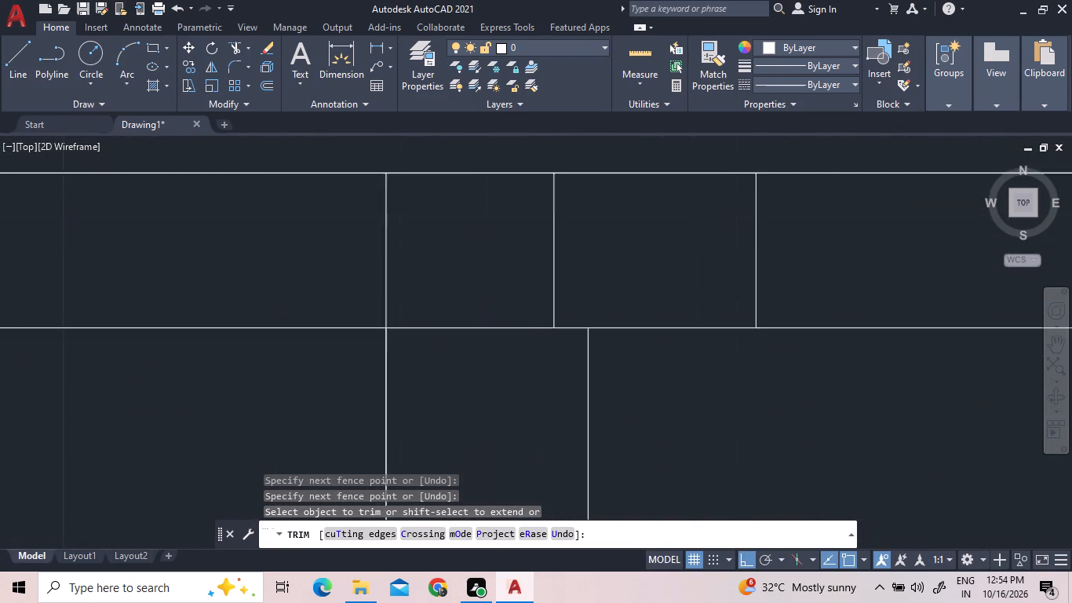
pyautogui.scroll(-2, 647, 282)
pyautogui.moveTo(638, 272); pyautogui.dragTo(716, 265)
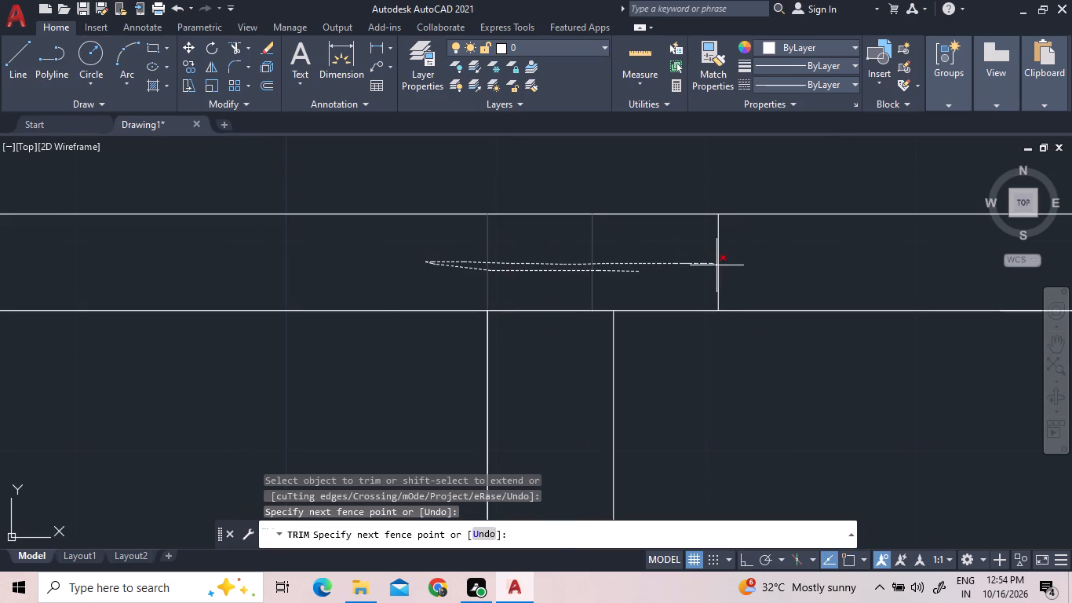
pyautogui.moveTo(716, 265); pyautogui.dragTo(583, 323)
pyautogui.scroll(-6, 592, 305)
pyautogui.scroll(2, 600, 301)
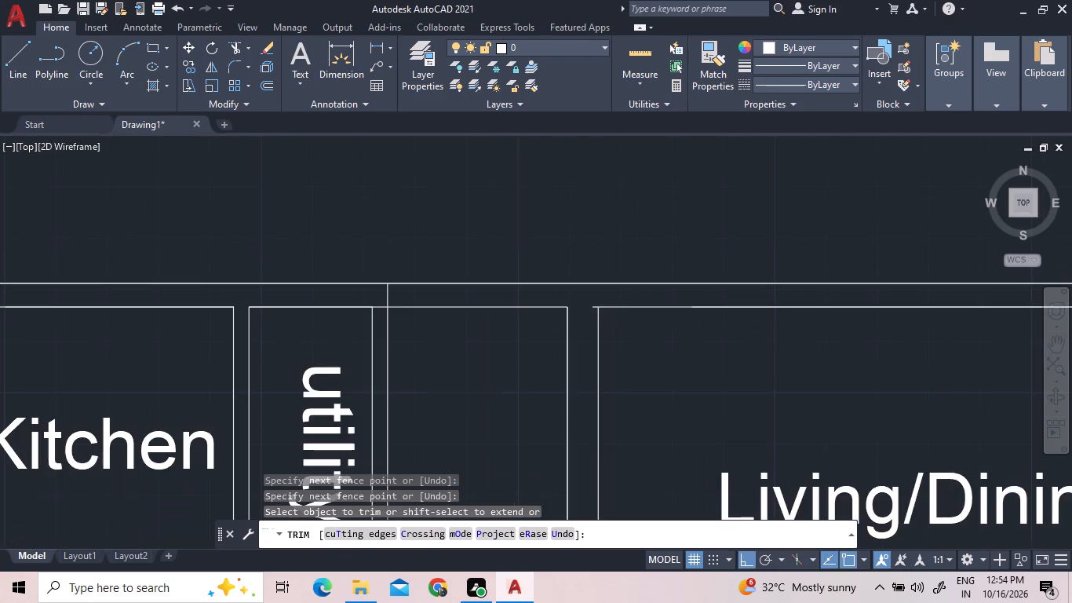
pyautogui.scroll(3, 600, 301)
pyautogui.moveTo(558, 319); pyautogui.dragTo(546, 373)
pyautogui.scroll(-11, 564, 324)
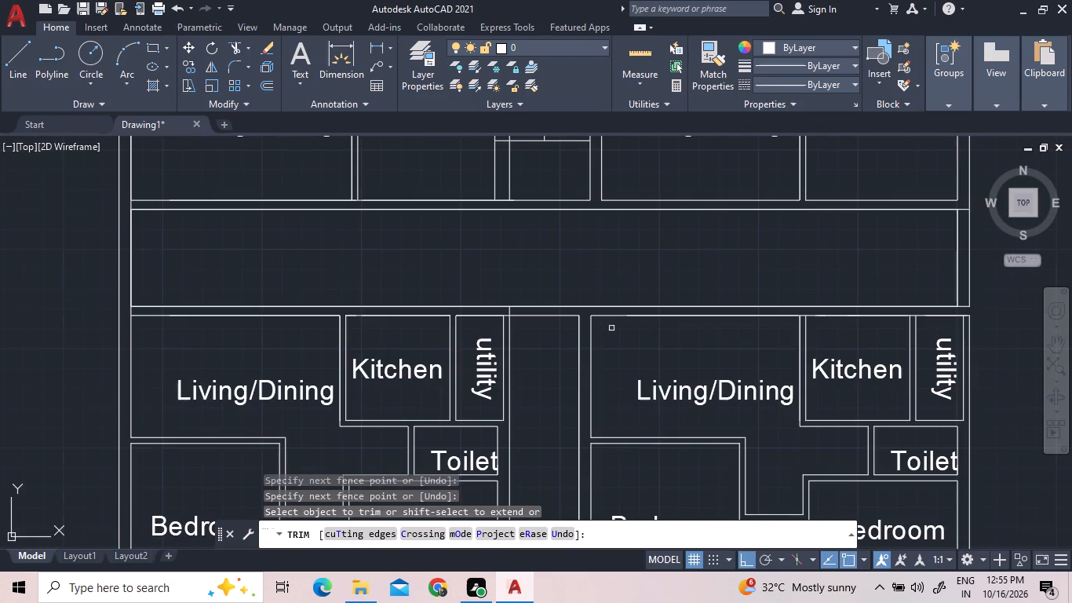
# Trim the vertical stub and crossing wall line segment at the top of the lower-left unit's right wall, beside the utility.
pyautogui.scroll(6, 496, 309)
pyautogui.moveTo(522, 320); pyautogui.dragTo(759, 328)
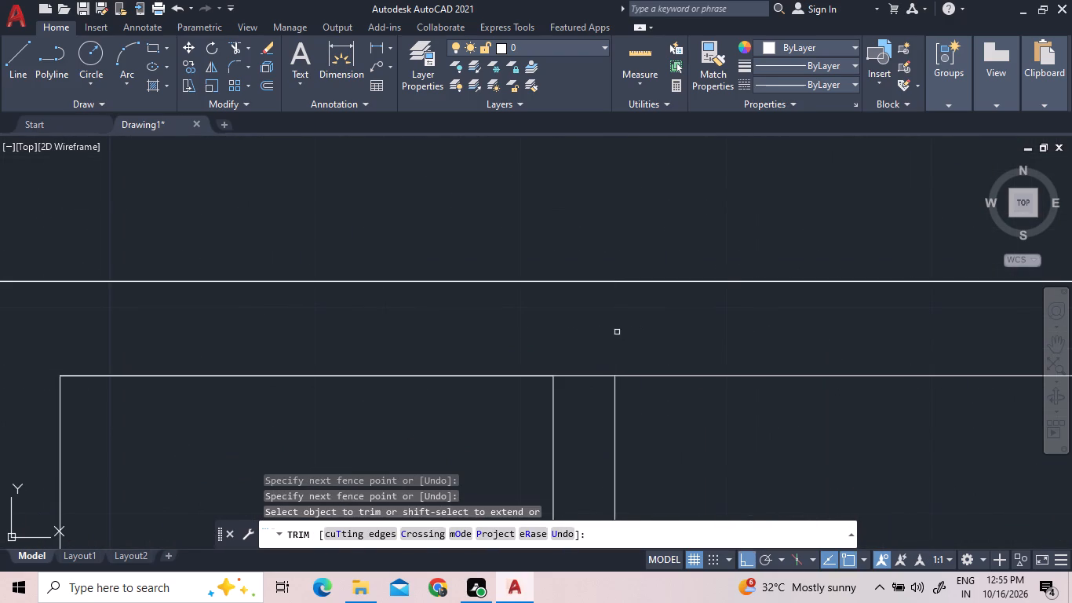
pyautogui.moveTo(597, 348); pyautogui.dragTo(597, 400)
# Examine the wall junctions between the two lower units and the corridor, and the overall floor plan.
pyautogui.scroll(-11, 606, 360)
pyautogui.moveTo(633, 390); pyautogui.dragTo(636, 380, button='middle')
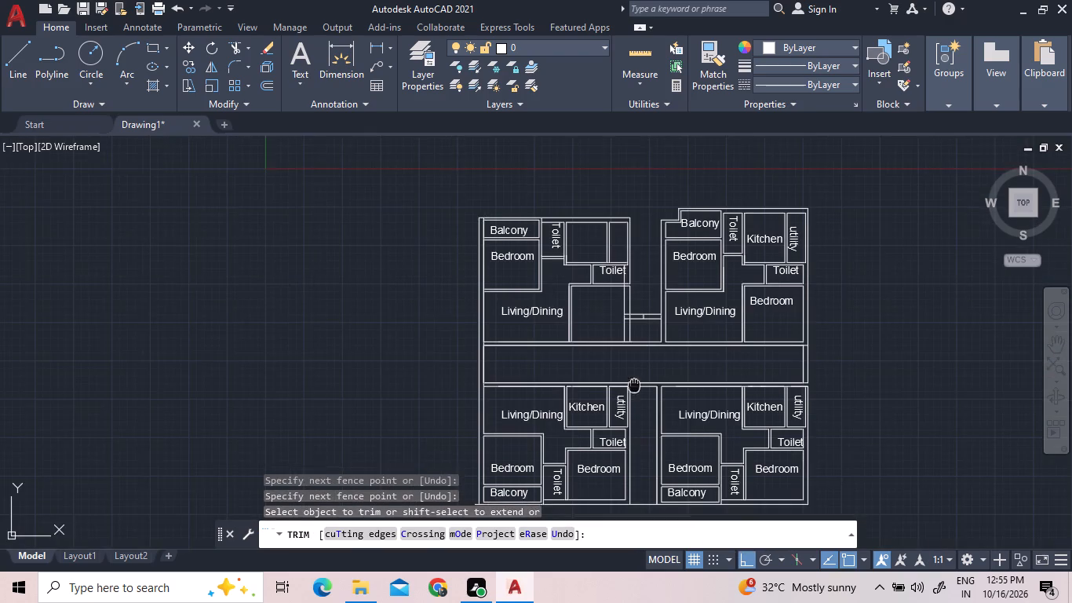
pyautogui.moveTo(636, 380); pyautogui.dragTo(643, 340, button='middle')
pyautogui.scroll(2, 640, 382)
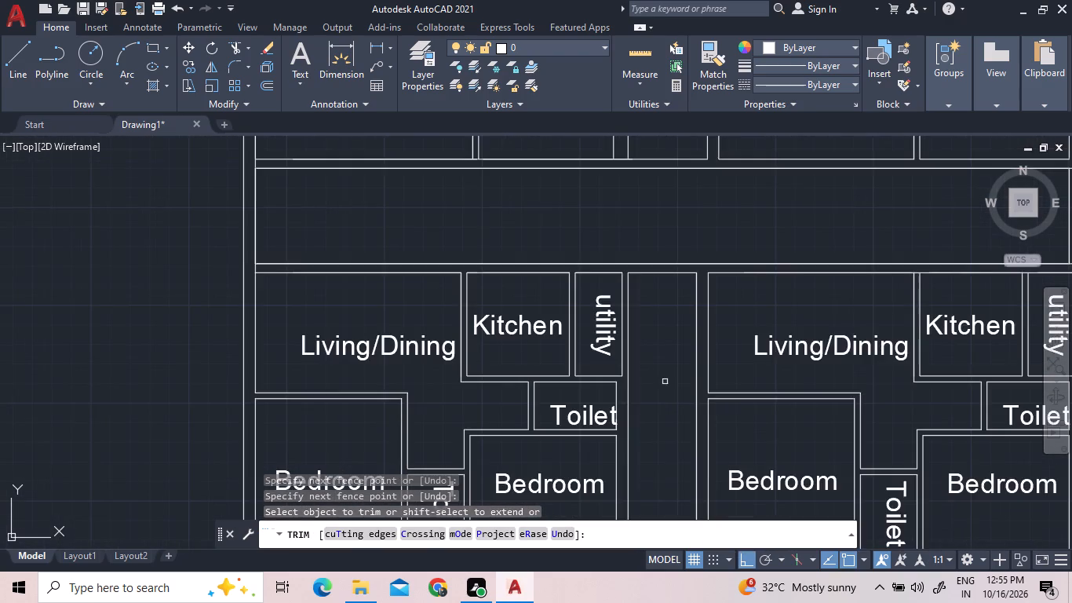
pyautogui.scroll(-2, 670, 382)
pyautogui.moveTo(666, 389); pyautogui.dragTo(669, 353, button='middle')
pyautogui.scroll(-1, 614, 404)
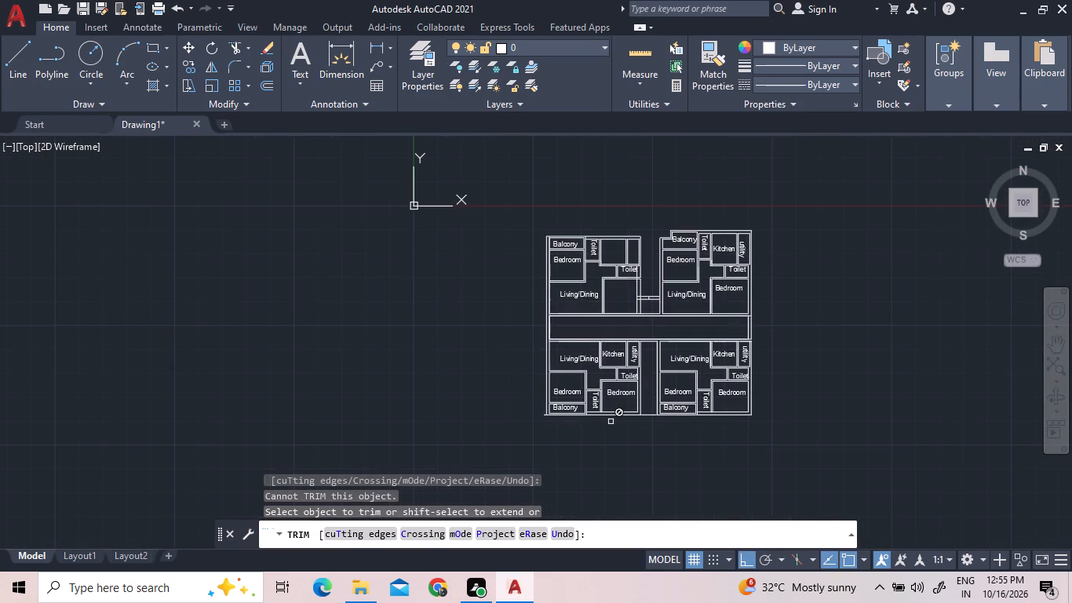
pyautogui.press('Escape')
pyautogui.press('Escape')
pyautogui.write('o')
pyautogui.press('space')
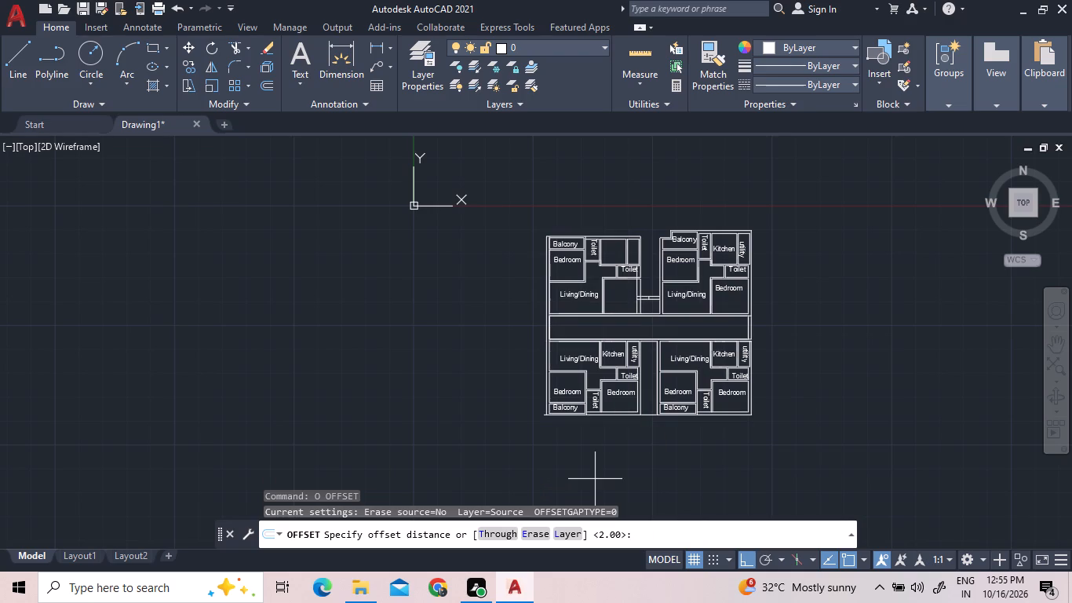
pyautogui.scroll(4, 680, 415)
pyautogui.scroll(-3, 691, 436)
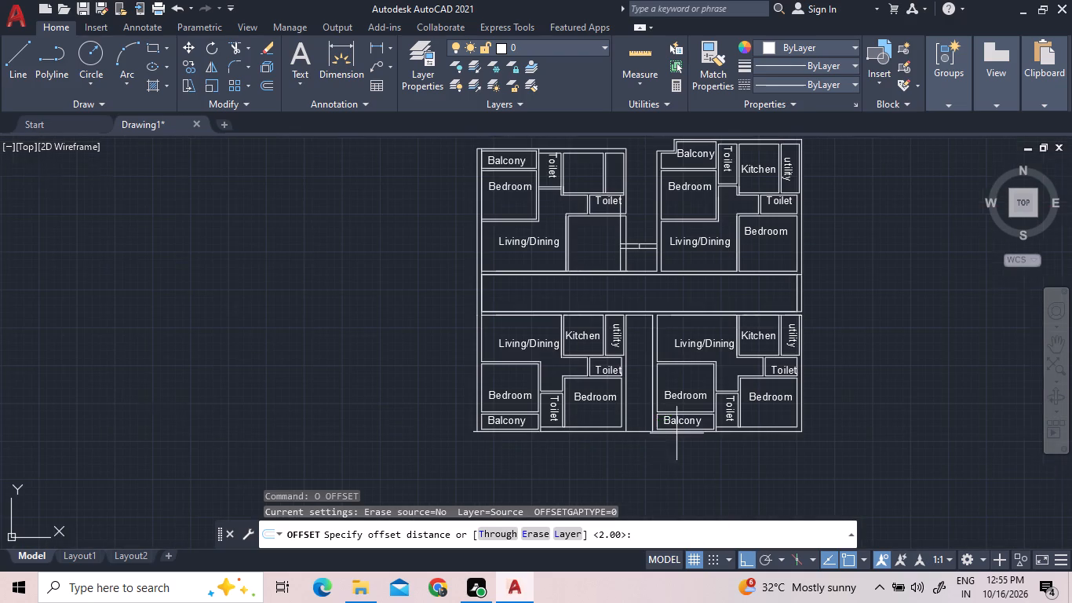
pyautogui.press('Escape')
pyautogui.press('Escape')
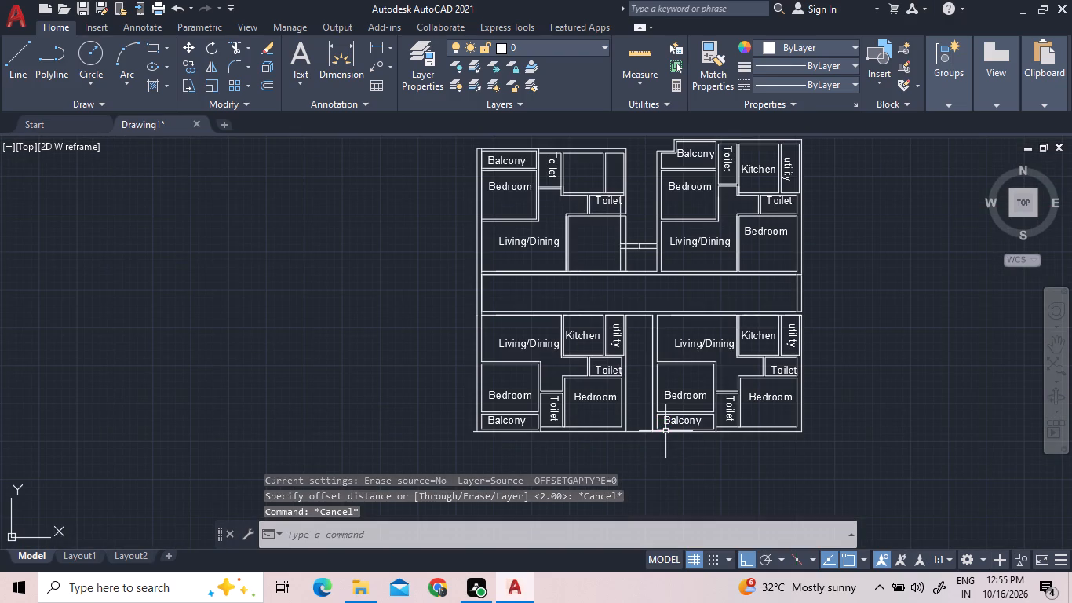
# Trim the bottom outer wall line's overhang past the lower-left unit's left outer wall, beside the balcony.
pyautogui.write('tr')
pyautogui.press('space')
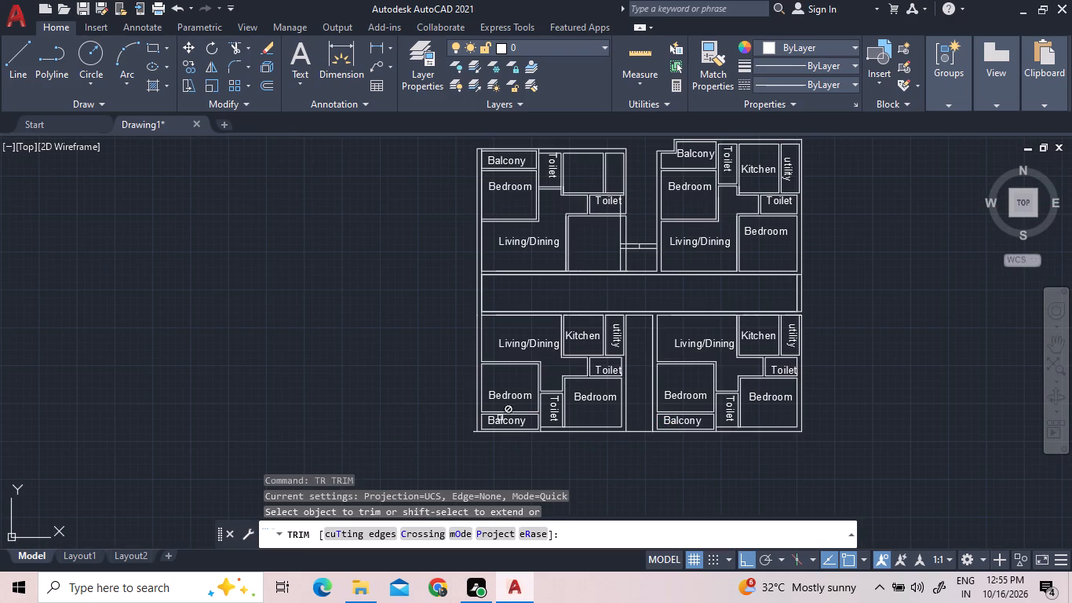
pyautogui.scroll(5, 468, 431)
pyautogui.click(531, 474)
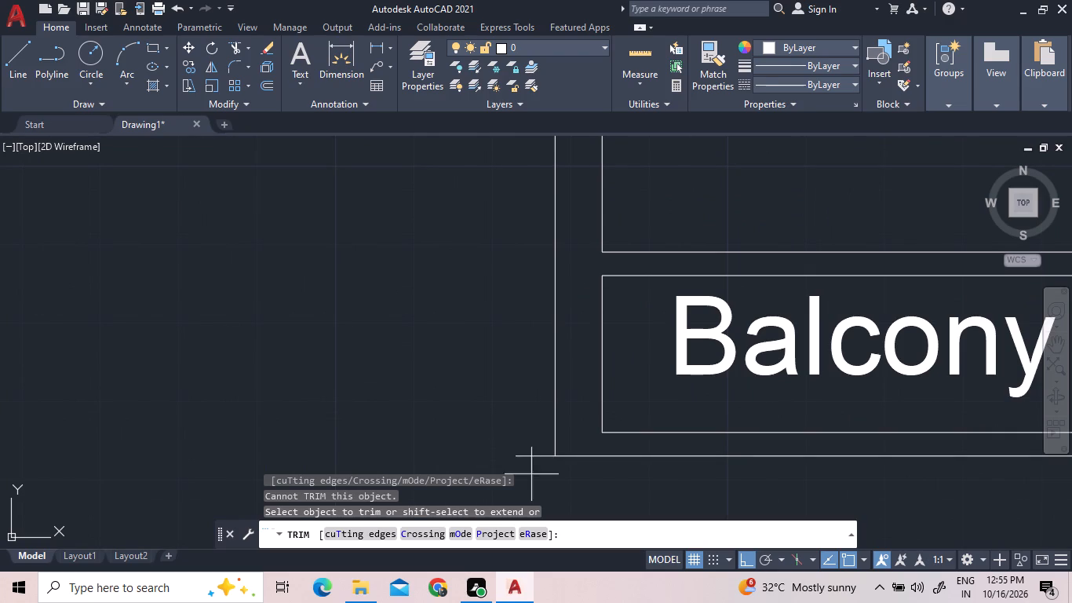
pyautogui.click(531, 444)
pyautogui.scroll(-6, 540, 434)
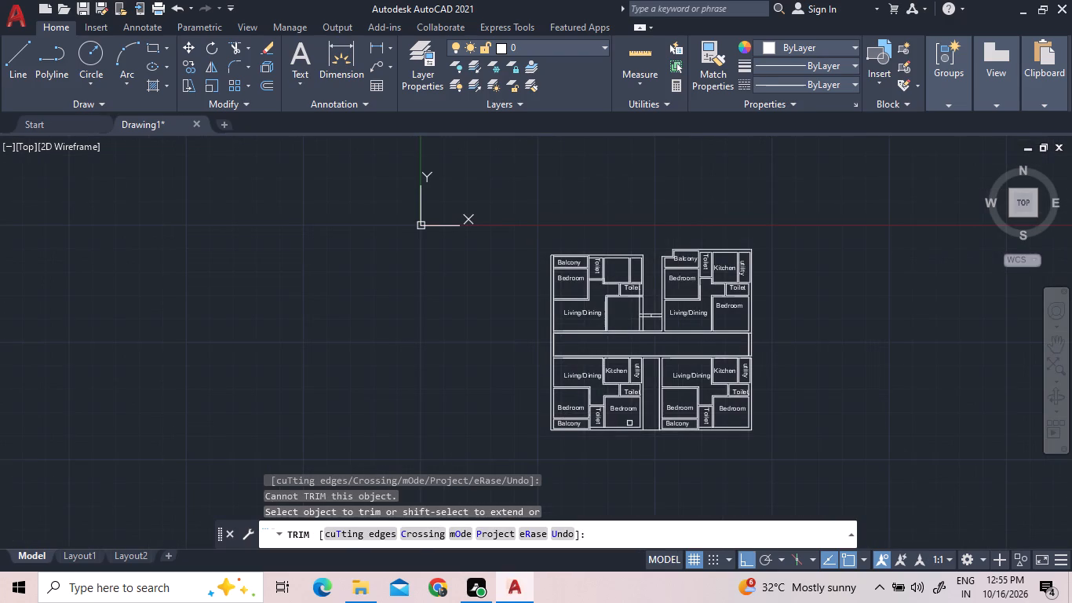
pyautogui.moveTo(629, 423); pyautogui.dragTo(587, 431, button='middle')
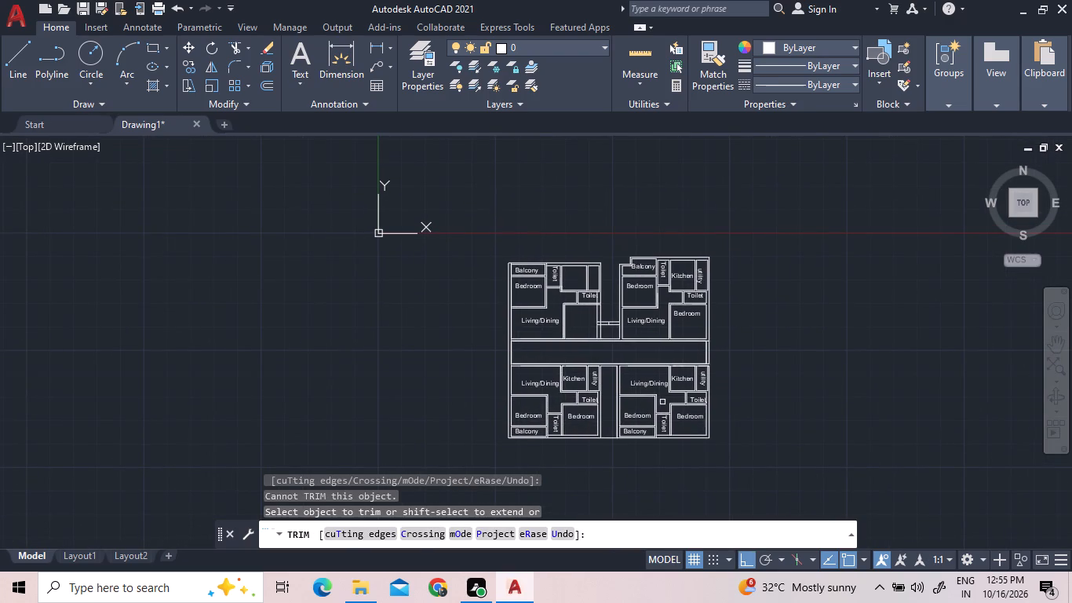
pyautogui.press('Escape')
pyautogui.press('Escape')
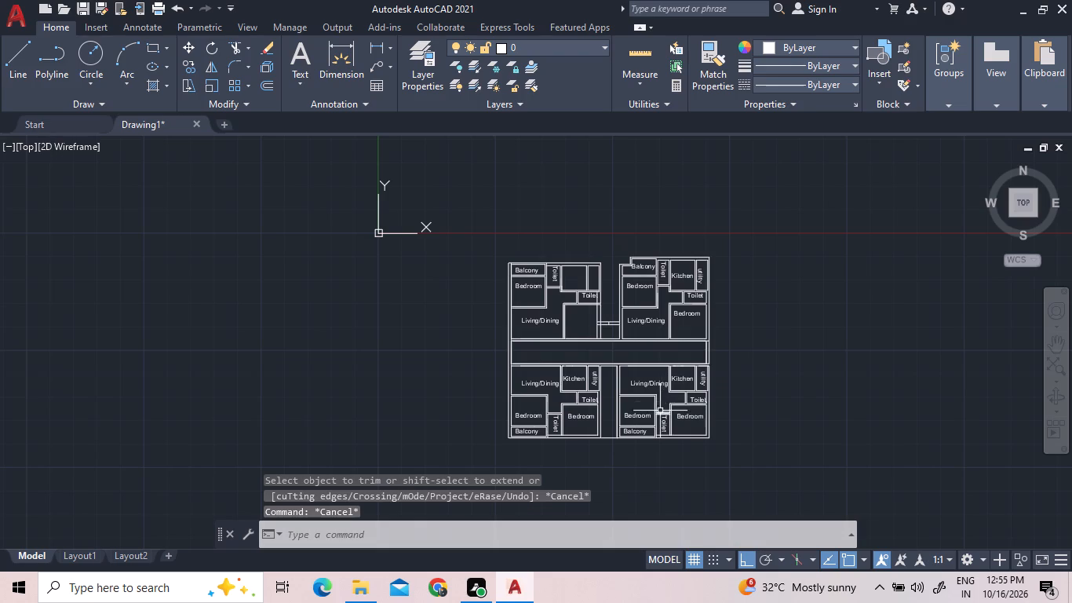
# Measure the width of the corridor between the upper and lower units.
pyautogui.scroll(4, 683, 356)
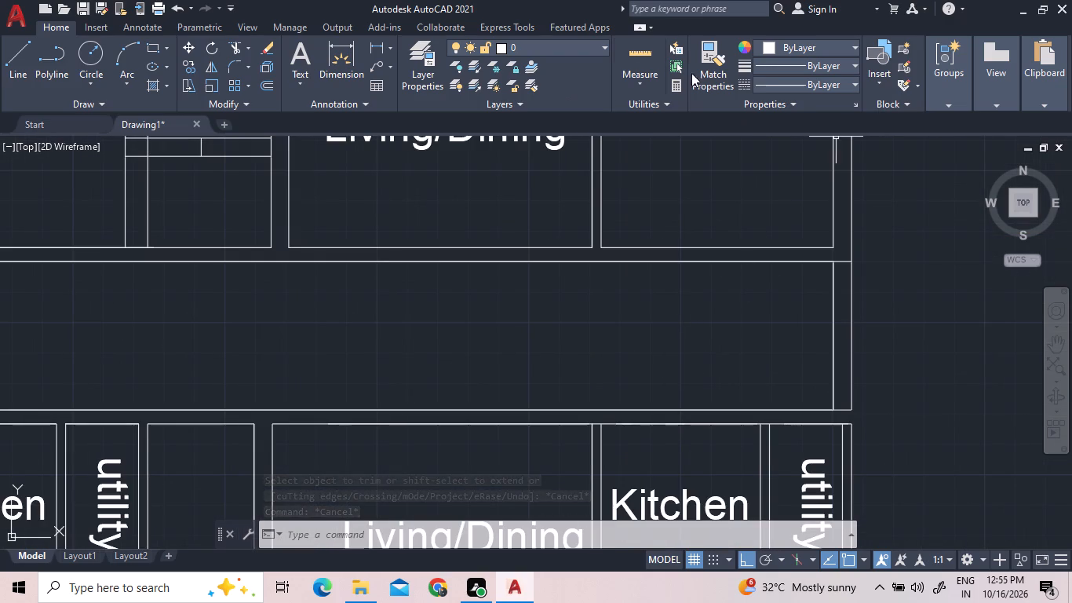
pyautogui.click(640, 59)
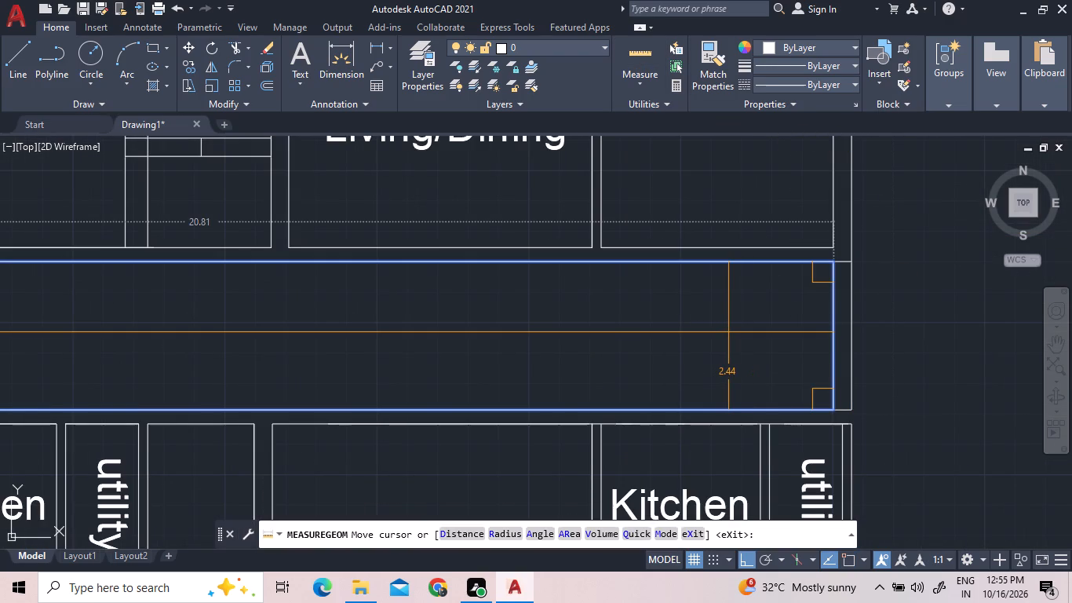
pyautogui.press('Escape')
pyautogui.press('Escape')
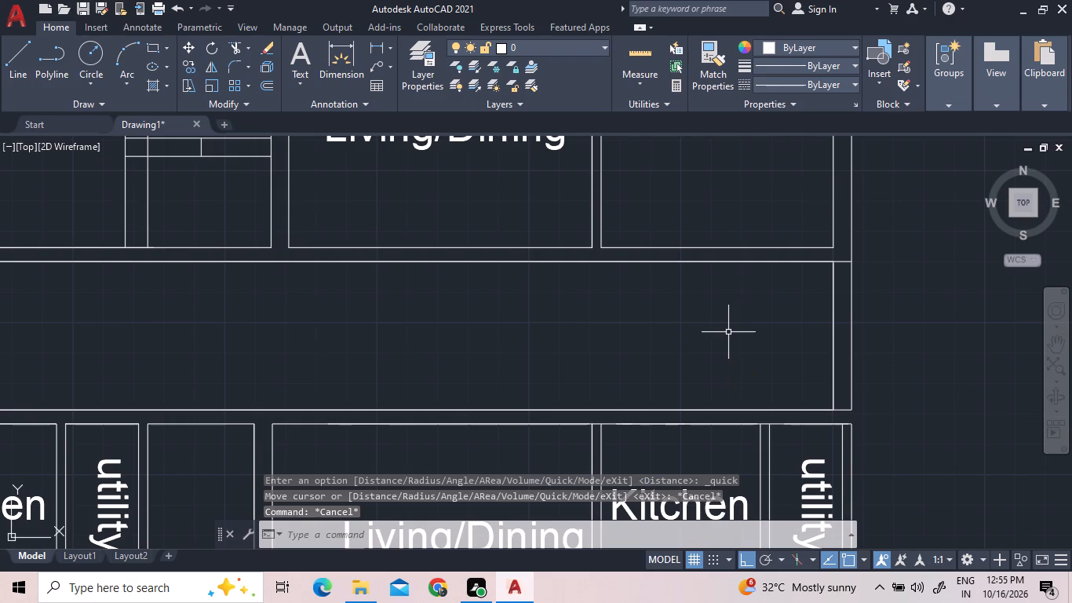
# Draw an open-bottomed outline beside the plan: left side about 7.78 long, top of two 1.22 segments, and a parallel right side.
pyautogui.write('l')
pyautogui.press('space')
pyautogui.scroll(-3, 787, 366)
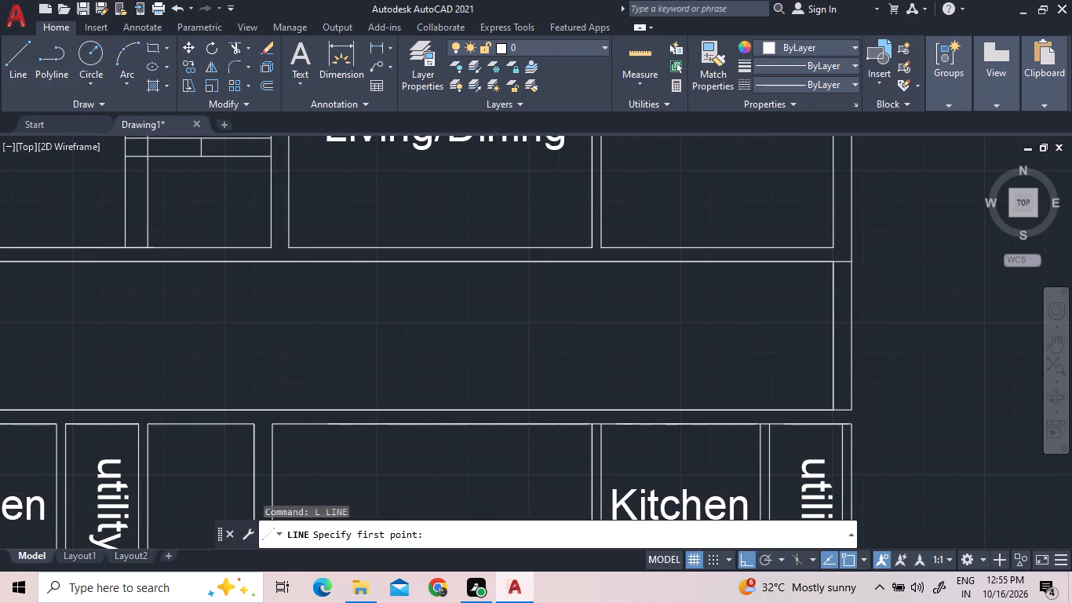
pyautogui.moveTo(860, 364); pyautogui.dragTo(593, 404, button='middle')
pyautogui.click(731, 416)
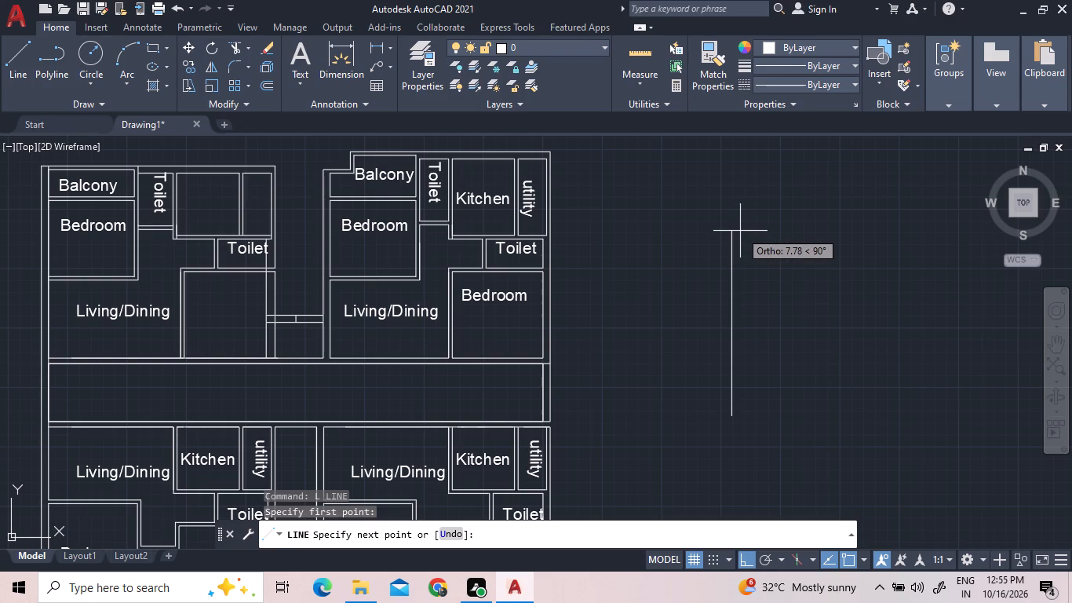
pyautogui.click(740, 231)
pyautogui.write('1.22')
pyautogui.press('Return')
pyautogui.write('1.22')
pyautogui.press('Return')
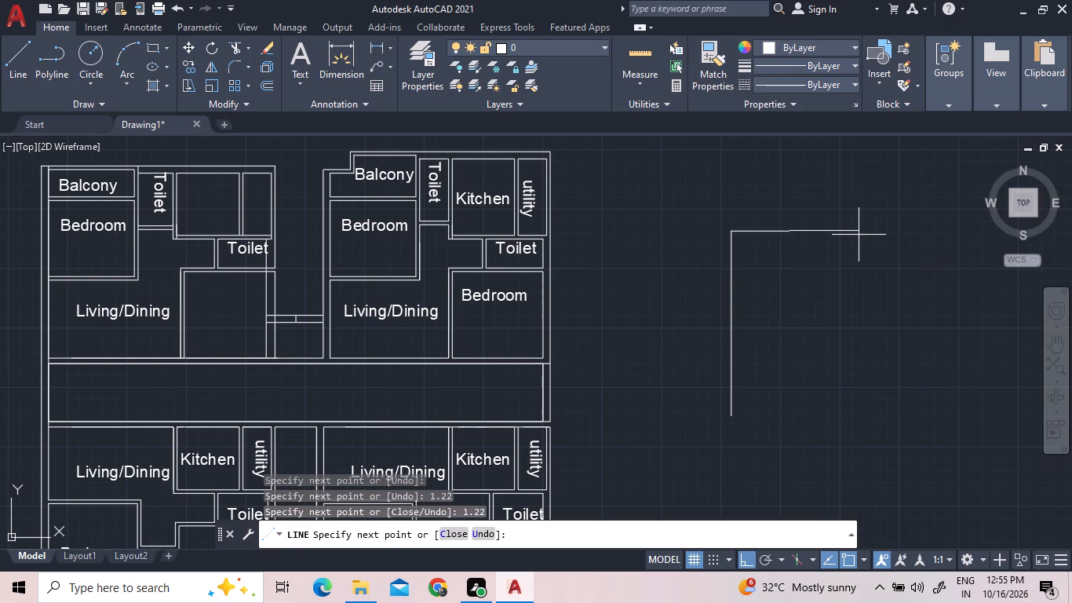
pyautogui.click(807, 407)
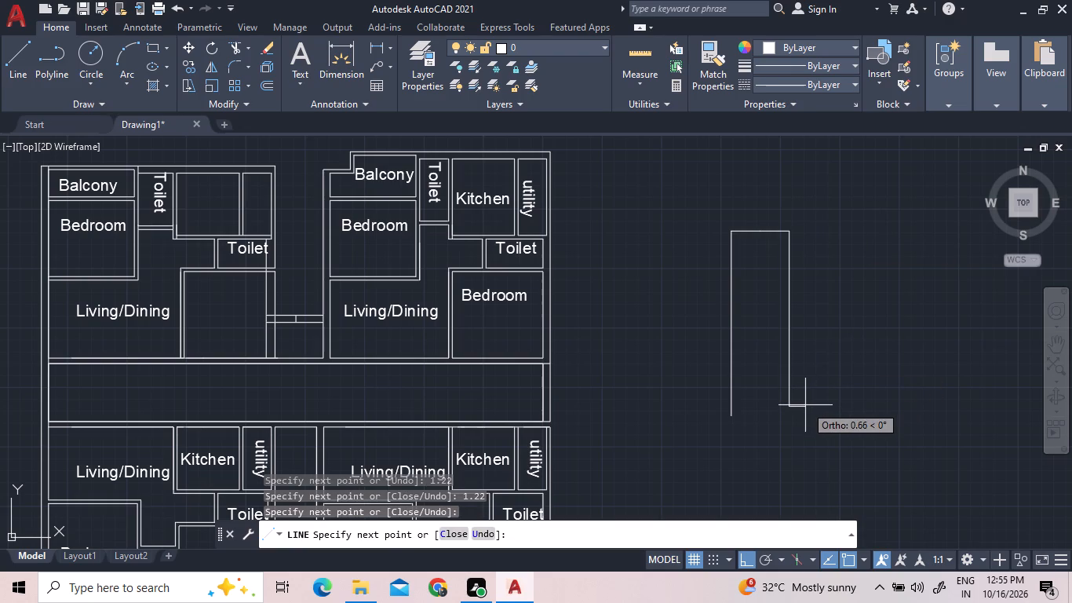
pyautogui.press('space')
# Offset the outline's right side inward and both top segments downward by 1.22.
pyautogui.write('o 1.22')
pyautogui.press('Return')
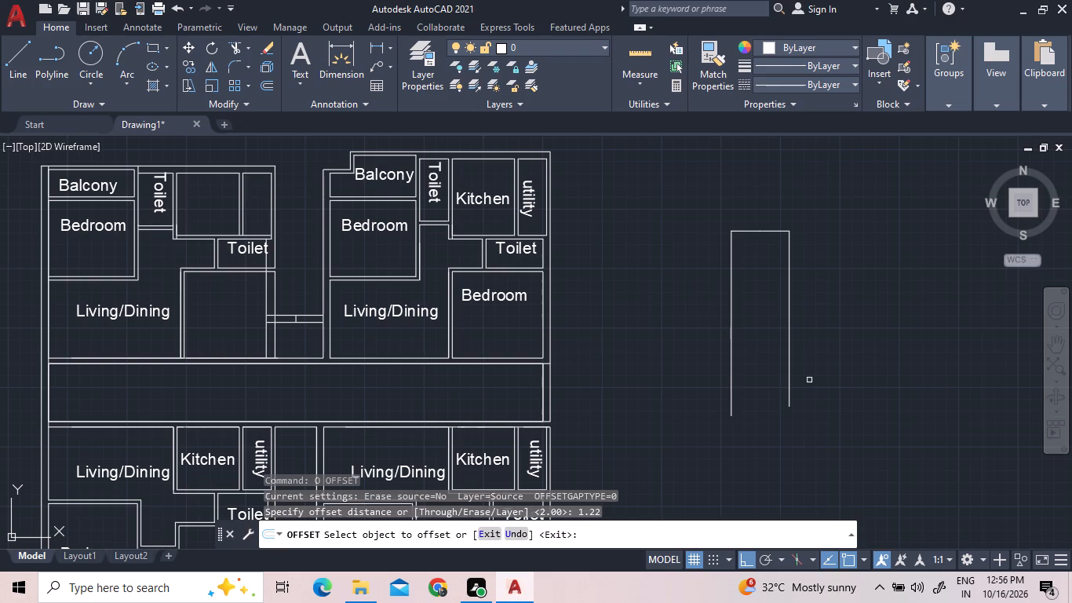
pyautogui.click(789, 368)
pyautogui.click(739, 368)
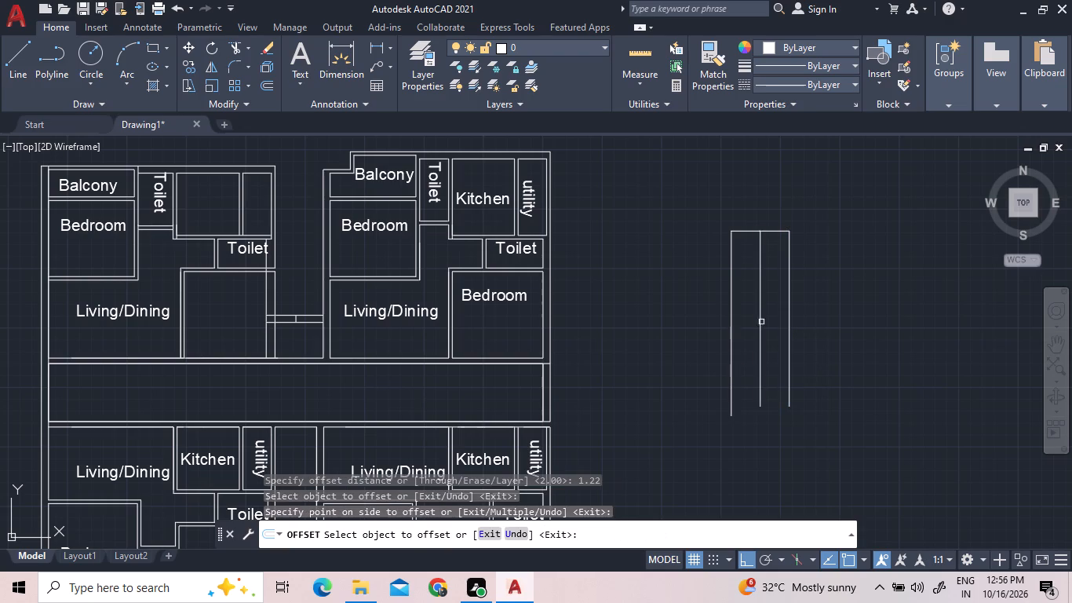
pyautogui.scroll(2, 772, 232)
pyautogui.click(774, 232)
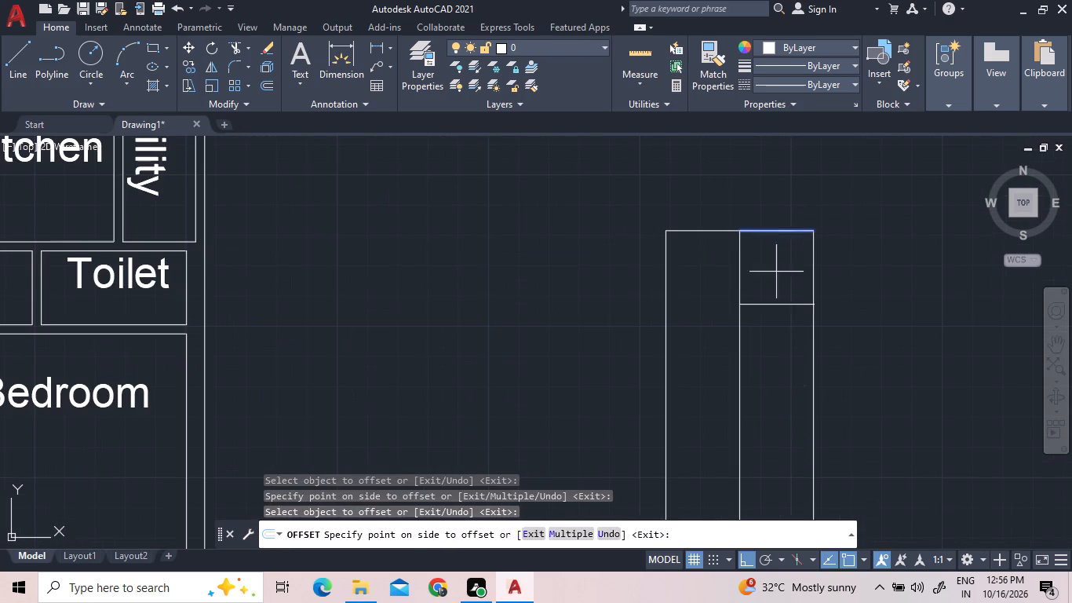
pyautogui.click(777, 272)
pyautogui.click(703, 230)
pyautogui.click(709, 276)
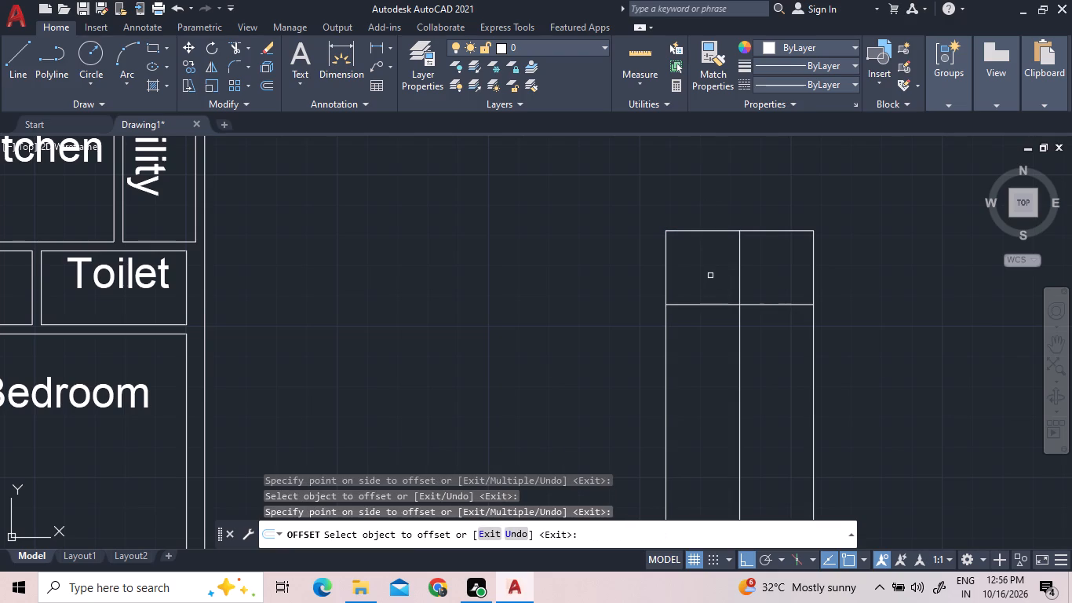
pyautogui.press('Escape')
pyautogui.press('Escape')
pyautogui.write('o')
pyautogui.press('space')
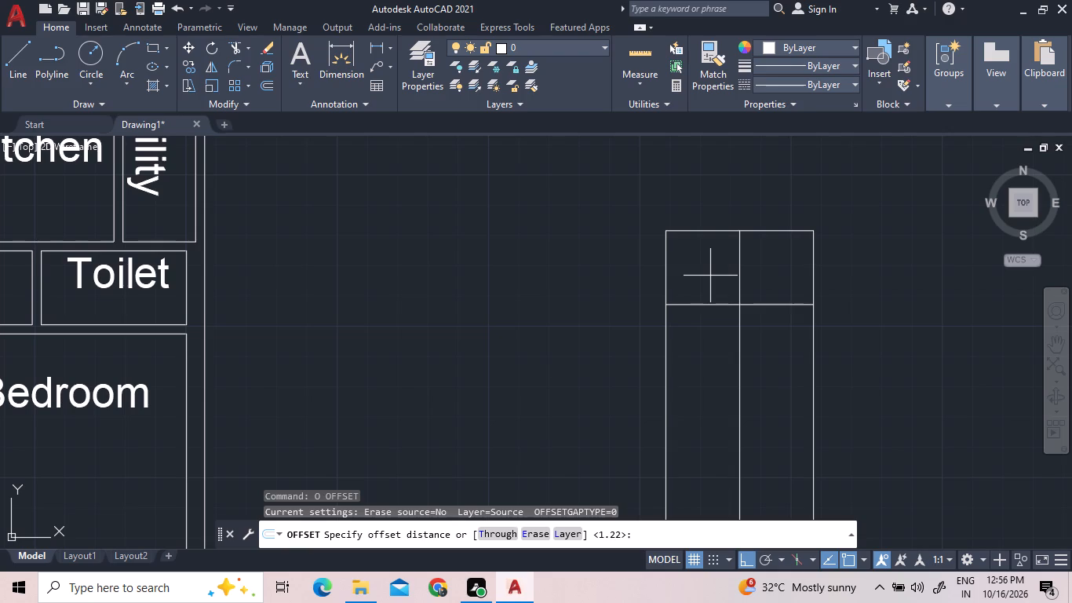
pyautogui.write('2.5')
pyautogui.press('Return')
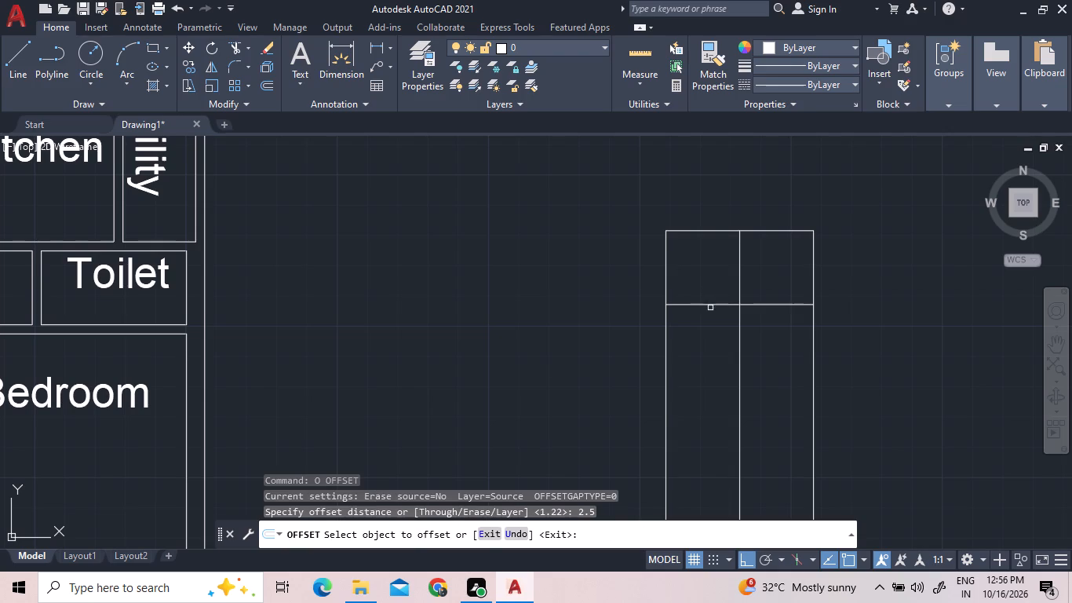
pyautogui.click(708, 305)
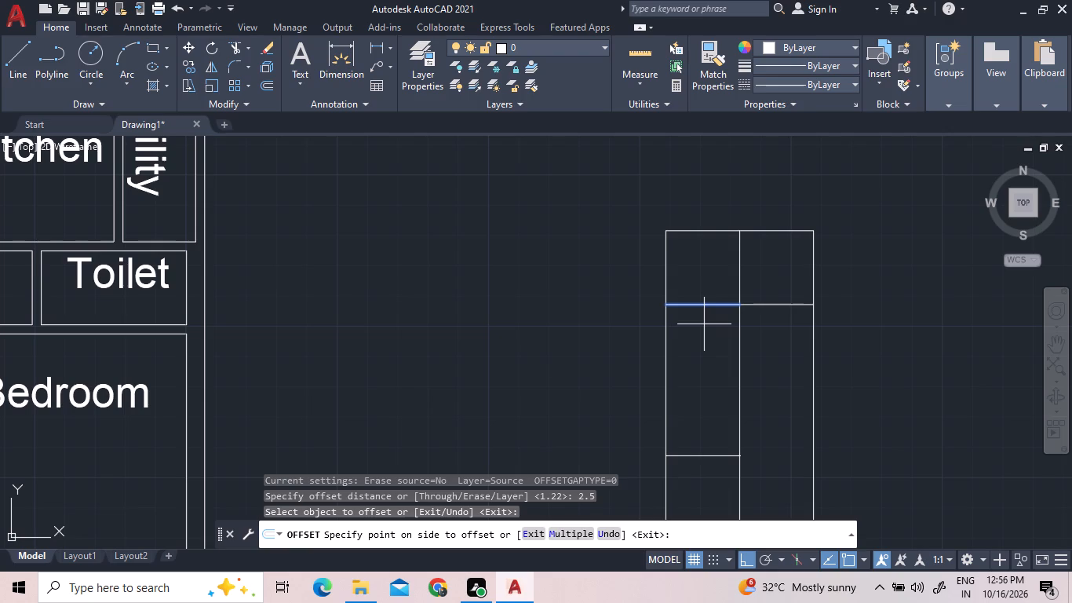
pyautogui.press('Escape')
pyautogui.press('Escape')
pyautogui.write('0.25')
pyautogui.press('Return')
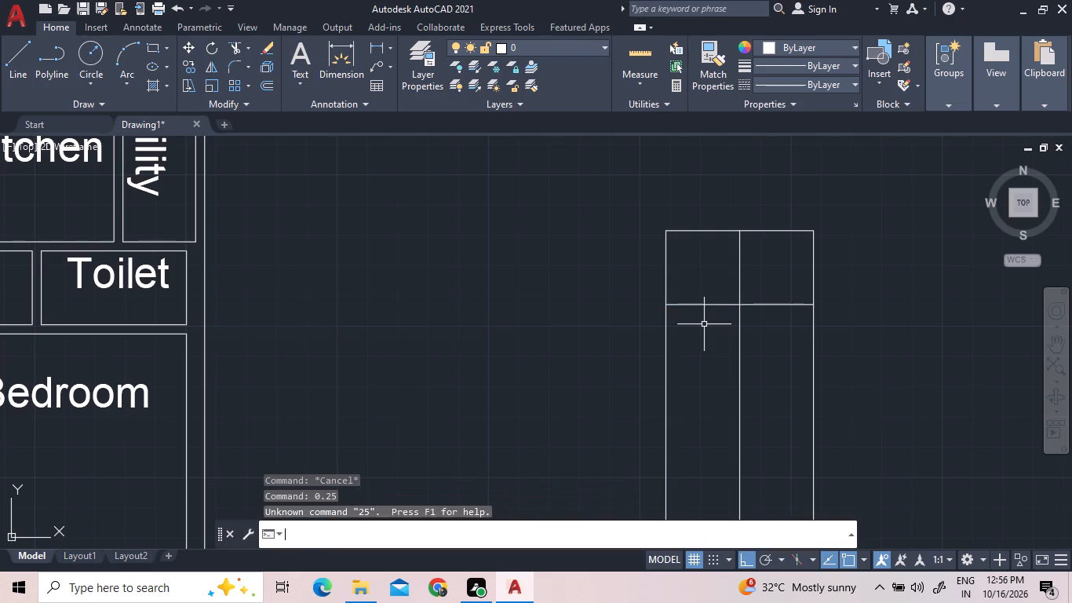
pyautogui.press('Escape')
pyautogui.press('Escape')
# Offset the left landing edge line downward repeatedly at 0.25 spacing to create ten stair tread lines in the left flight.
pyautogui.write('o 0.25')
pyautogui.press('Return')
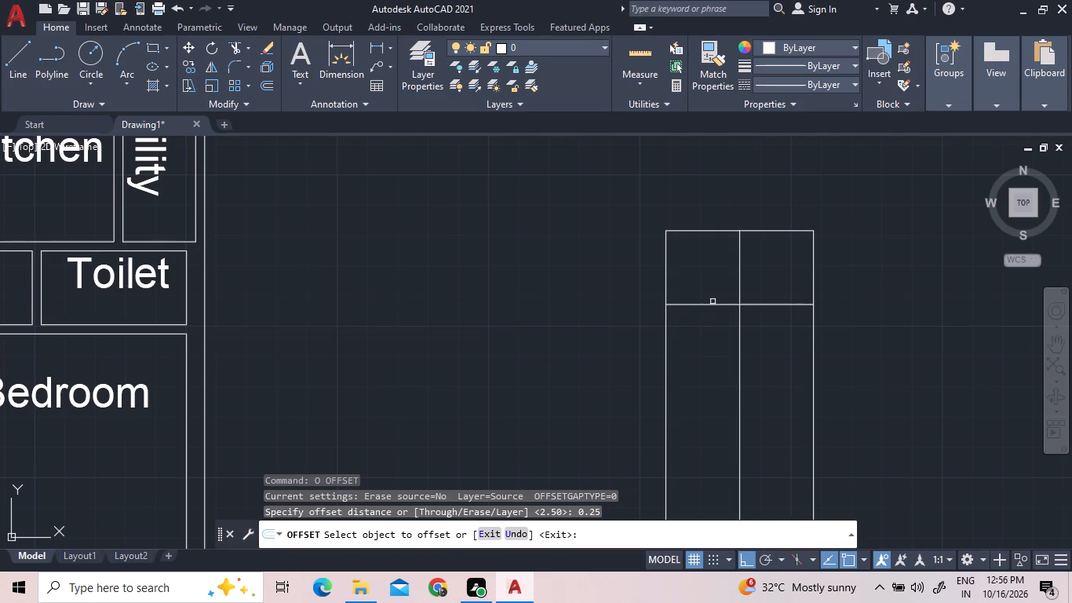
pyautogui.click(711, 305)
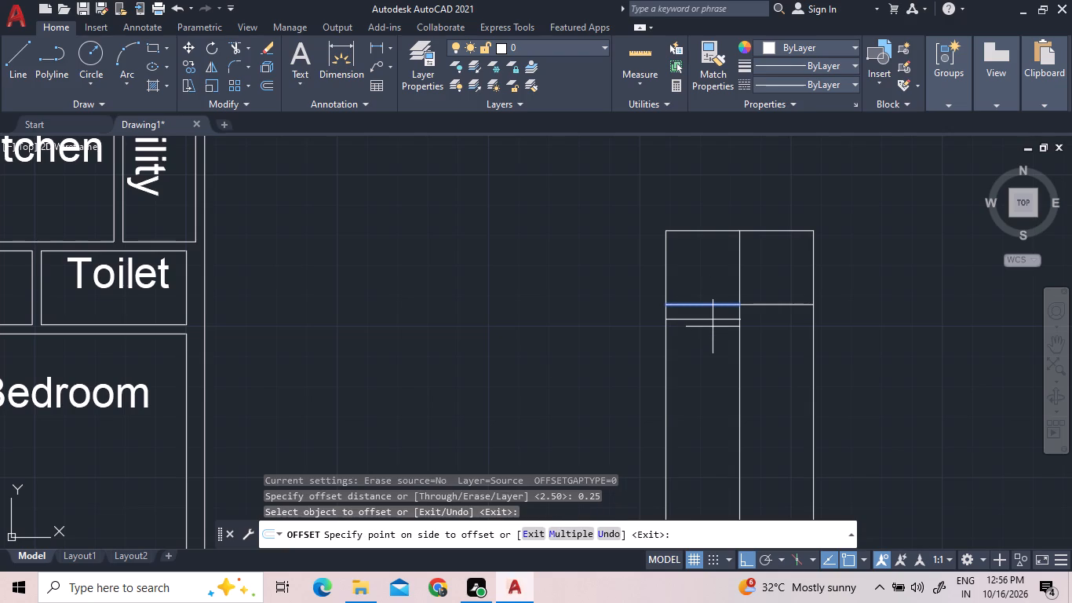
pyautogui.write('m')
pyautogui.press('space')
pyautogui.click(712, 395)
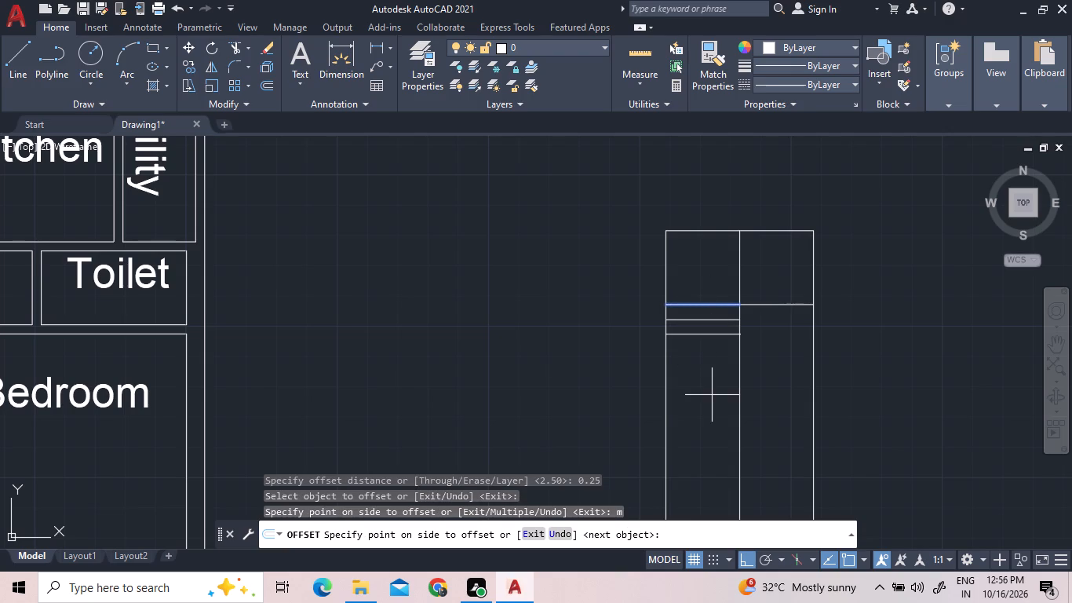
pyautogui.click(714, 425)
pyautogui.click(713, 438)
pyautogui.moveTo(713, 440); pyautogui.dragTo(715, 313, button='middle')
pyautogui.click(716, 356)
pyautogui.click(716, 371)
pyautogui.click(716, 388)
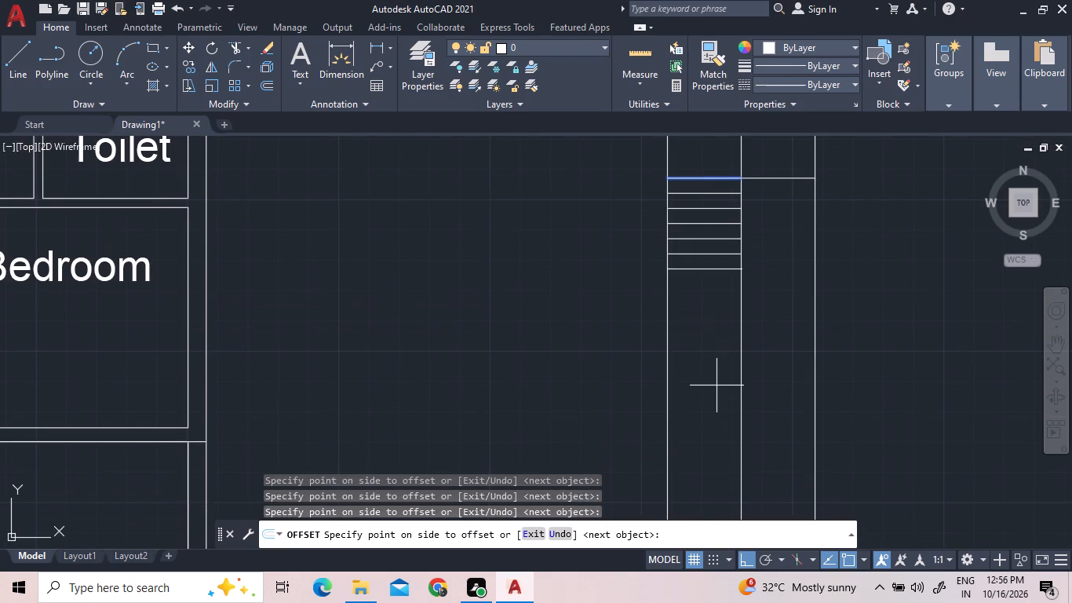
pyautogui.click(714, 404)
pyautogui.click(714, 416)
pyautogui.click(714, 427)
pyautogui.click(714, 432)
pyautogui.press('space')
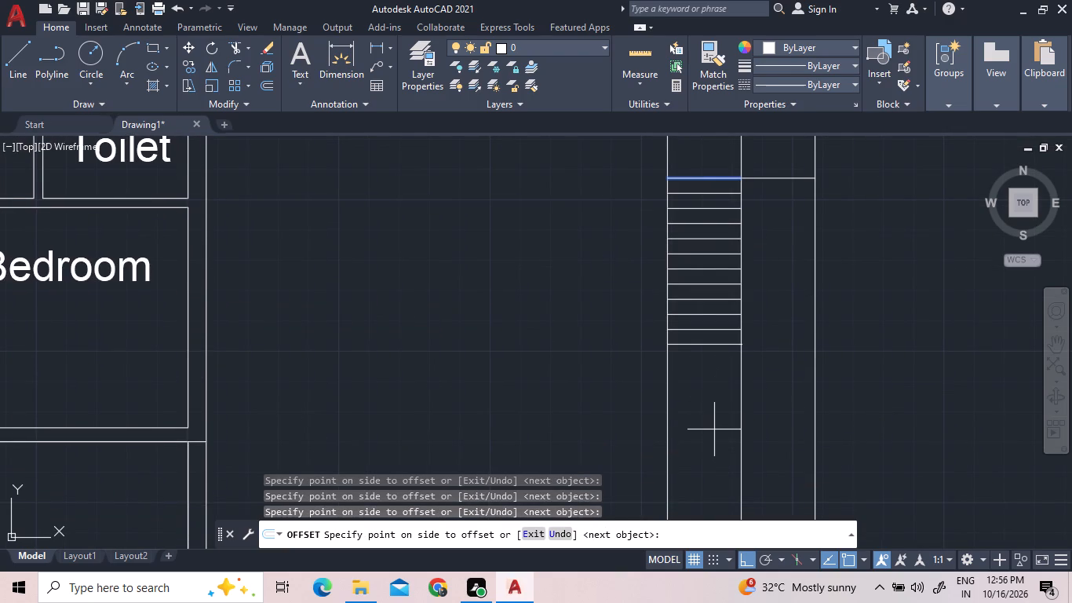
# Mirror the ten tread lines across the staircase's centre line into the right flight, keeping the originals.
pyautogui.write('mi')
pyautogui.press('Escape')
pyautogui.write('mi')
pyautogui.press('space')
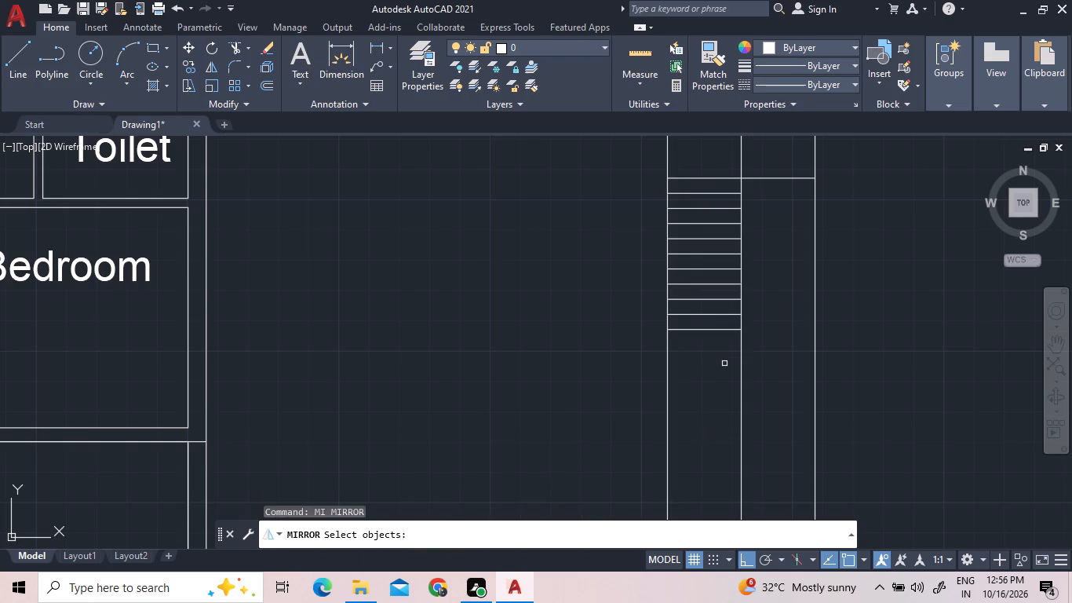
pyautogui.click(724, 362)
pyautogui.click(689, 187)
pyautogui.press('space')
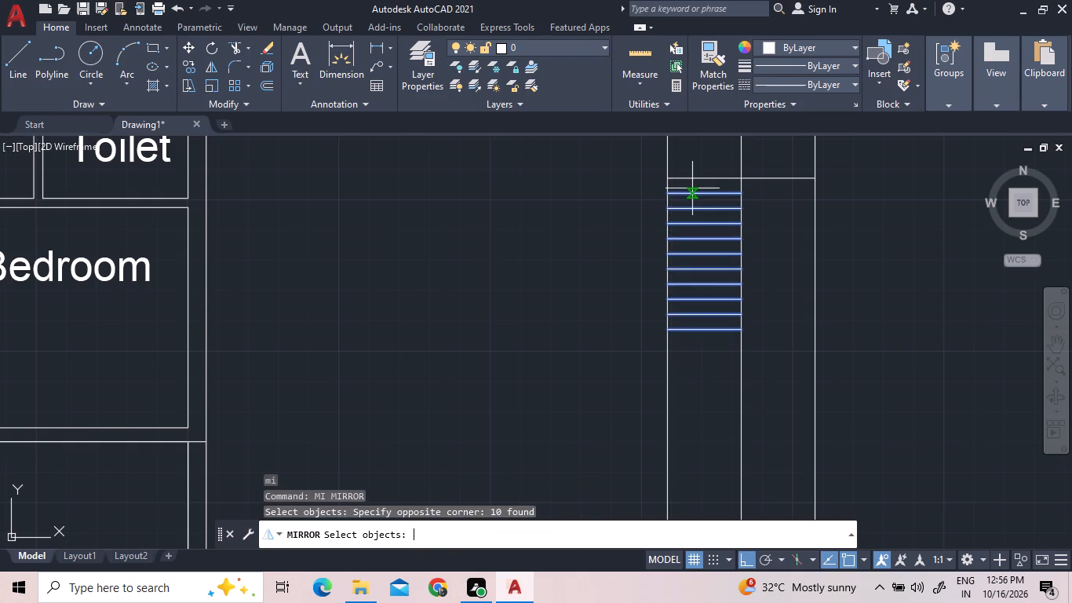
pyautogui.click(745, 180)
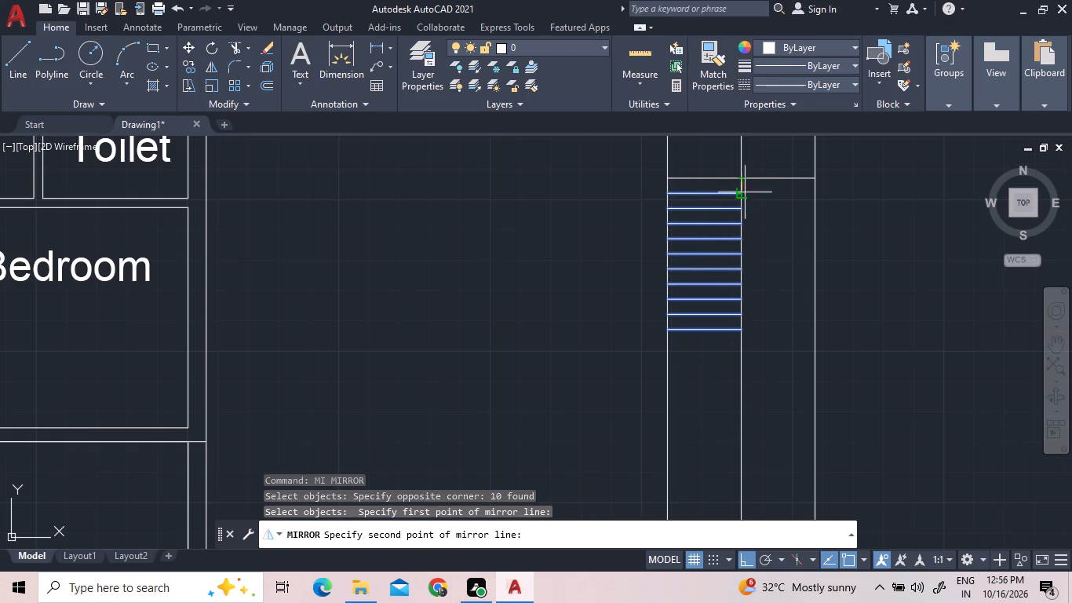
pyautogui.click(742, 326)
pyautogui.press('space')
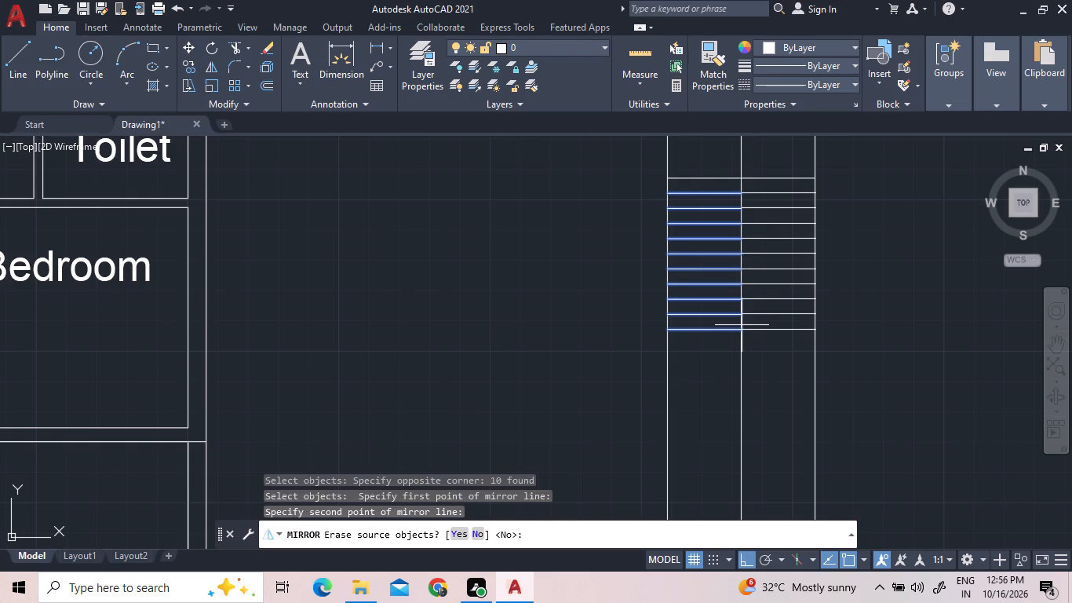
# Trim the staircase's three vertical lines below the last tread and the centre line's portion inside the landing.
pyautogui.write('tr')
pyautogui.press('space')
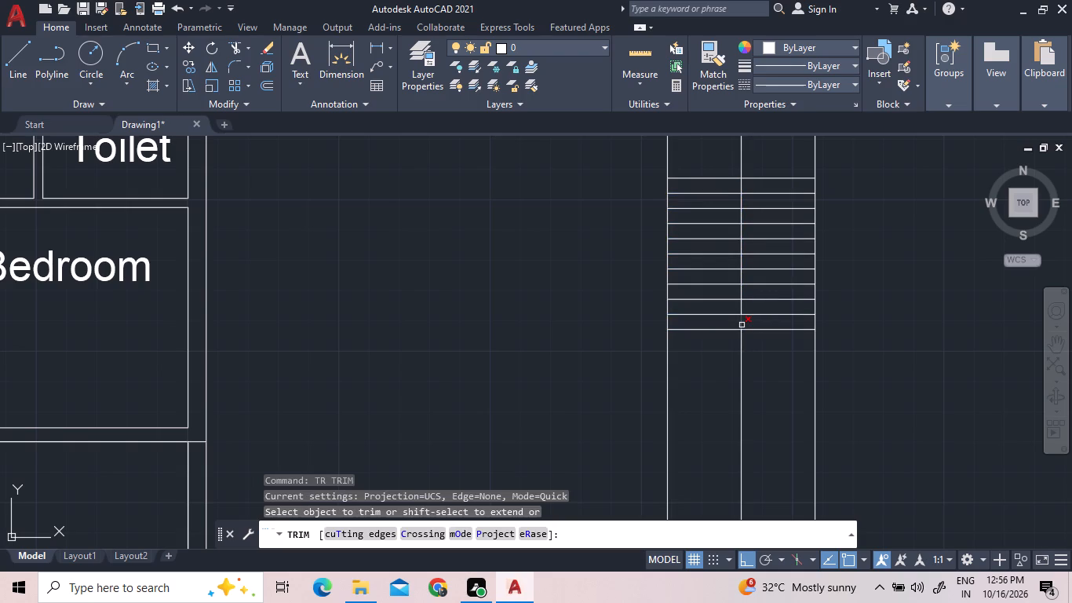
pyautogui.click(844, 389)
pyautogui.click(613, 353)
pyautogui.moveTo(741, 240); pyautogui.dragTo(738, 360, button='middle')
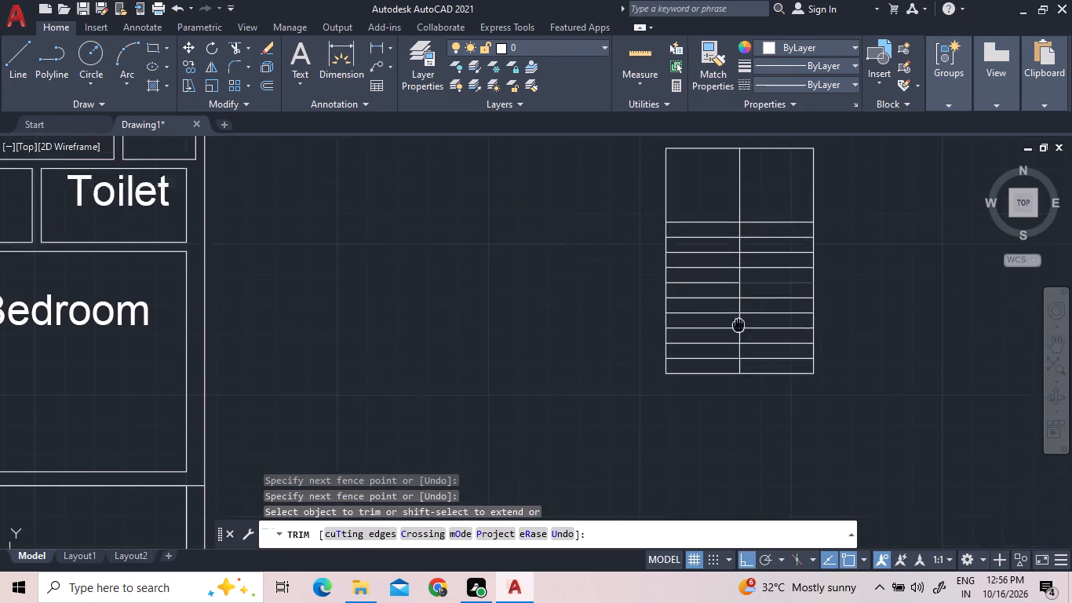
pyautogui.moveTo(738, 360); pyautogui.dragTo(738, 365, button='middle')
pyautogui.click(757, 273)
pyautogui.click(729, 274)
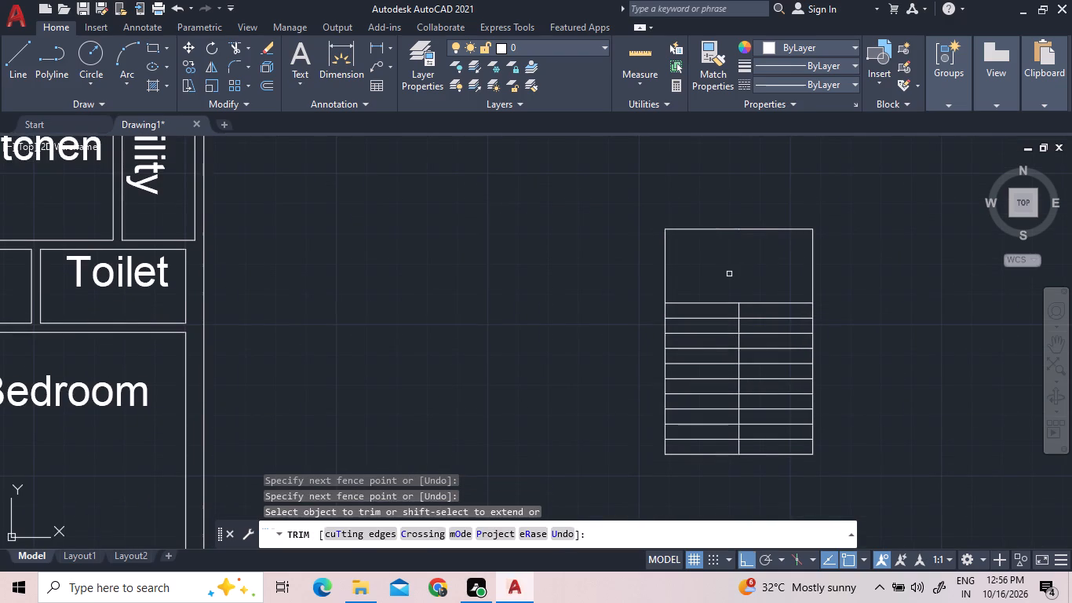
pyautogui.press('Escape')
# Rotate the whole staircase 90 degrees clockwise about its upper-right corner.
pyautogui.scroll(-1, 731, 295)
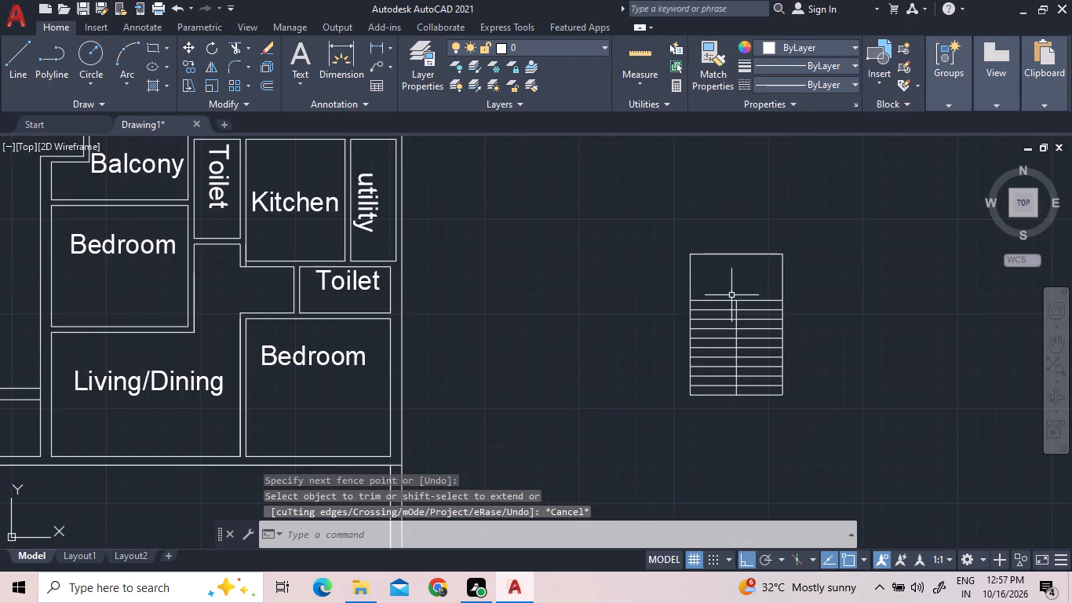
pyautogui.moveTo(699, 346); pyautogui.dragTo(728, 295, button='middle')
pyautogui.scroll(-1, 728, 295)
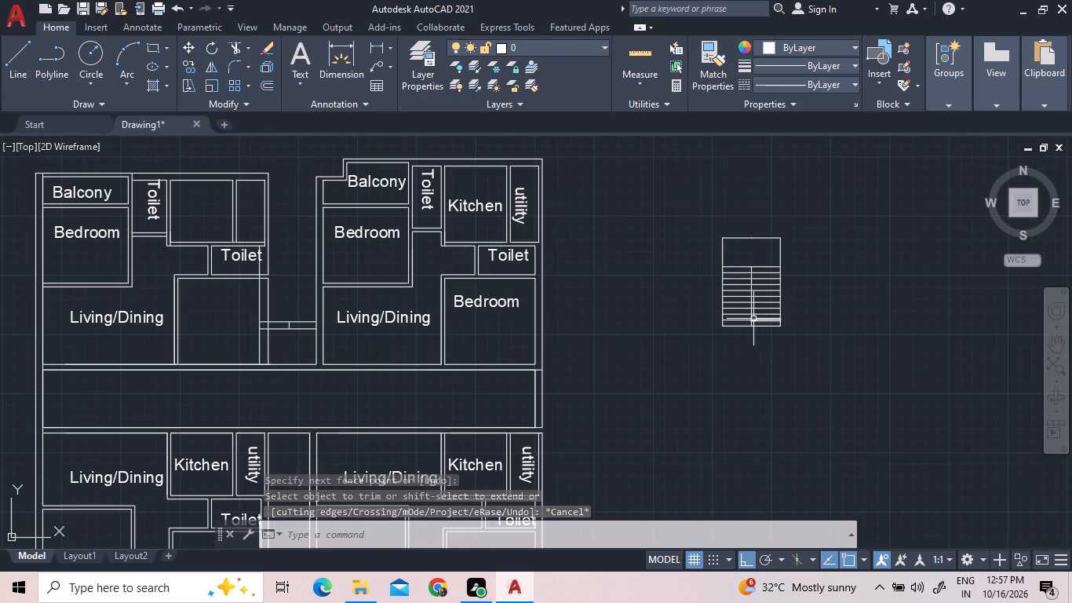
pyautogui.click(840, 367)
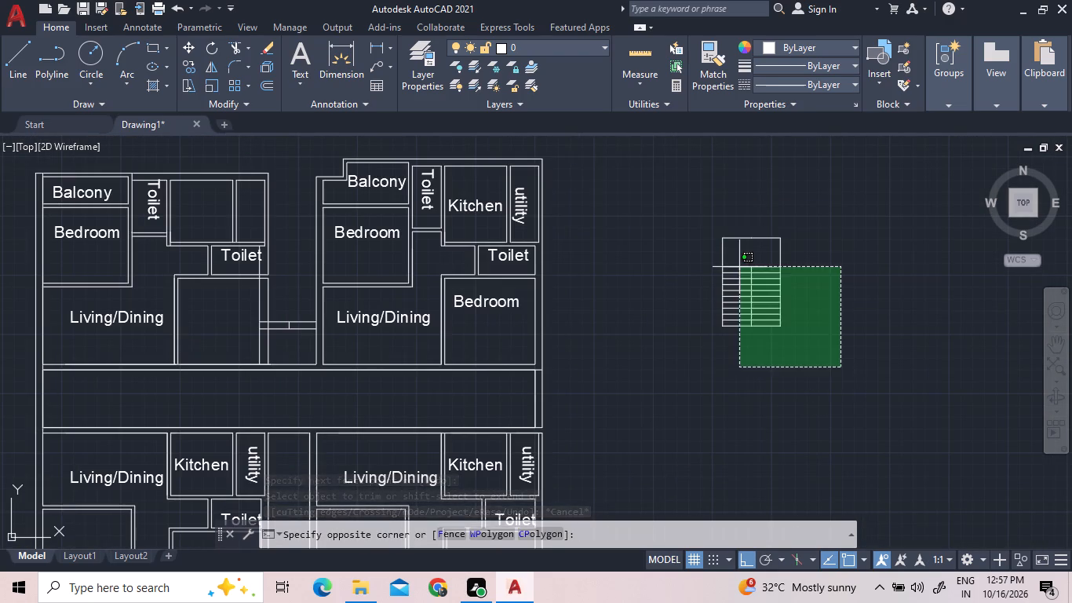
pyautogui.click(681, 207)
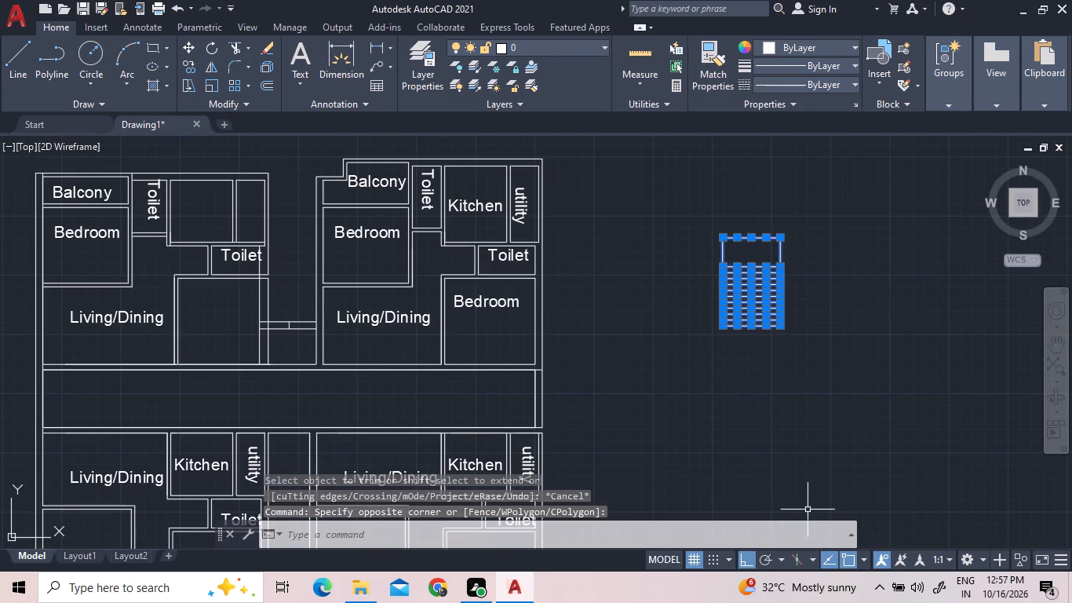
pyautogui.write('ro')
pyautogui.press('space')
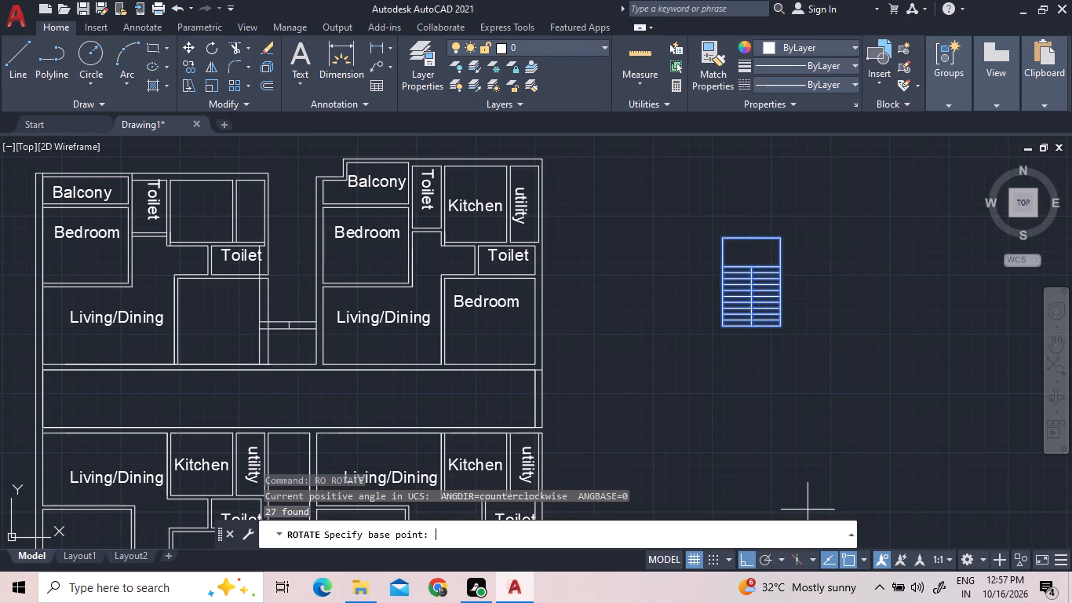
pyautogui.click(782, 237)
pyautogui.click(786, 316)
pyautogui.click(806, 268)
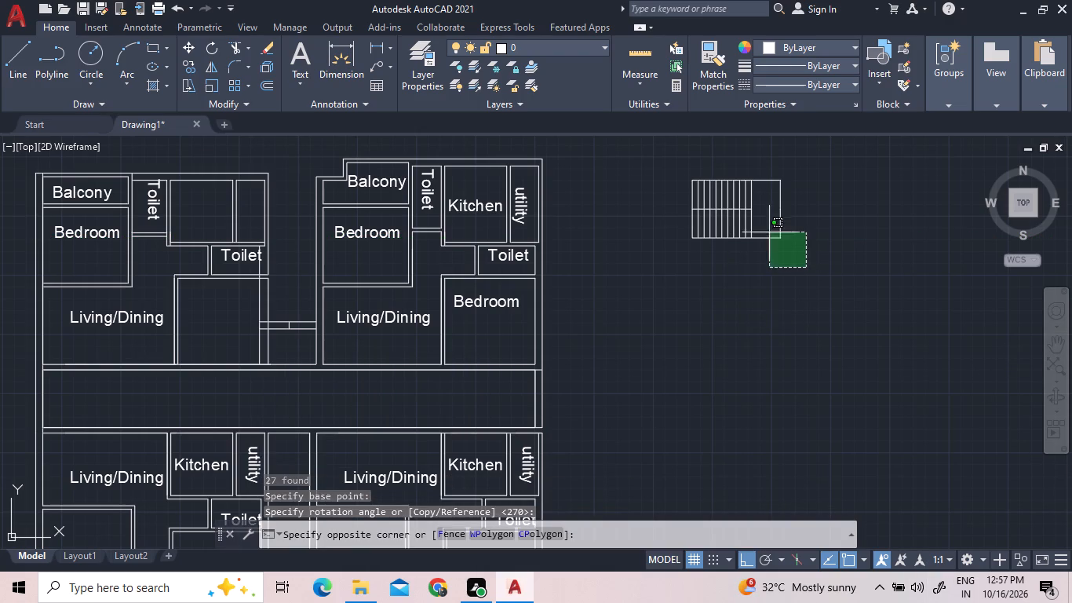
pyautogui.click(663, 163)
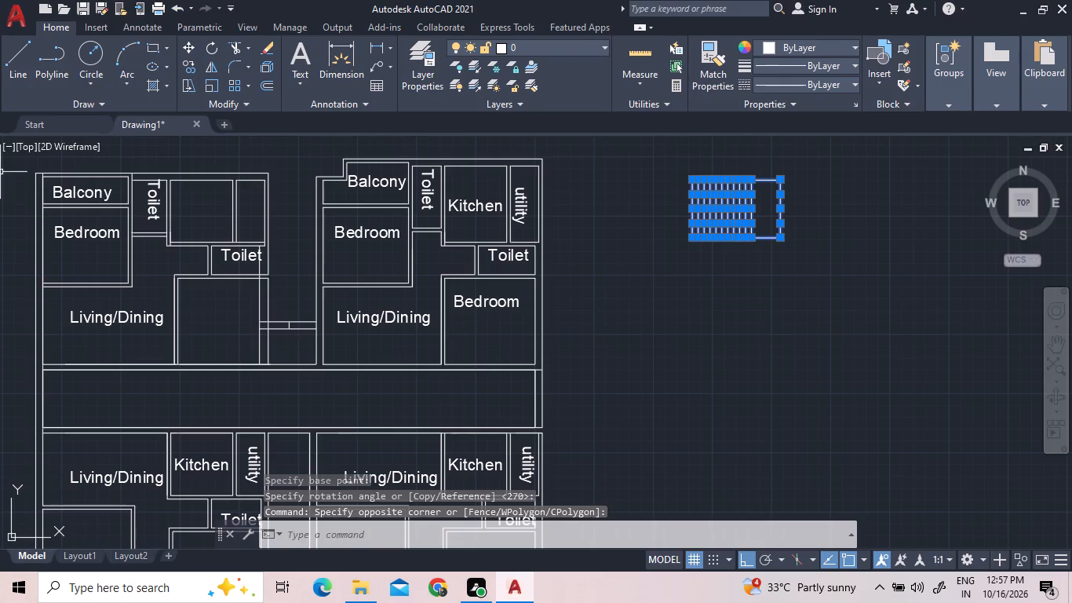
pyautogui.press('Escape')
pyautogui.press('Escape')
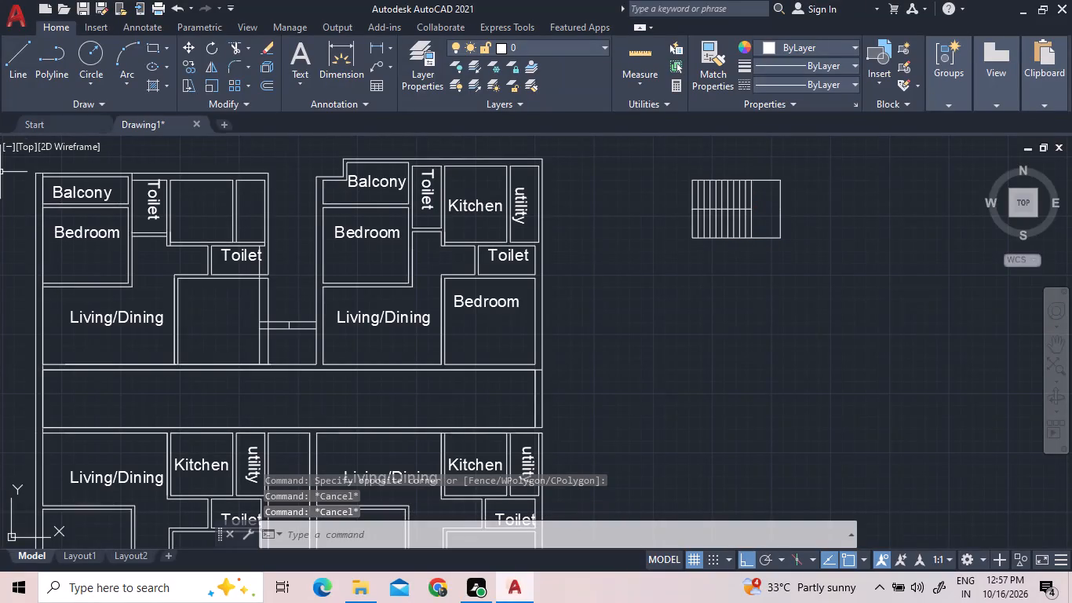
# Measure the staircase's overall length, flight width and landing depth with the quick measure.
pyautogui.scroll(2, 498, 422)
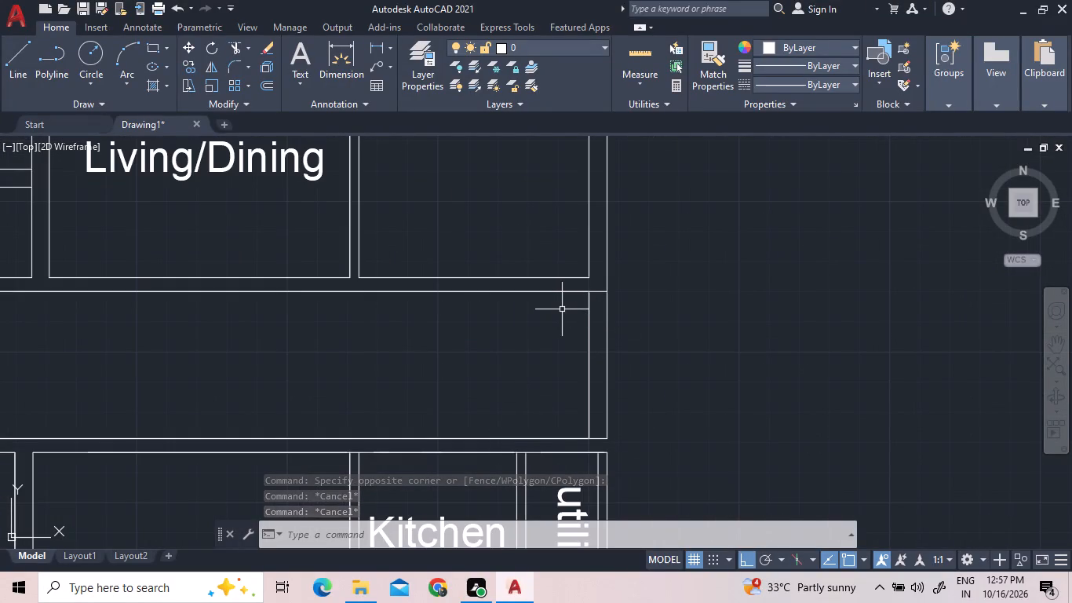
pyautogui.scroll(-1, 605, 394)
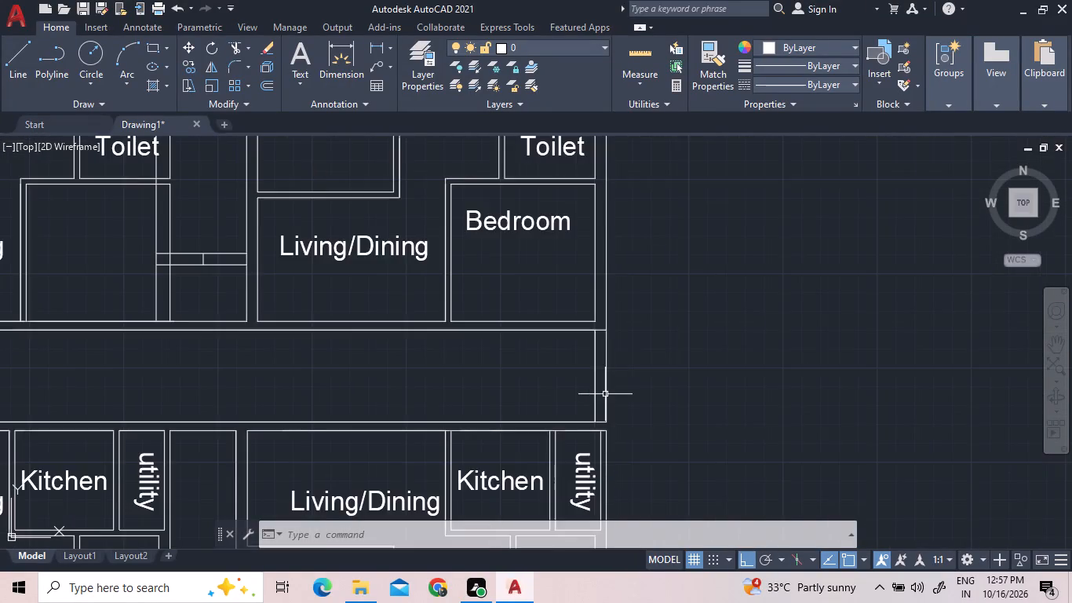
pyautogui.scroll(-2, 605, 394)
pyautogui.scroll(1, 746, 265)
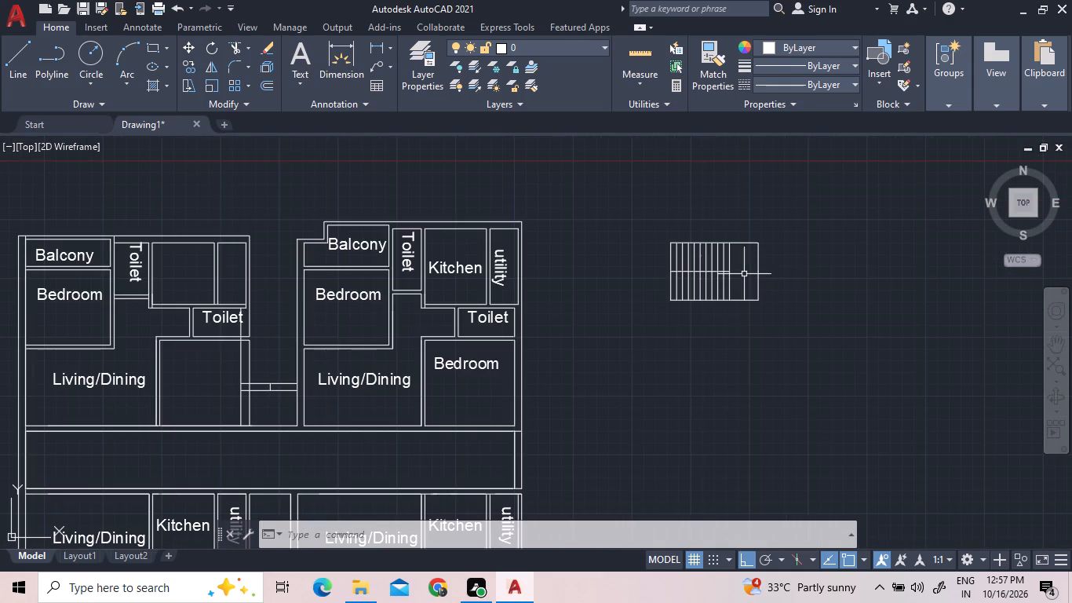
pyautogui.scroll(3, 738, 283)
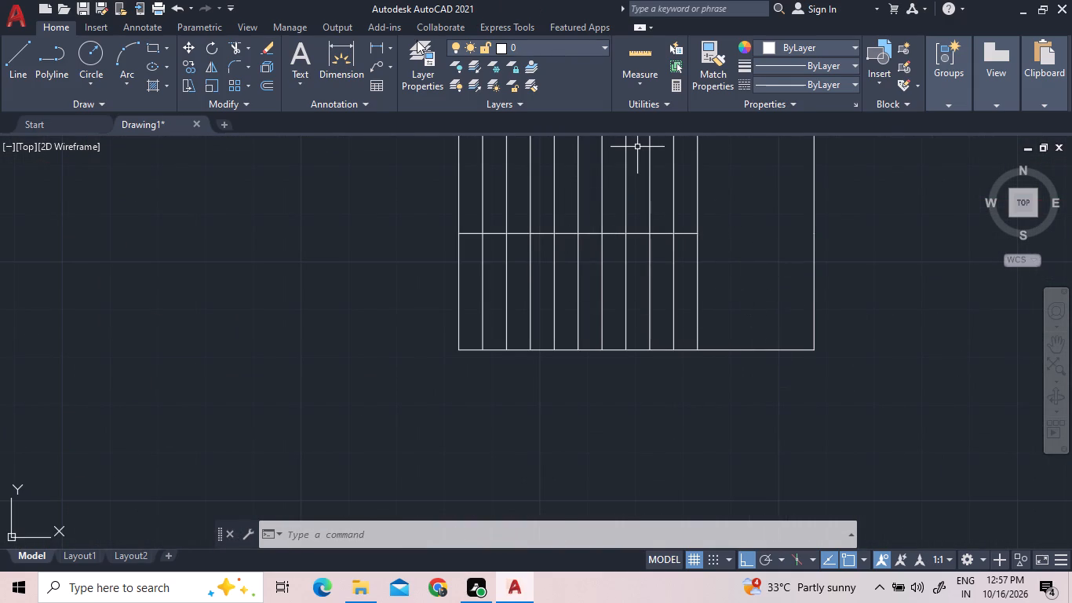
pyautogui.click(640, 42)
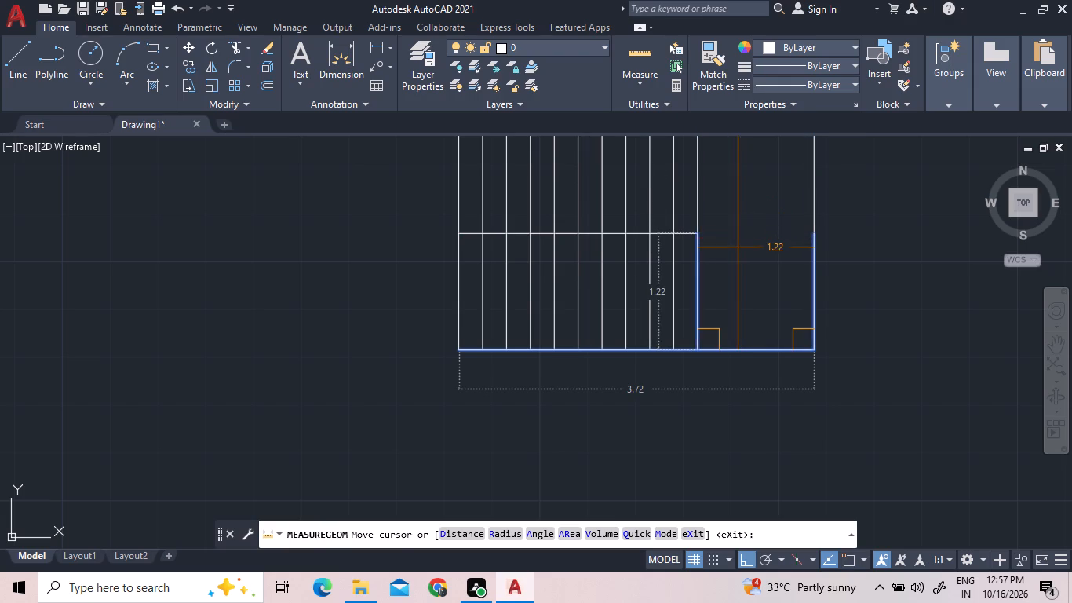
pyautogui.press('Escape')
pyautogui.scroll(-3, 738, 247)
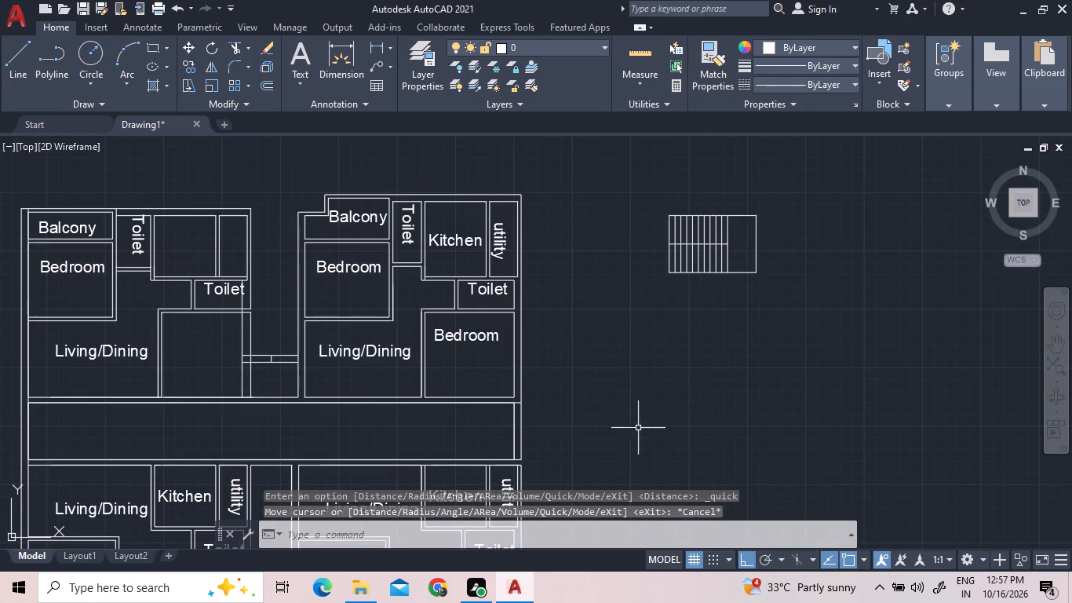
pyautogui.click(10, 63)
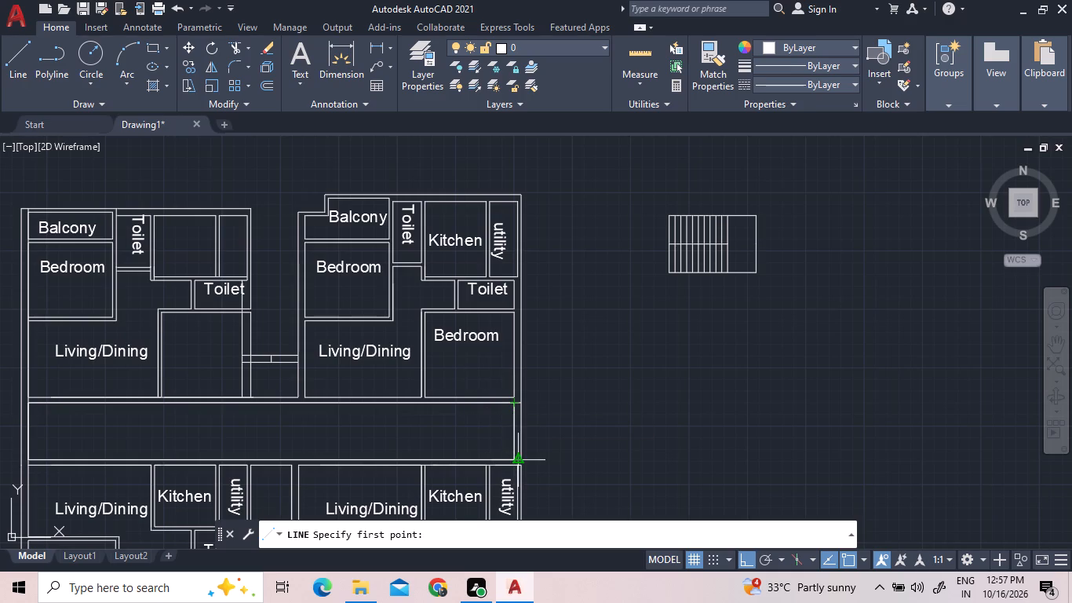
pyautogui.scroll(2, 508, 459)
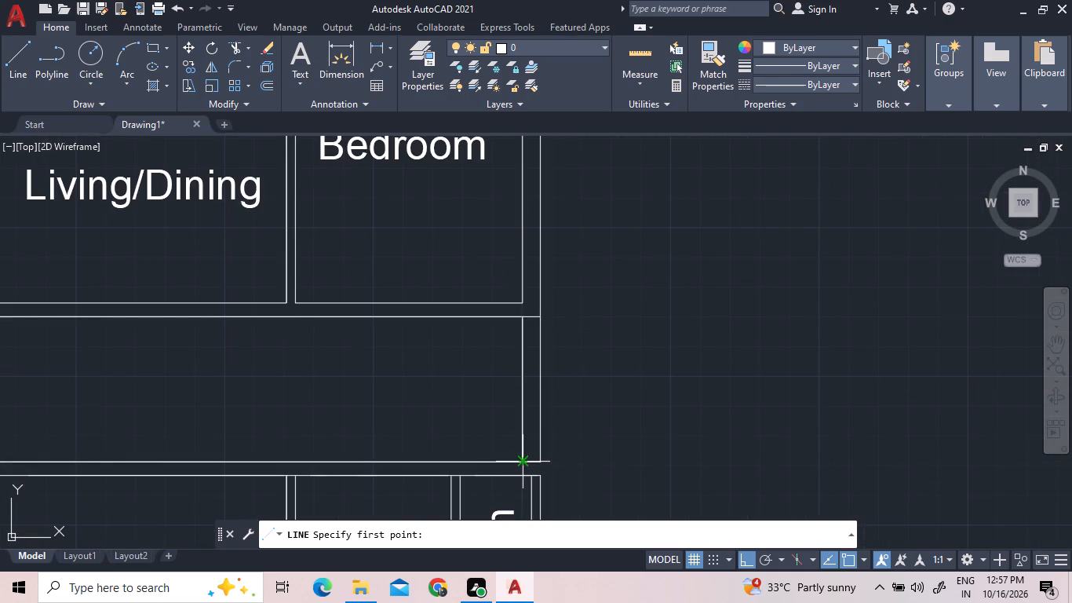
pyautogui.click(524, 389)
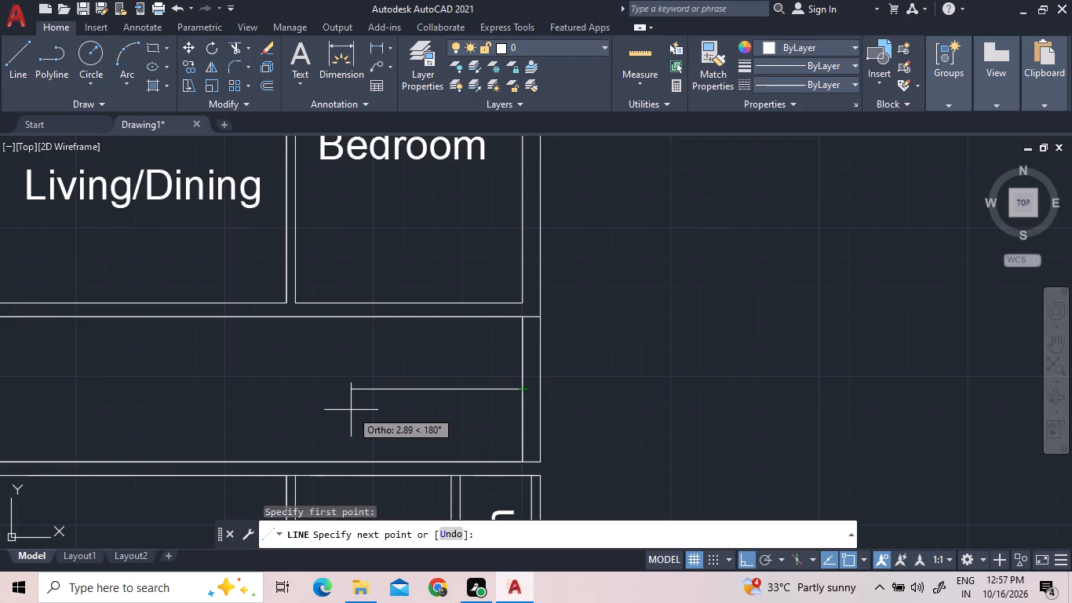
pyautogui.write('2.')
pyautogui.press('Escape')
# Measure the staircase's overall length, total width and landing depth again with the quick measure.
pyautogui.scroll(-2, 360, 422)
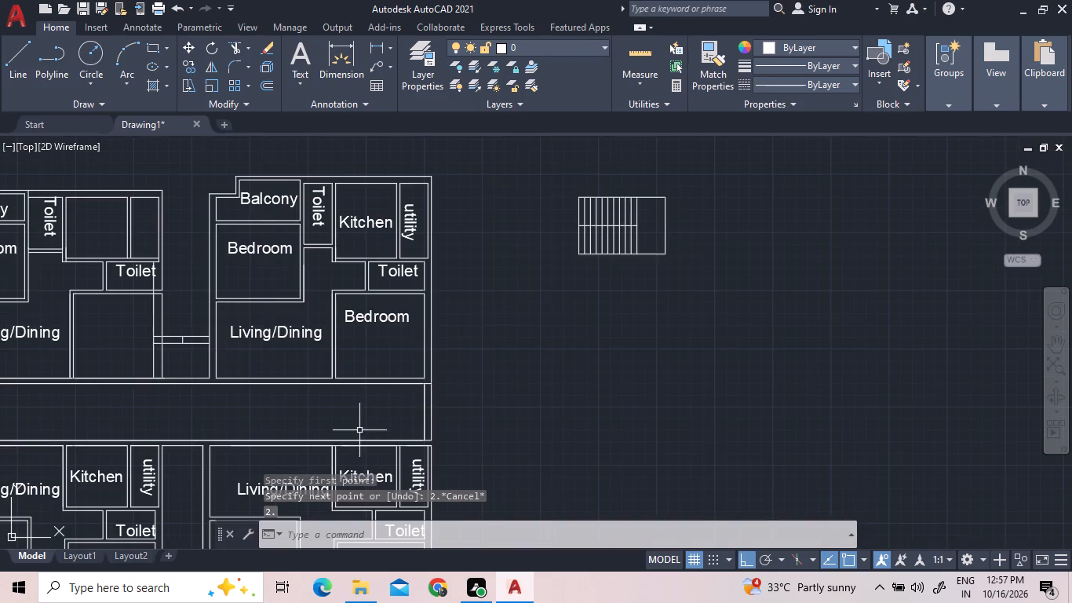
pyautogui.scroll(3, 629, 174)
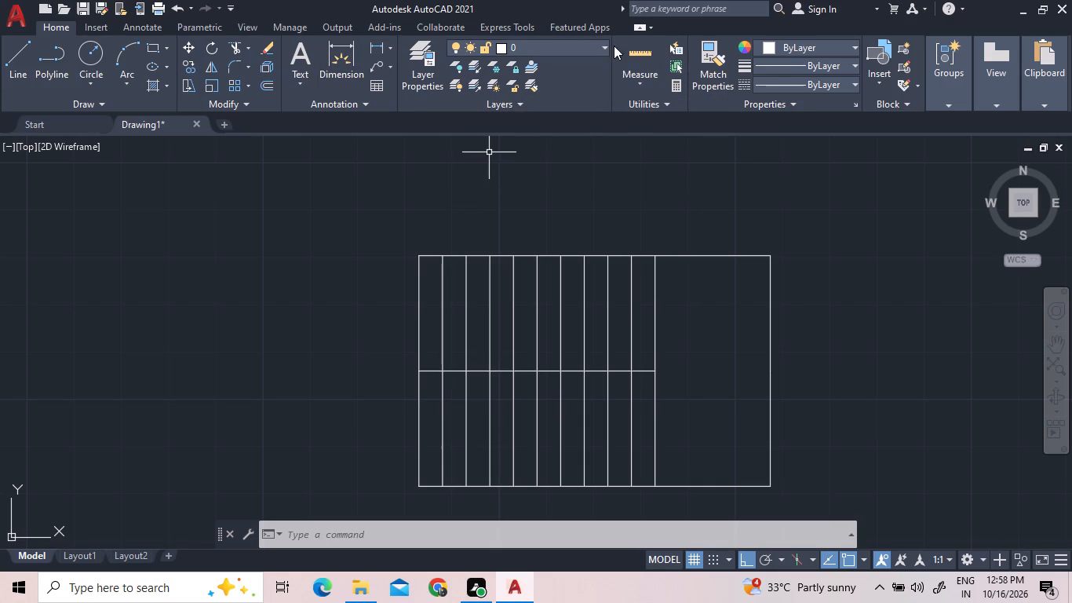
pyautogui.click(638, 51)
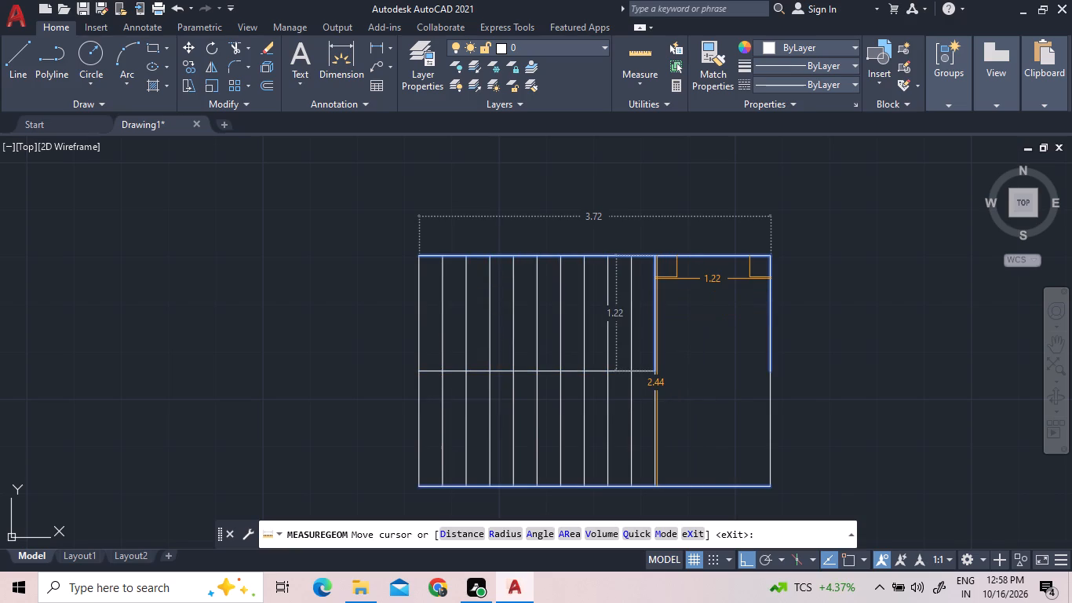
pyautogui.press('Escape')
pyautogui.press('Escape')
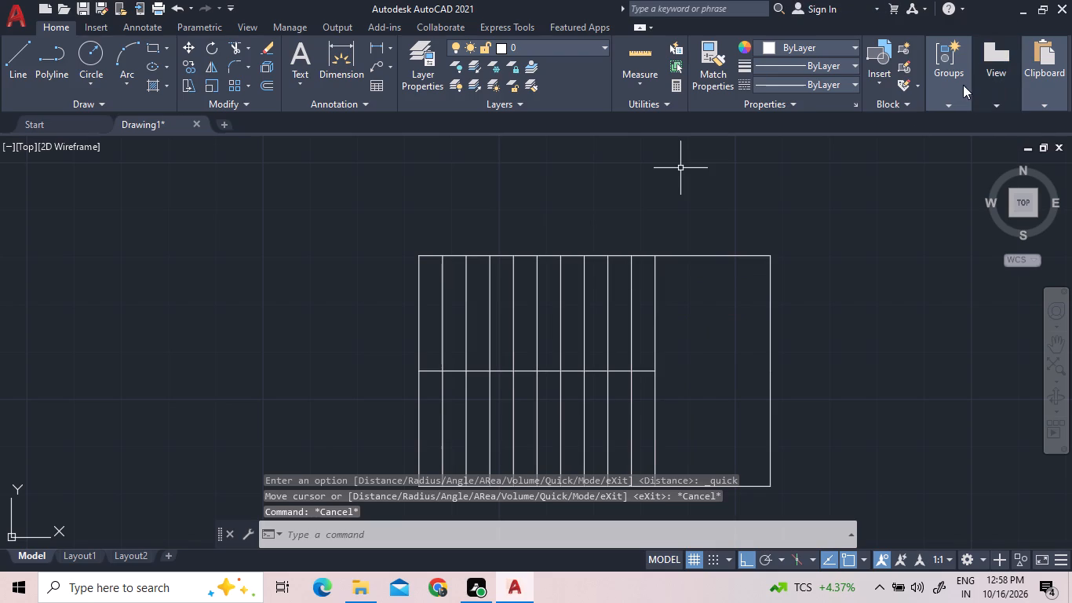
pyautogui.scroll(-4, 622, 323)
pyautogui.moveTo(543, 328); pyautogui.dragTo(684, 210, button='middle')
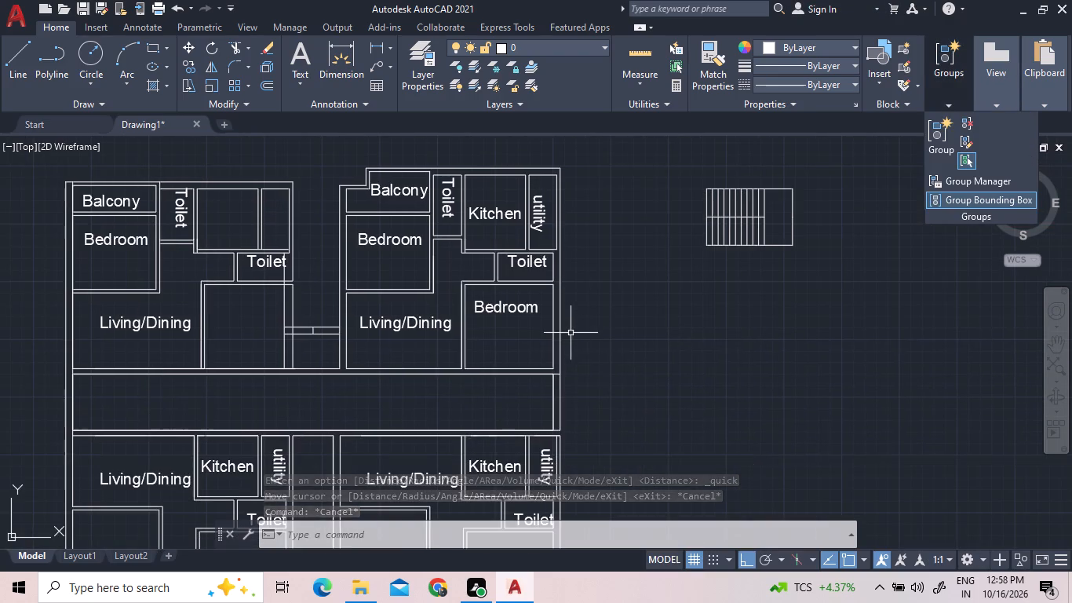
# Draw a horizontal staircase centre line inside the corridor, running west from the midpoint of its east end's inner wall line.
pyautogui.moveTo(572, 329); pyautogui.dragTo(695, 255, button='middle')
pyautogui.scroll(2, 668, 305)
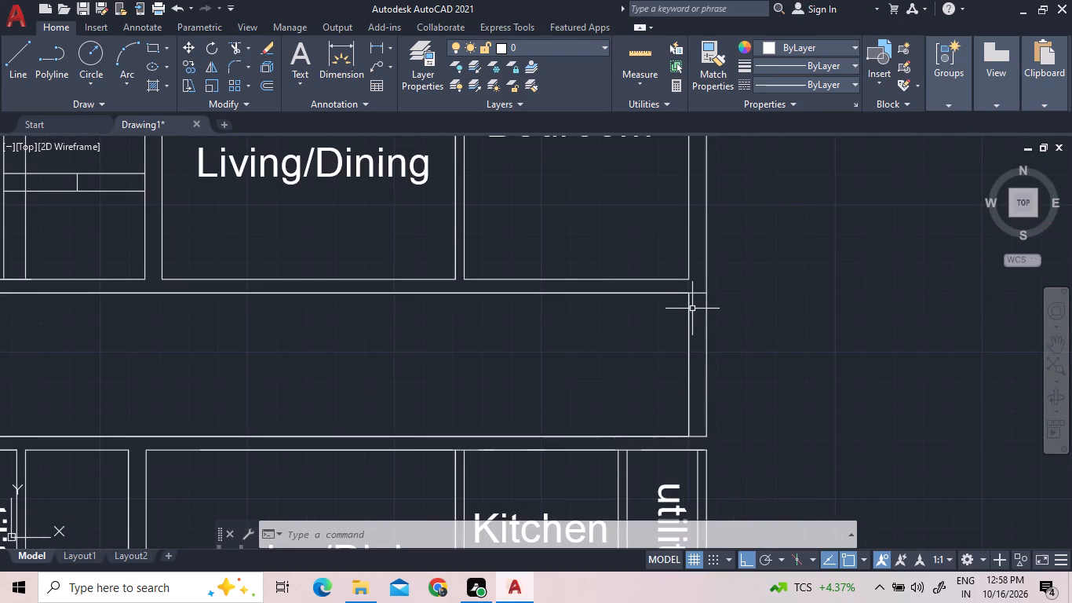
pyautogui.write('l')
pyautogui.press('space')
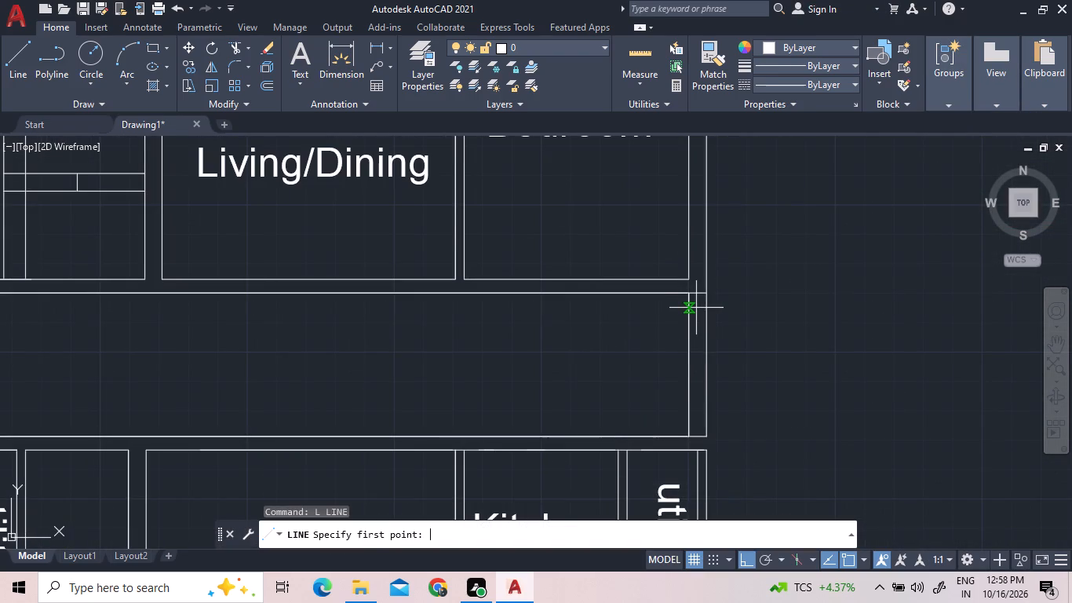
pyautogui.click(684, 366)
pyautogui.click(416, 369)
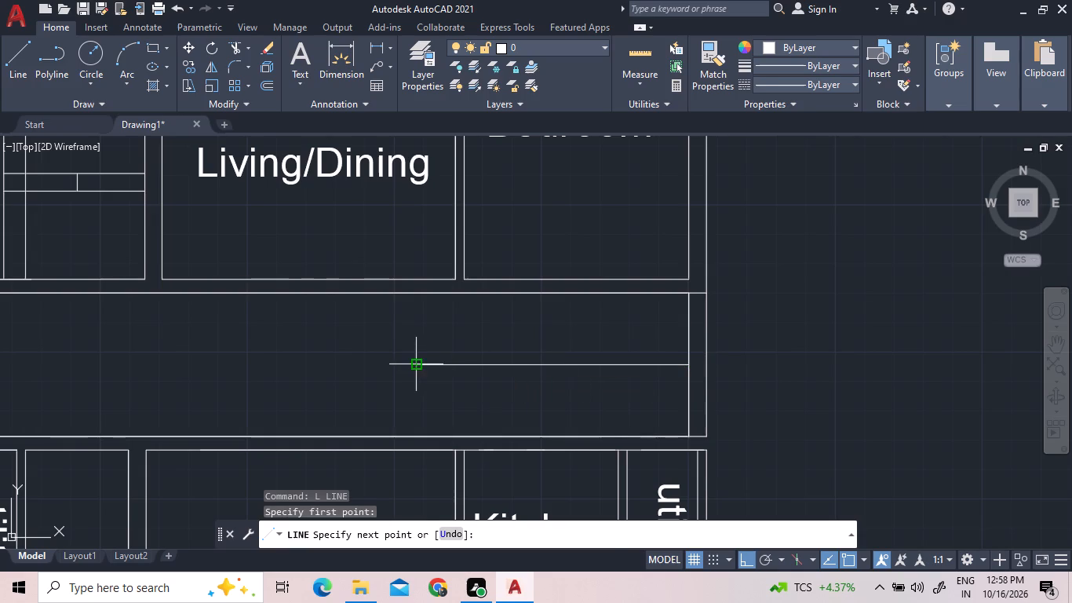
pyautogui.rightClick(474, 363)
pyautogui.click(519, 367)
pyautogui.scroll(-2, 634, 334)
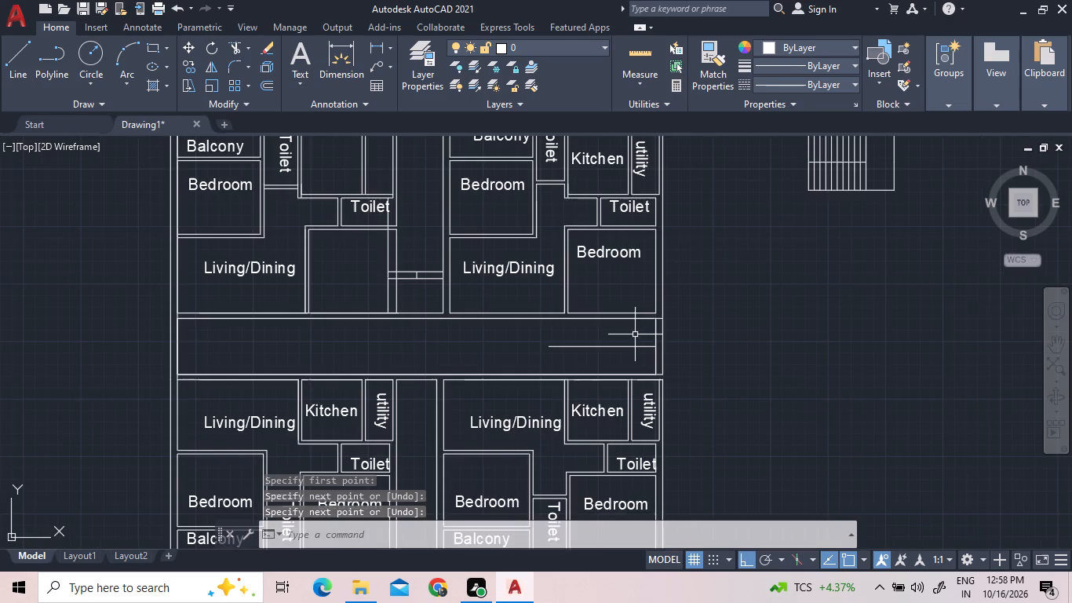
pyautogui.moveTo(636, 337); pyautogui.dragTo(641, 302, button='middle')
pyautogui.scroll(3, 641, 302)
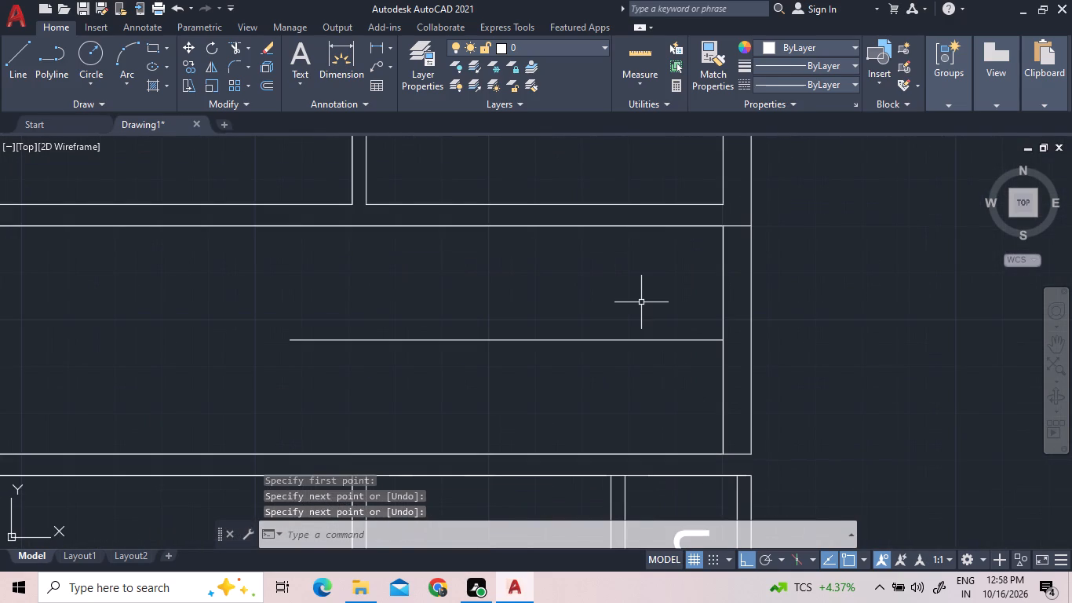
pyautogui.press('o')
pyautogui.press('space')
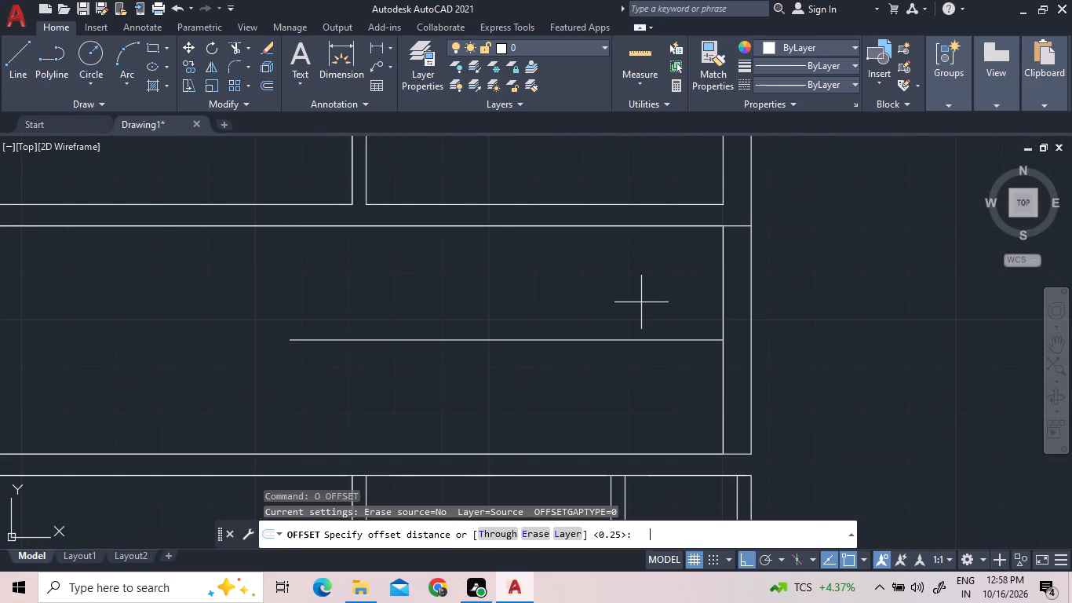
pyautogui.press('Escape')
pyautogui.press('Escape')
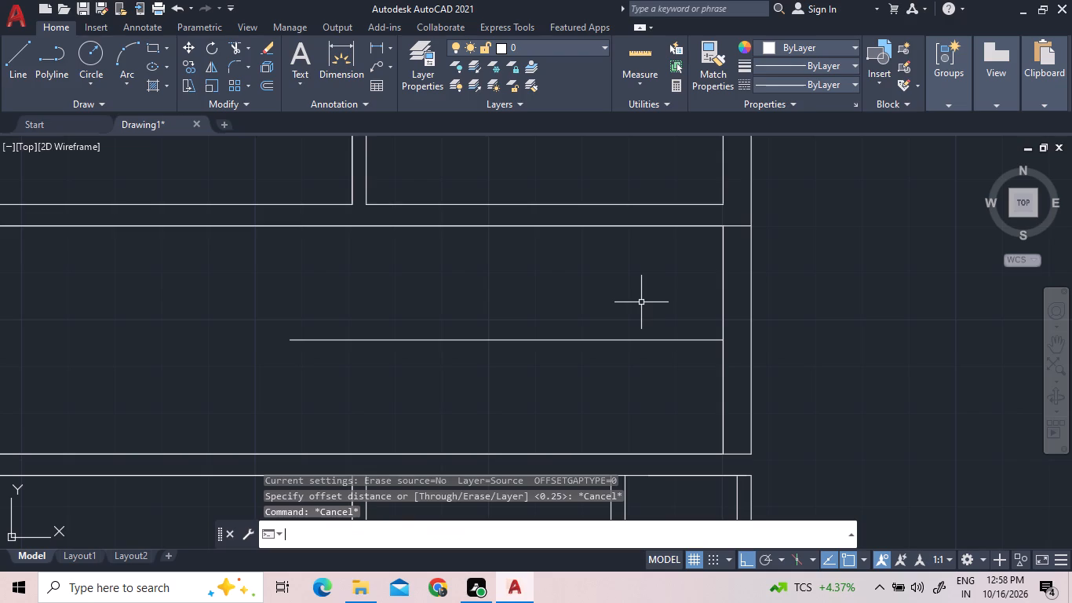
# Break the inner wall line at the corridor's east end at its intersection with the centre line, using Break at Point.
pyautogui.rightClick(840, 294)
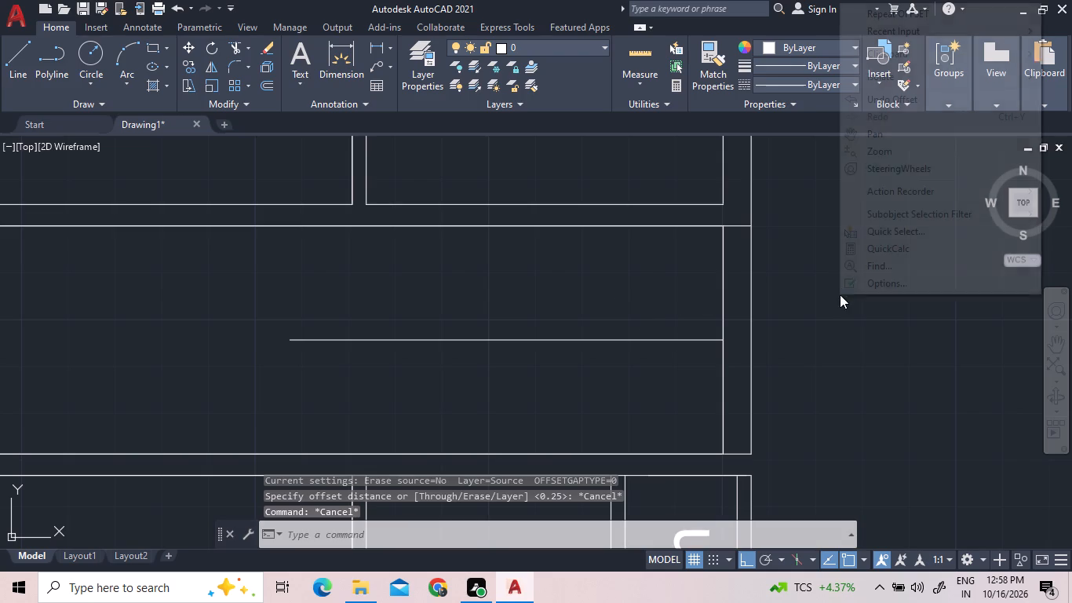
pyautogui.click(895, 35)
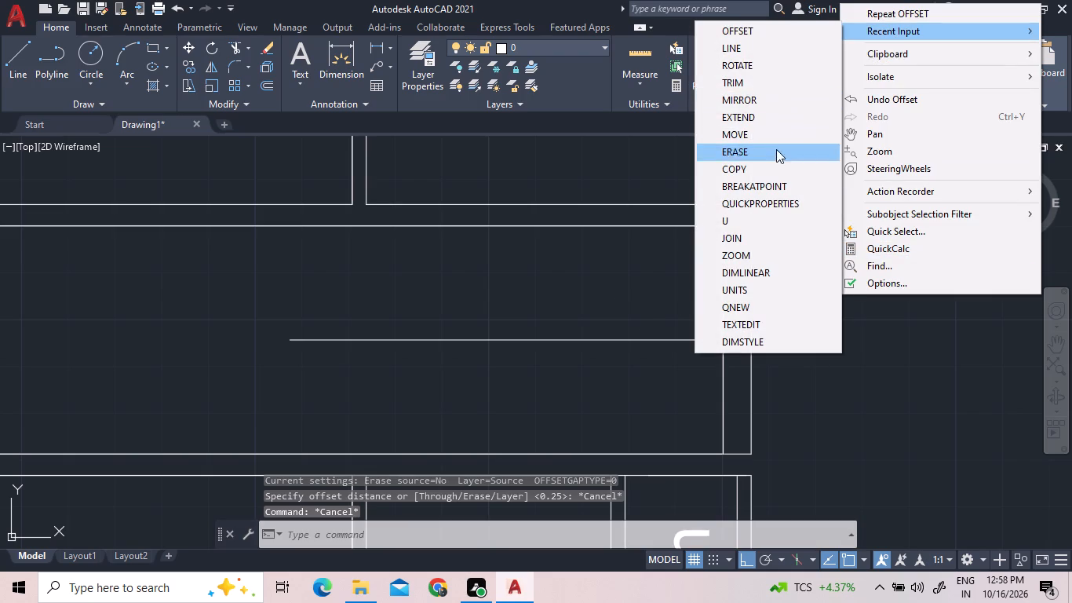
pyautogui.click(775, 181)
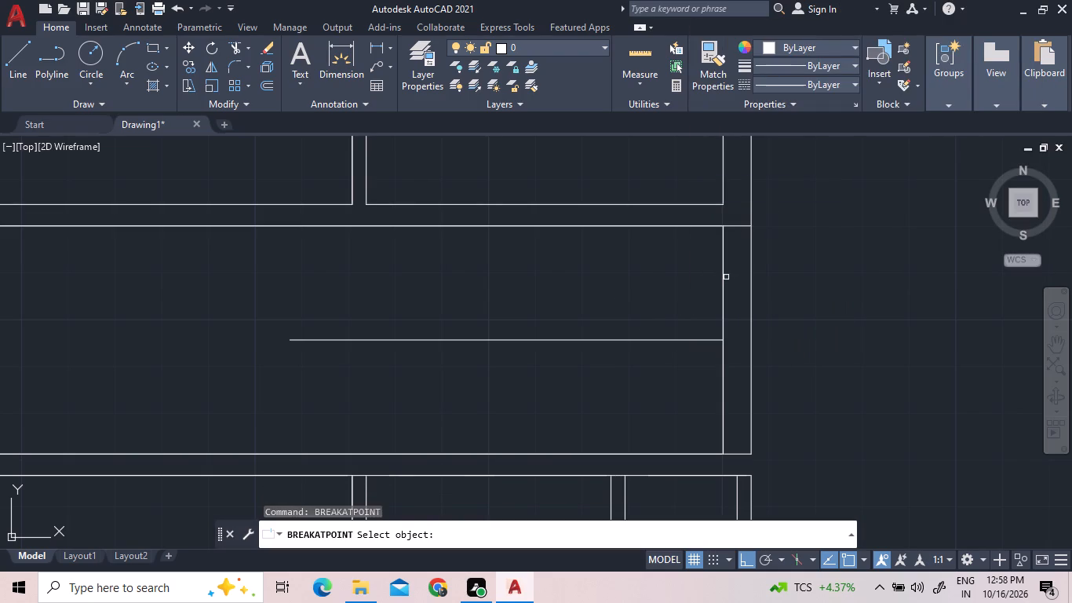
pyautogui.click(724, 281)
pyautogui.click(725, 338)
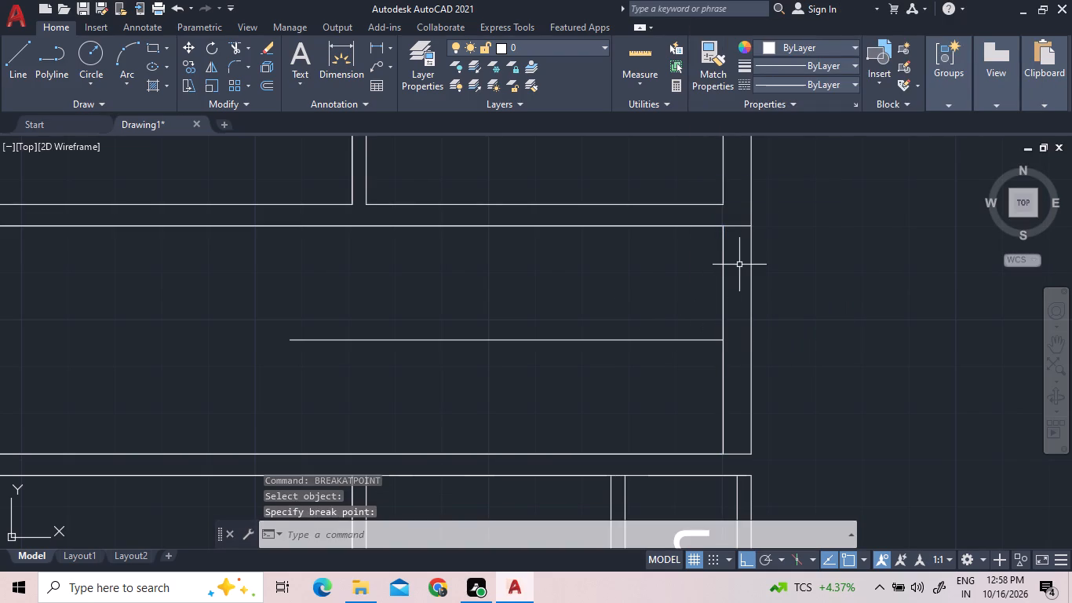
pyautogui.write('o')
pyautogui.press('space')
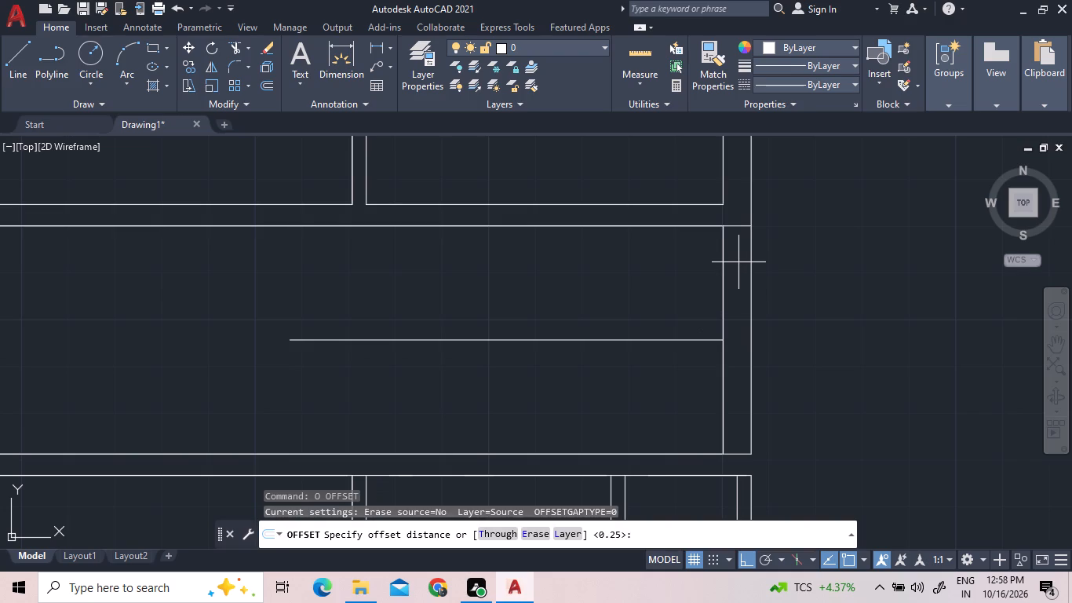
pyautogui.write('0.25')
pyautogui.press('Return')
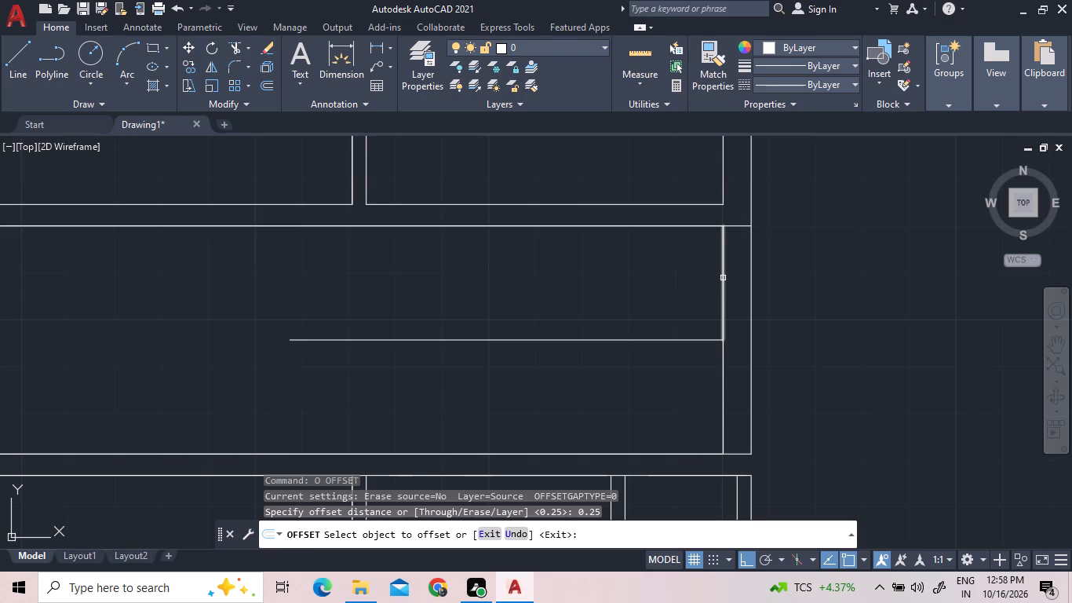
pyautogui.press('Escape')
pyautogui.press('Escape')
# Offset both halves of the corridor's inner end wall line 1.22 into the corridor to form the landing edge.
pyautogui.write('o 1.22')
pyautogui.press('Return')
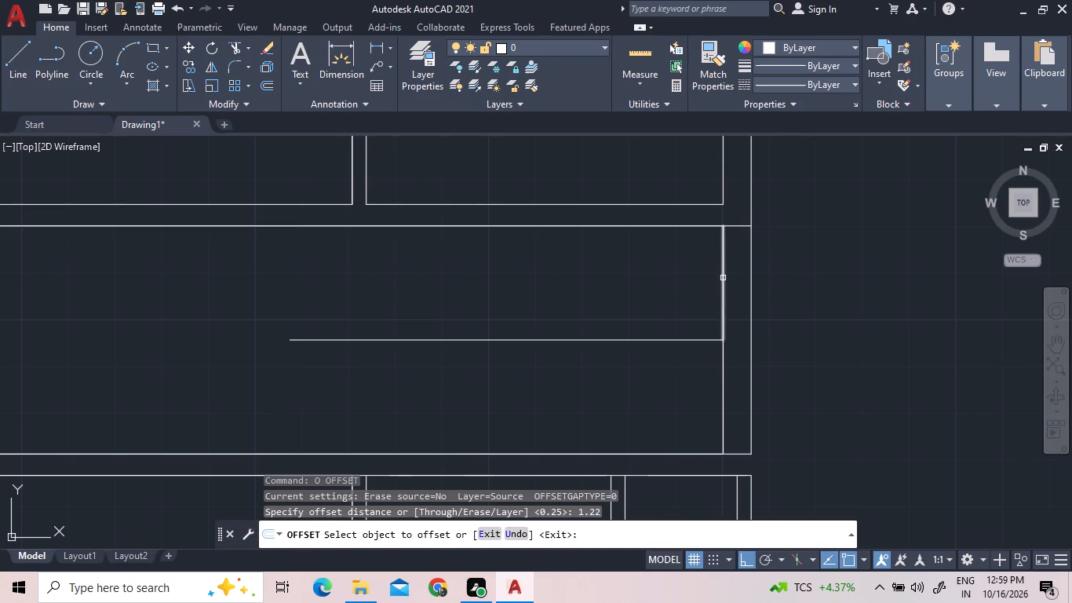
pyautogui.click(723, 278)
pyautogui.click(724, 287)
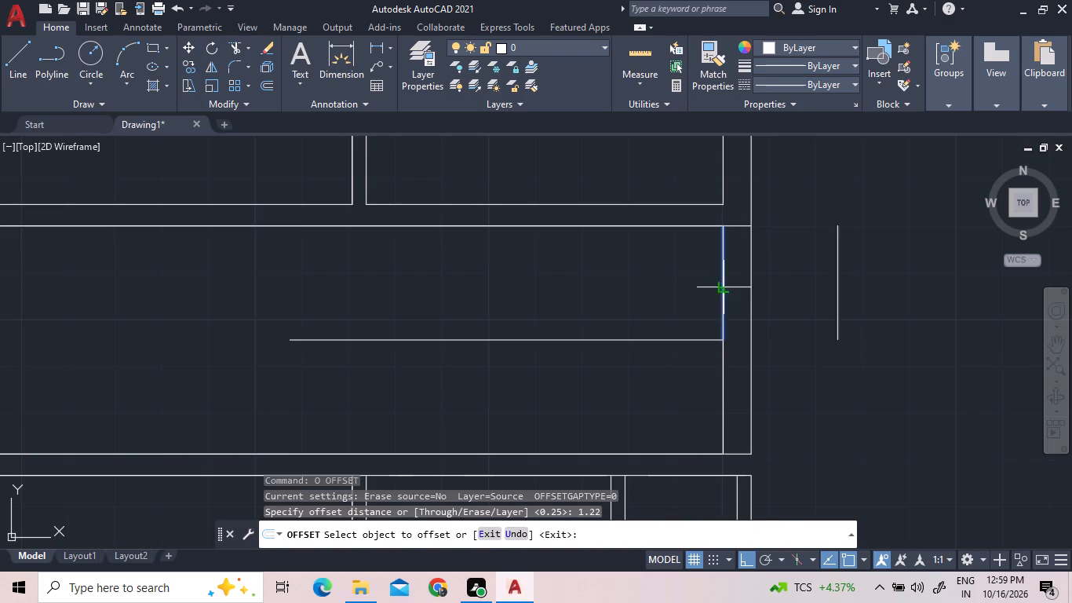
pyautogui.click(665, 280)
pyautogui.click(722, 386)
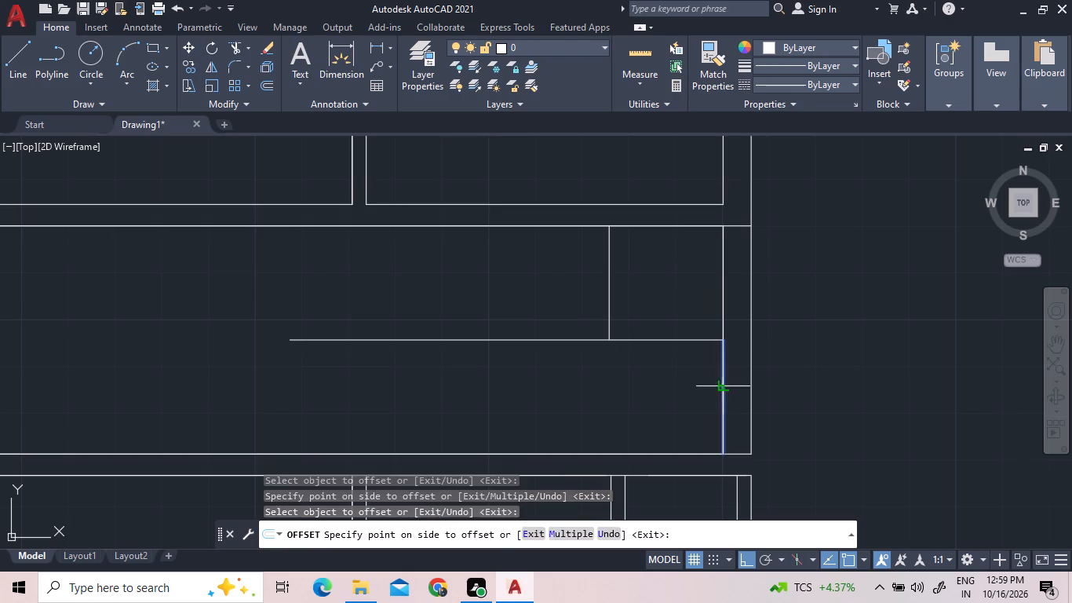
pyautogui.click(693, 384)
pyautogui.press('space')
# Offset the upper half of the landing edge westward repeatedly at 0.25 spacing to create ten tread lines above the centre line.
pyautogui.write('o')
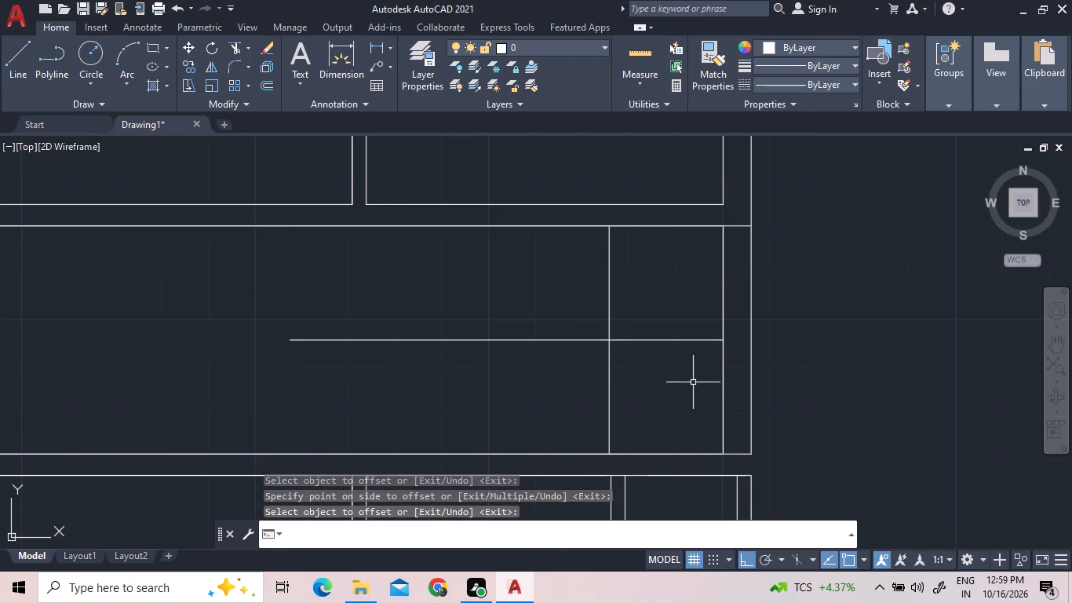
pyautogui.press('space')
pyautogui.write('0.25')
pyautogui.press('Return')
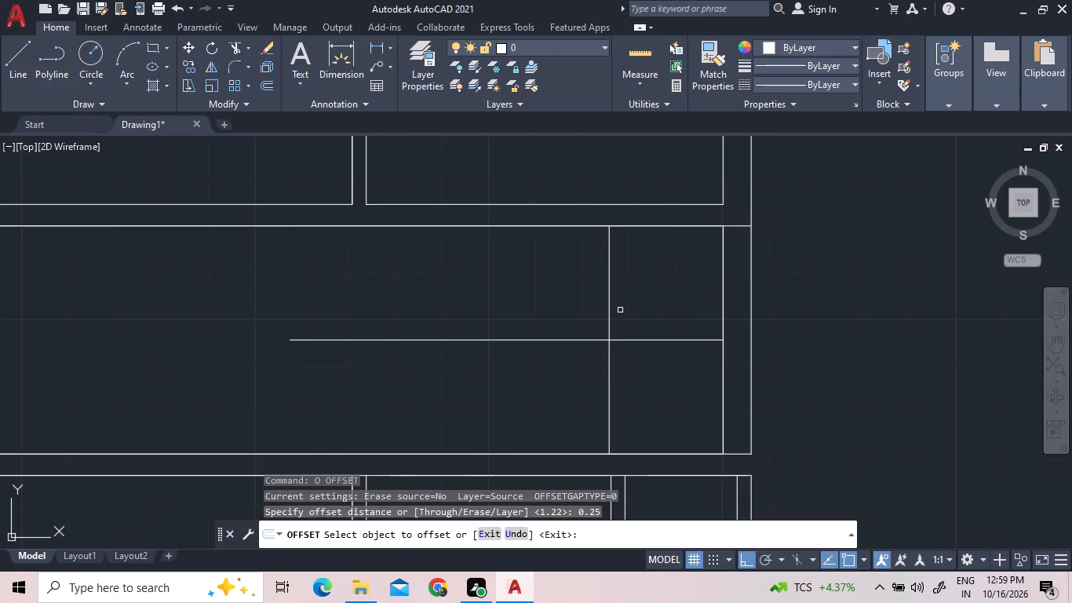
pyautogui.click(610, 310)
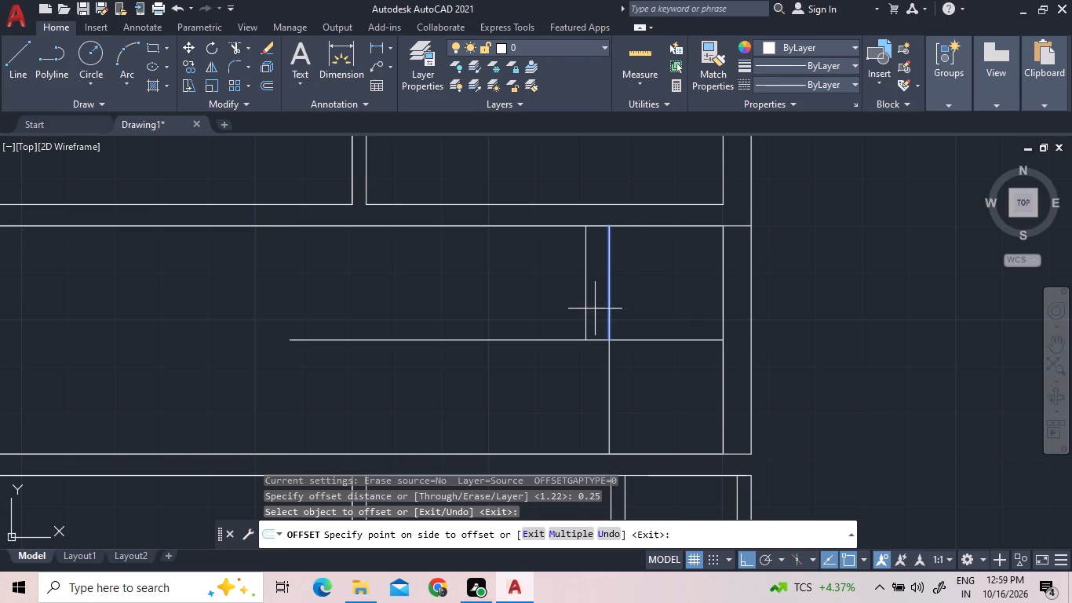
pyautogui.write('m')
pyautogui.press('space')
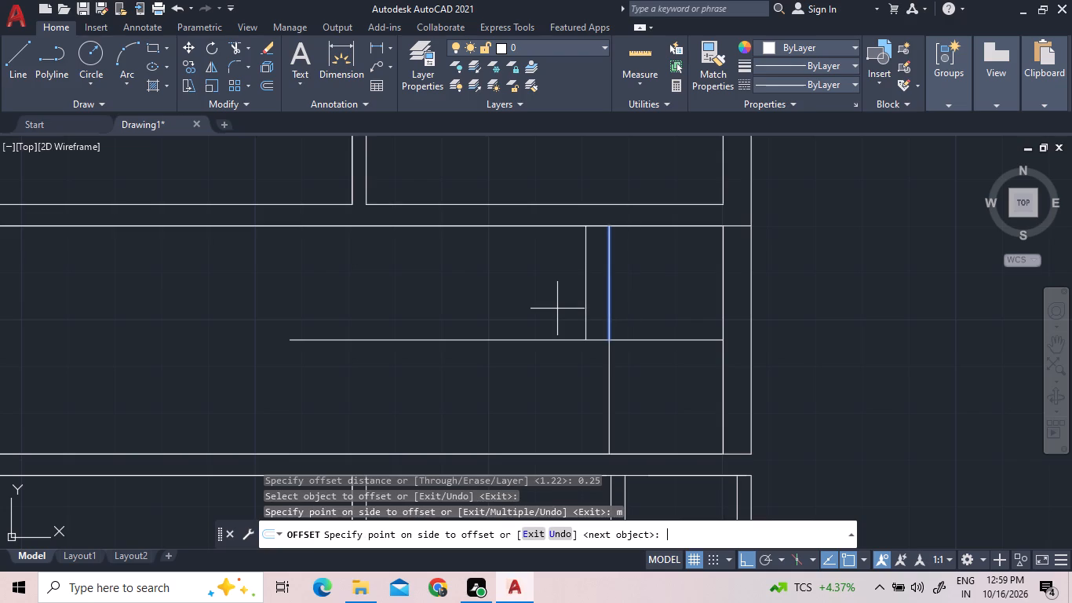
pyautogui.click(551, 312)
pyautogui.click(512, 302)
pyautogui.click(472, 298)
pyautogui.click(443, 298)
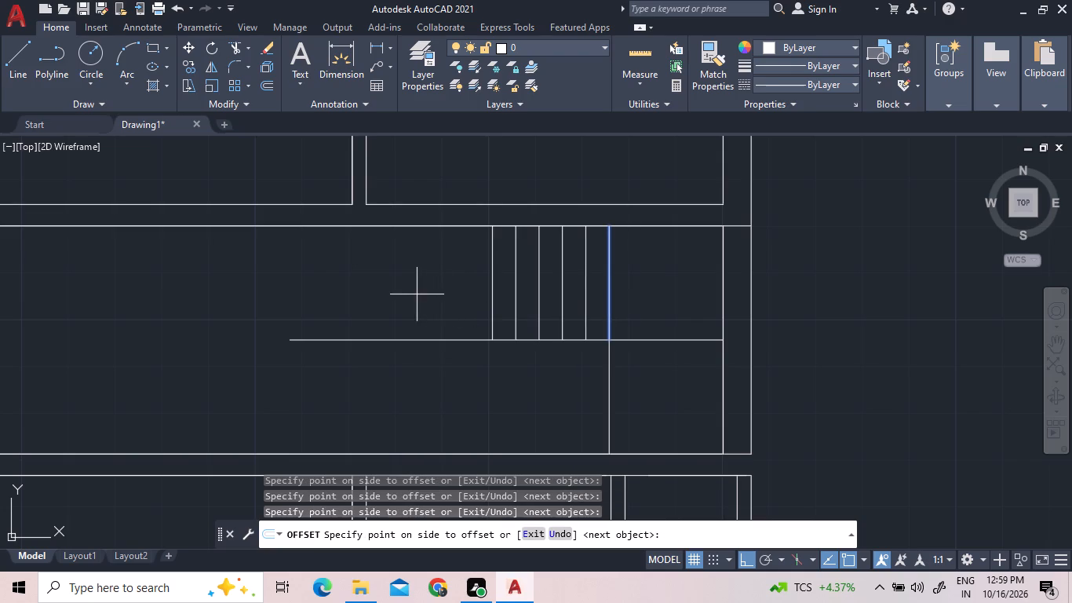
pyautogui.click(416, 294)
pyautogui.click(391, 292)
pyautogui.click(365, 288)
pyautogui.click(334, 289)
pyautogui.click(319, 283)
pyautogui.click(301, 280)
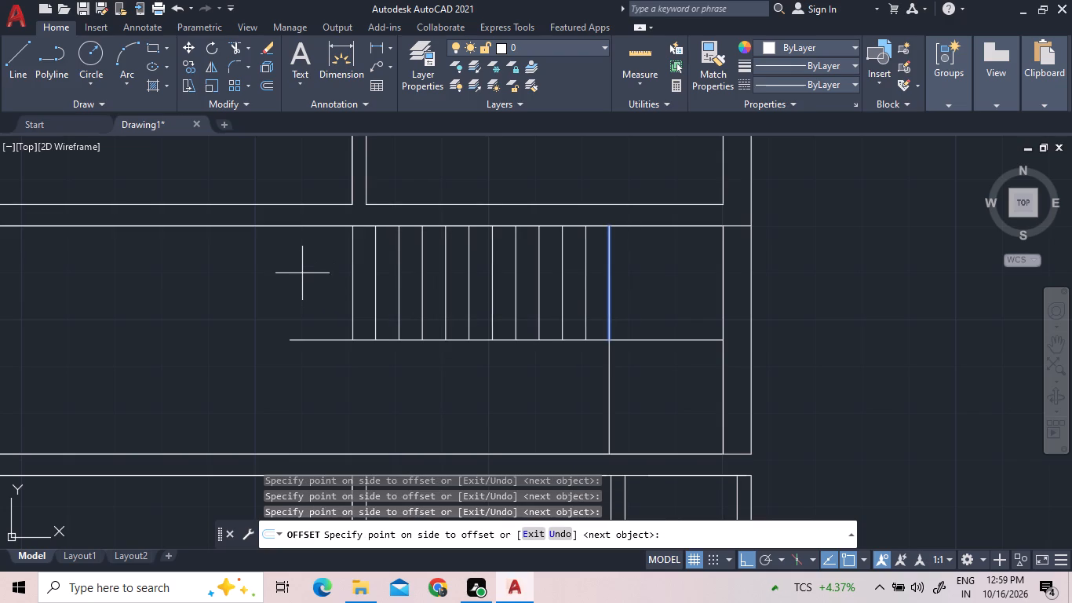
pyautogui.press('space')
pyautogui.press('Escape')
pyautogui.press('Escape')
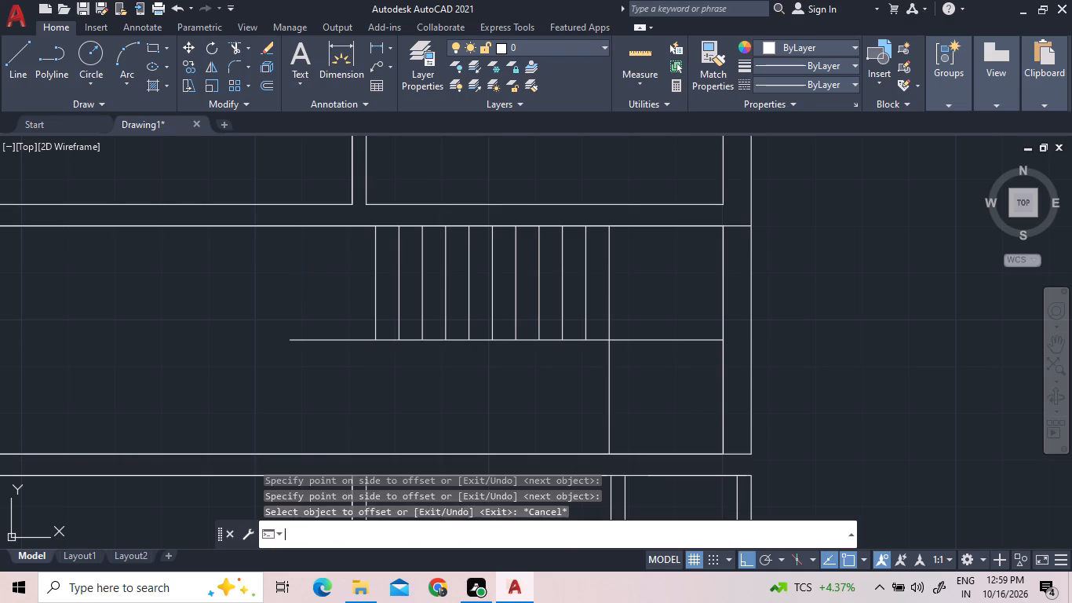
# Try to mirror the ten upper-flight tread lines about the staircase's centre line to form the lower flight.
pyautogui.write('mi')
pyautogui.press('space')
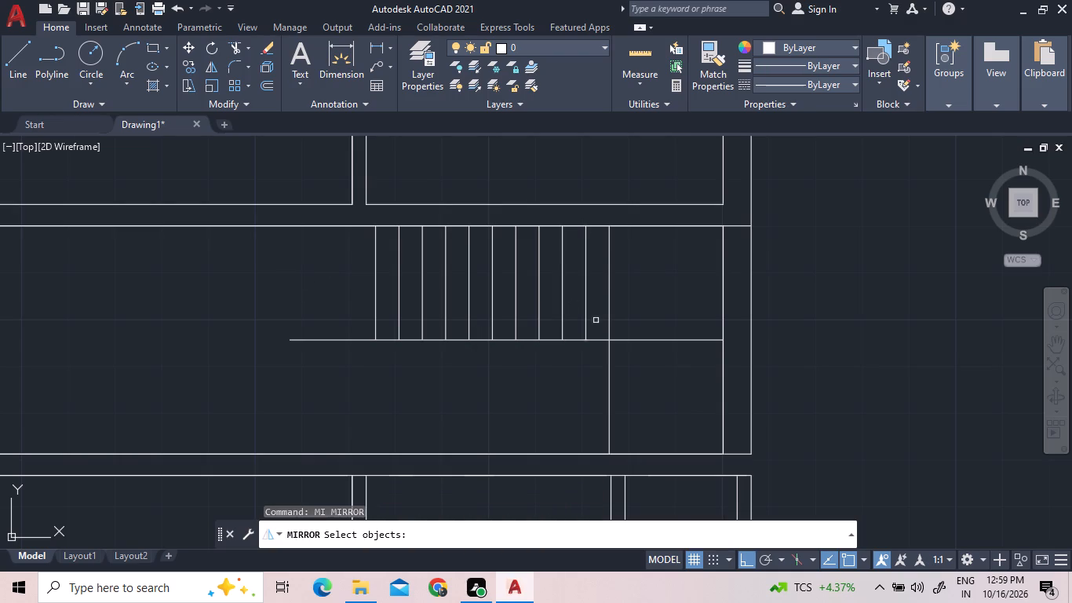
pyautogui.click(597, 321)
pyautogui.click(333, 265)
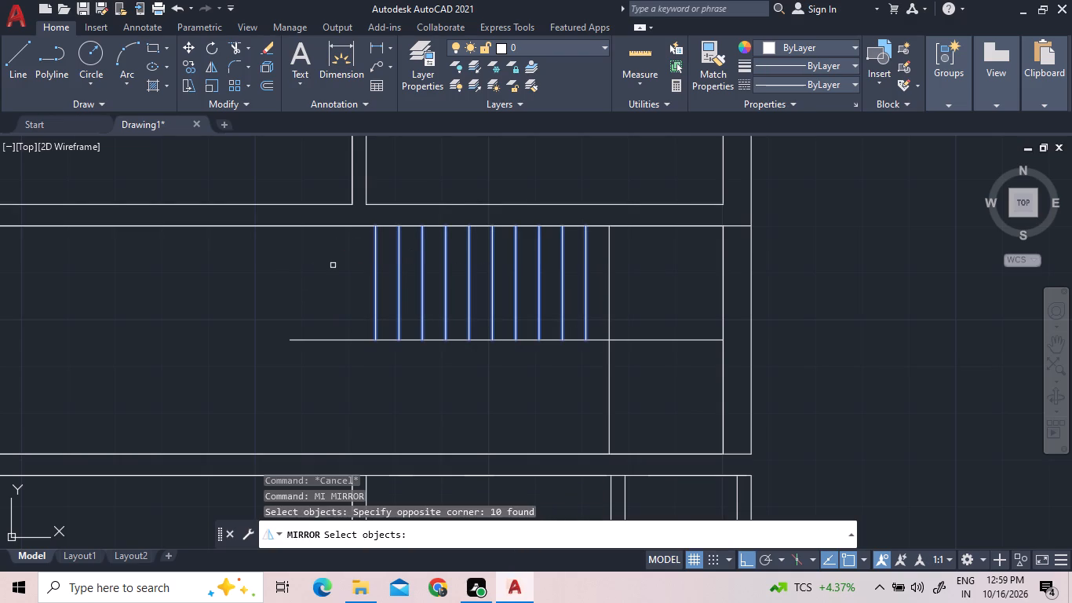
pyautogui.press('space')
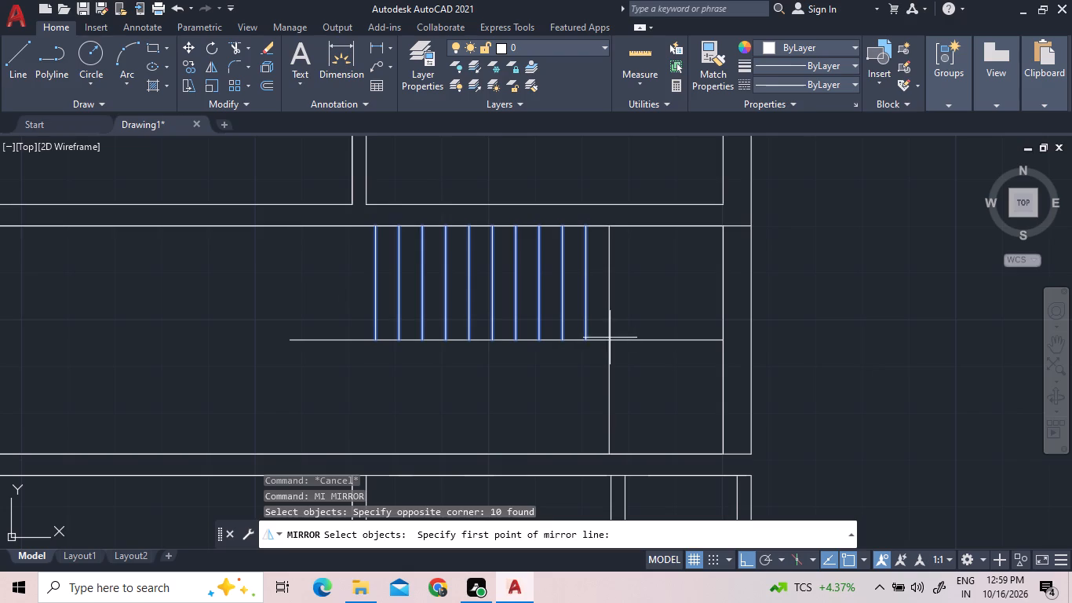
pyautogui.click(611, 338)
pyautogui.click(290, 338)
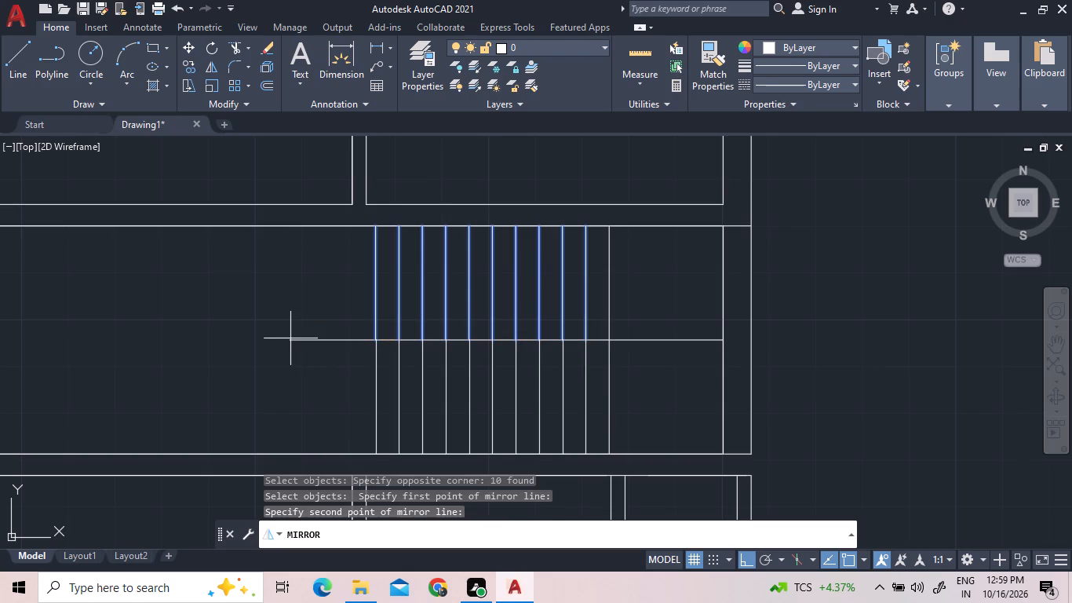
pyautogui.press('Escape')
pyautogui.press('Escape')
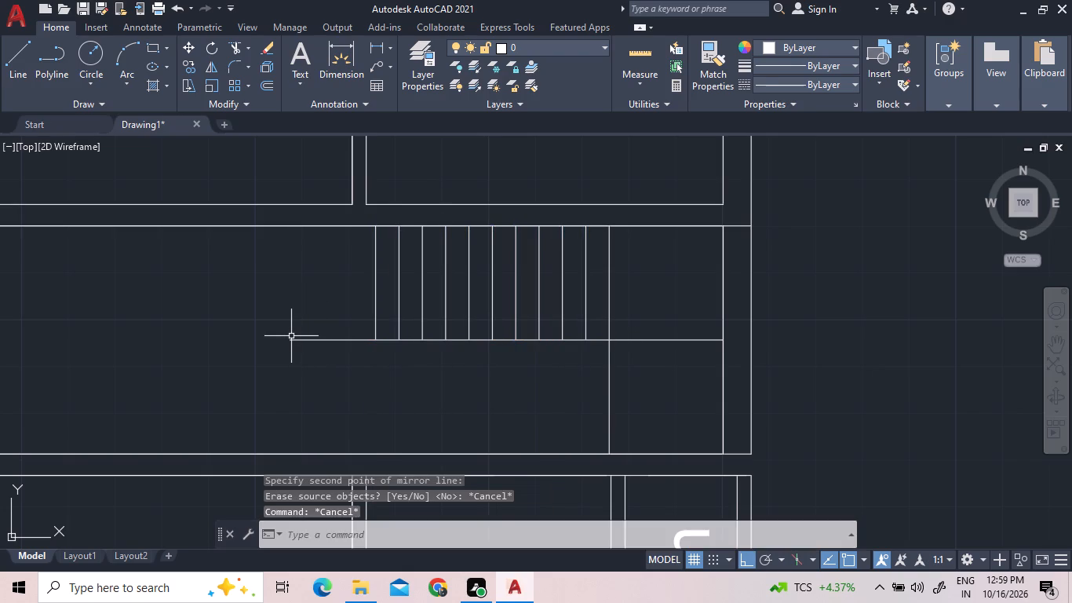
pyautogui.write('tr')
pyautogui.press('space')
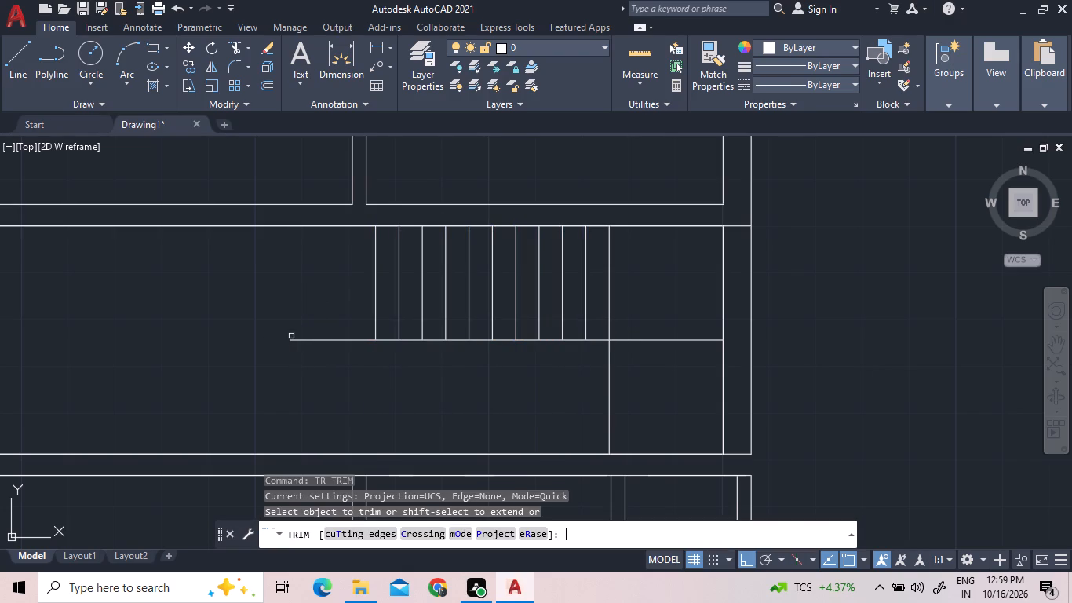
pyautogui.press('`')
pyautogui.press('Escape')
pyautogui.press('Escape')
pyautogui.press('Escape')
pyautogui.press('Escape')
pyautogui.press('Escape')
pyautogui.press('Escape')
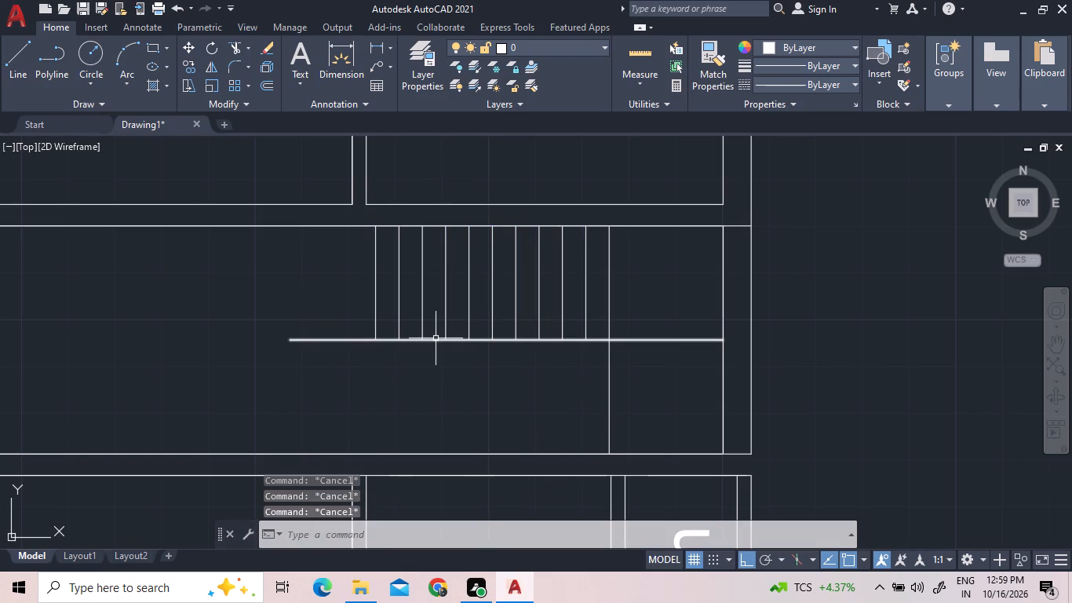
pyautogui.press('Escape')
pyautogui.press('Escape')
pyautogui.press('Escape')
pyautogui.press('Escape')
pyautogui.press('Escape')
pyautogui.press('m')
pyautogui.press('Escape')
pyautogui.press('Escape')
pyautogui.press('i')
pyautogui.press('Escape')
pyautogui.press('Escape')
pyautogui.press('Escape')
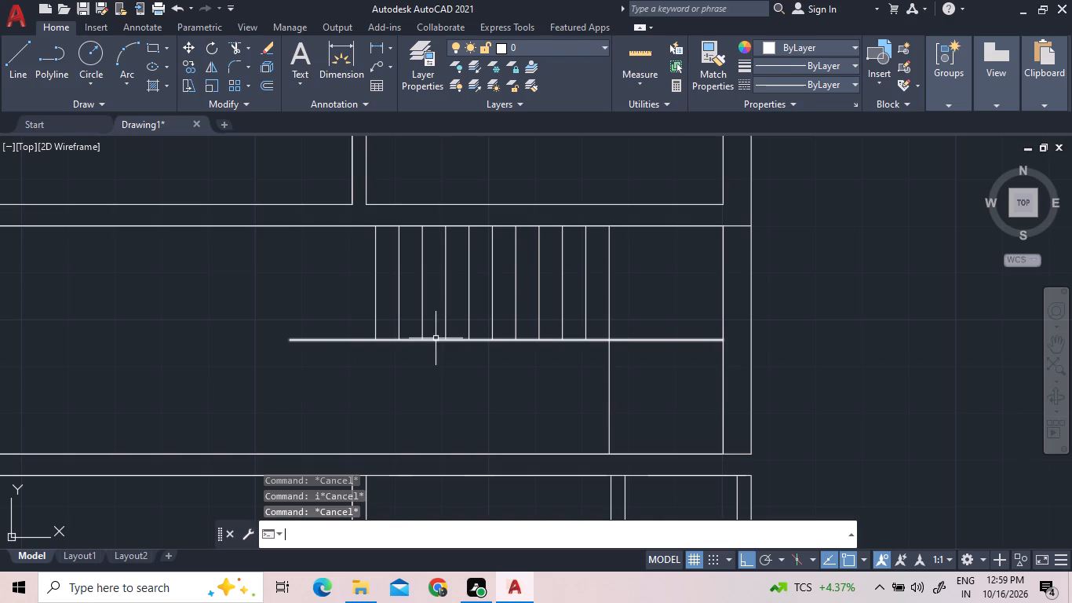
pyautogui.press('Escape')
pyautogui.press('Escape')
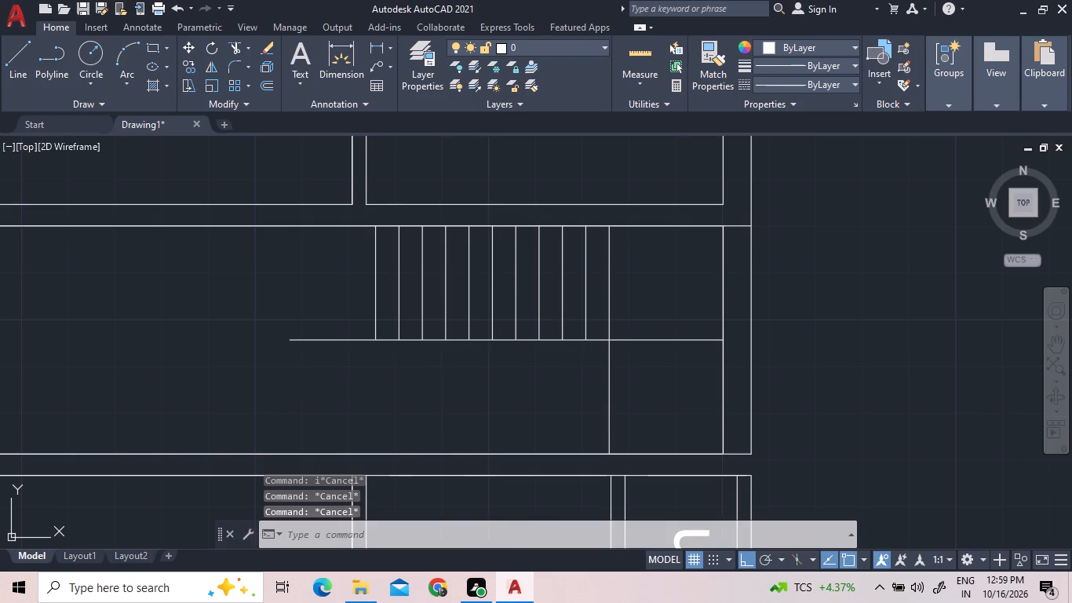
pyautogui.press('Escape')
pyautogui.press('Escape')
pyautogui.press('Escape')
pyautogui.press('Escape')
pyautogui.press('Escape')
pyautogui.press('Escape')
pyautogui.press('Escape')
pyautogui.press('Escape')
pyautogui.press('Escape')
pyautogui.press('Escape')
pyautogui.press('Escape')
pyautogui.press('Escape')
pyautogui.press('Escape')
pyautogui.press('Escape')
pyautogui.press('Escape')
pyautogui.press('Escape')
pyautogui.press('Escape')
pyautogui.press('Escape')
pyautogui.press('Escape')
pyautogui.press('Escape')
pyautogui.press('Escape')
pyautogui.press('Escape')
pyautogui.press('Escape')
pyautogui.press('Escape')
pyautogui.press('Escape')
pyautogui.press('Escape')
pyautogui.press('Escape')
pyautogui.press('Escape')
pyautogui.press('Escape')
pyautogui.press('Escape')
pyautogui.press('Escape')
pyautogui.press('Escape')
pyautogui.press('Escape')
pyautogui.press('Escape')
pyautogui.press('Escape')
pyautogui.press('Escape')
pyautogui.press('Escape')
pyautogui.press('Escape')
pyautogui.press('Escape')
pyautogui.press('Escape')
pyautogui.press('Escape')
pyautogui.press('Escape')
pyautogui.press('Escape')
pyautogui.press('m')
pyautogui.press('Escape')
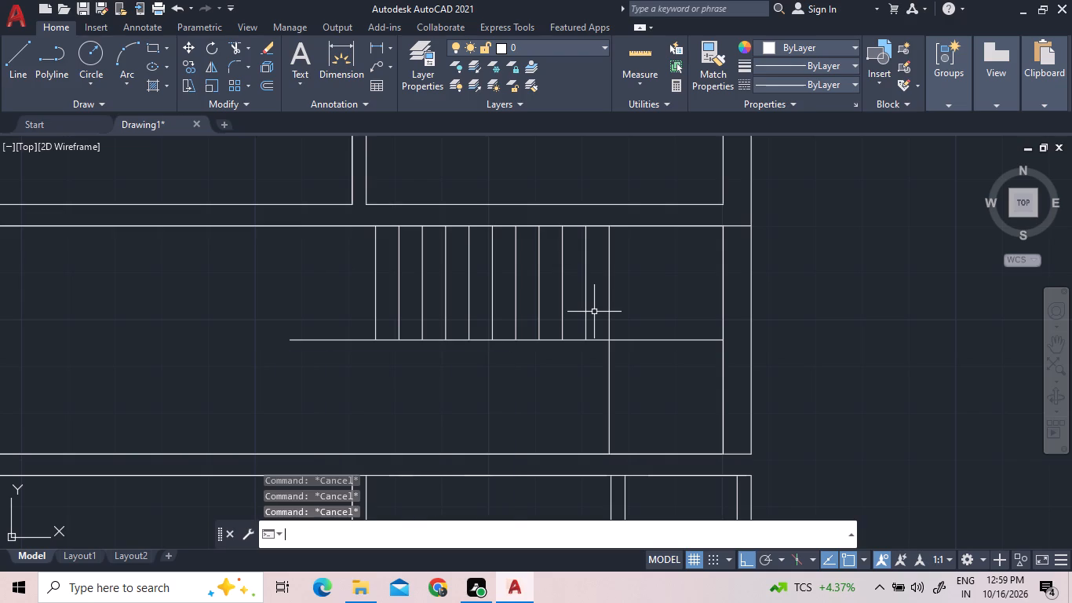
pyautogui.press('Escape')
# Mirror the ten upper-flight tread lines about the staircase's centre line to form the lower flight, keeping the originals.
pyautogui.write('mi')
pyautogui.press('space')
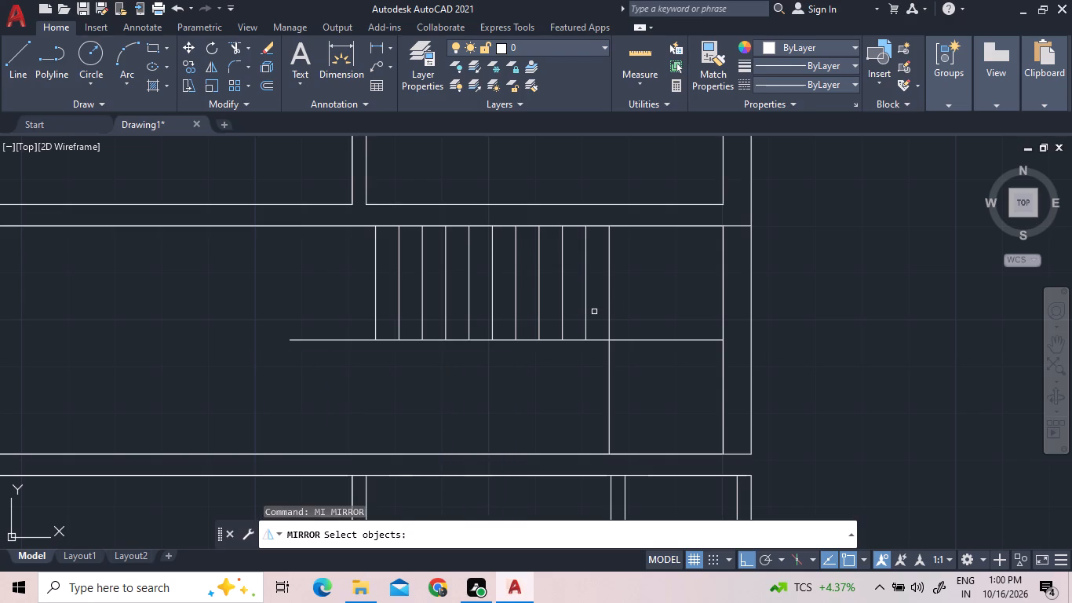
pyautogui.click(600, 309)
pyautogui.click(351, 269)
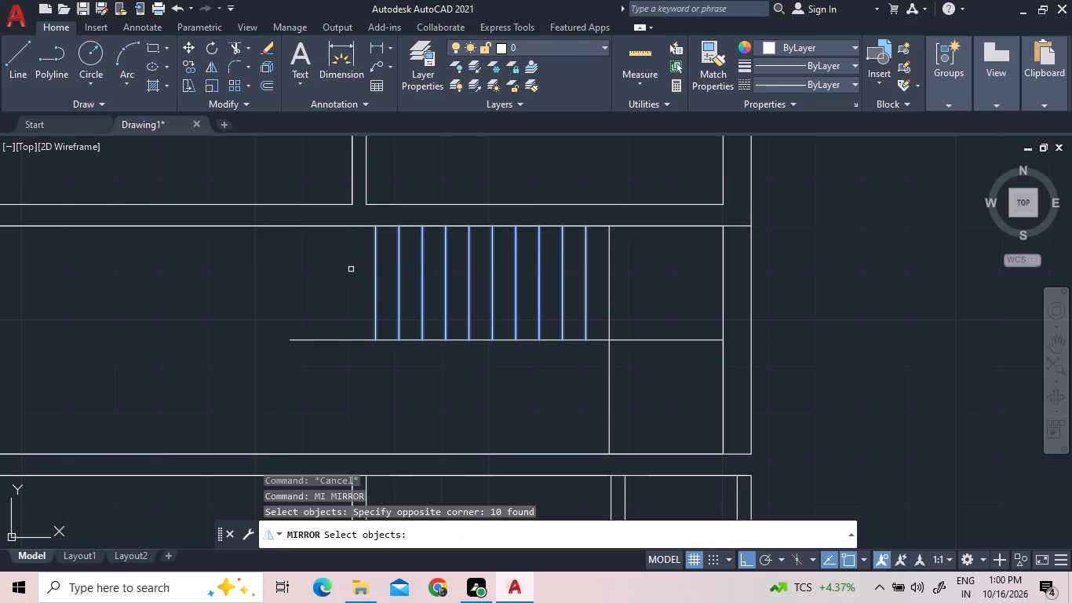
pyautogui.press('space')
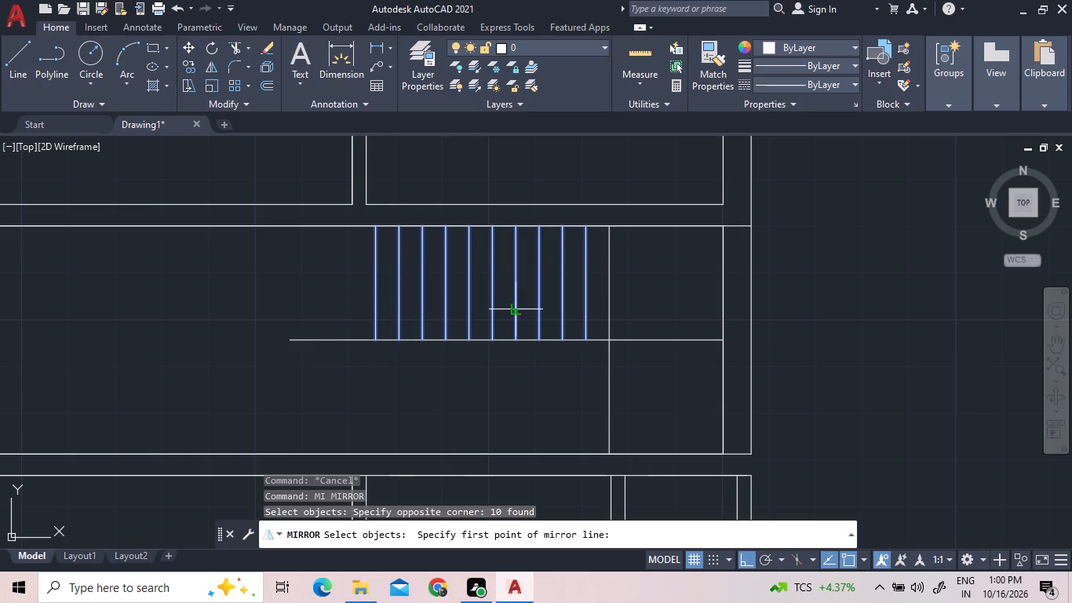
pyautogui.click(610, 341)
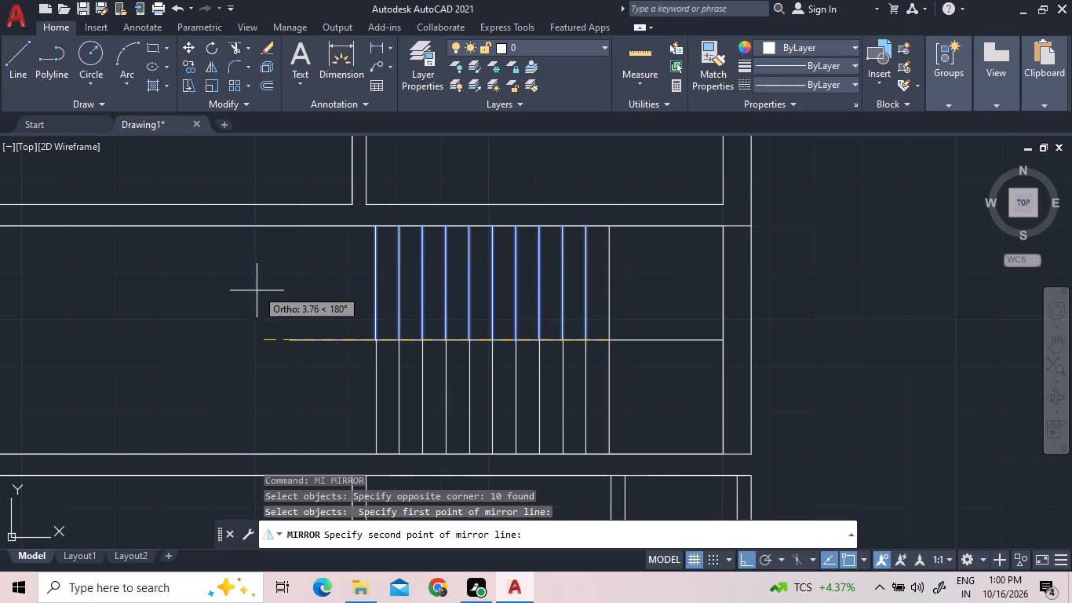
pyautogui.click(293, 338)
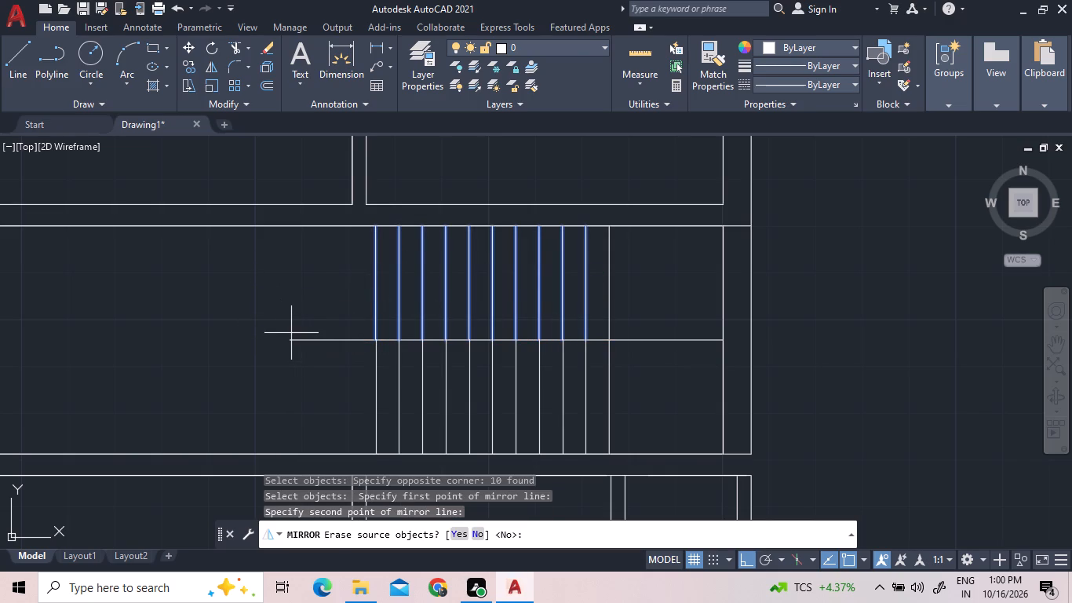
pyautogui.press('space')
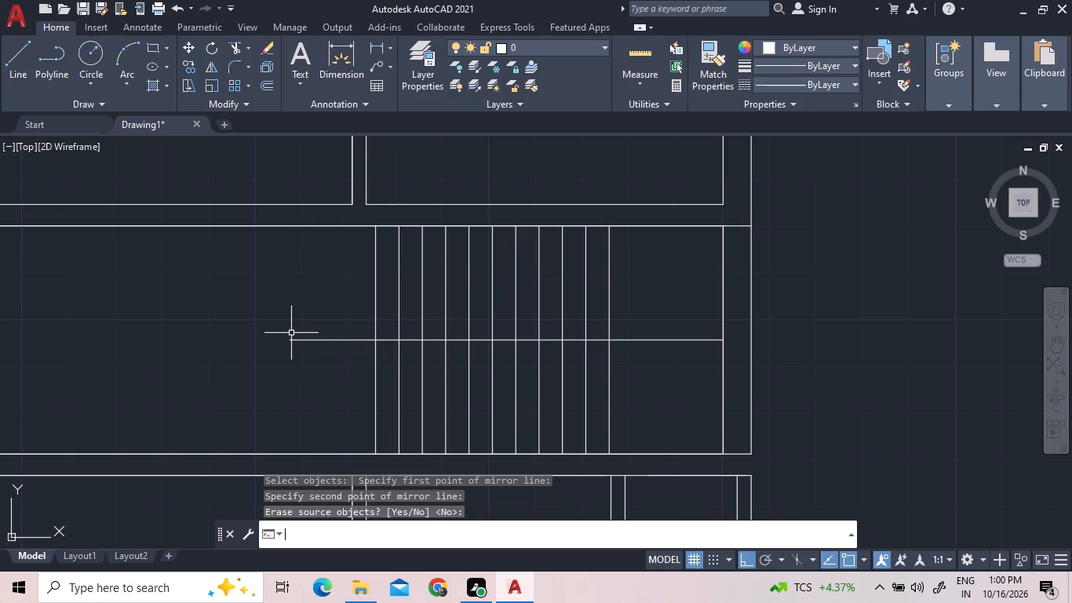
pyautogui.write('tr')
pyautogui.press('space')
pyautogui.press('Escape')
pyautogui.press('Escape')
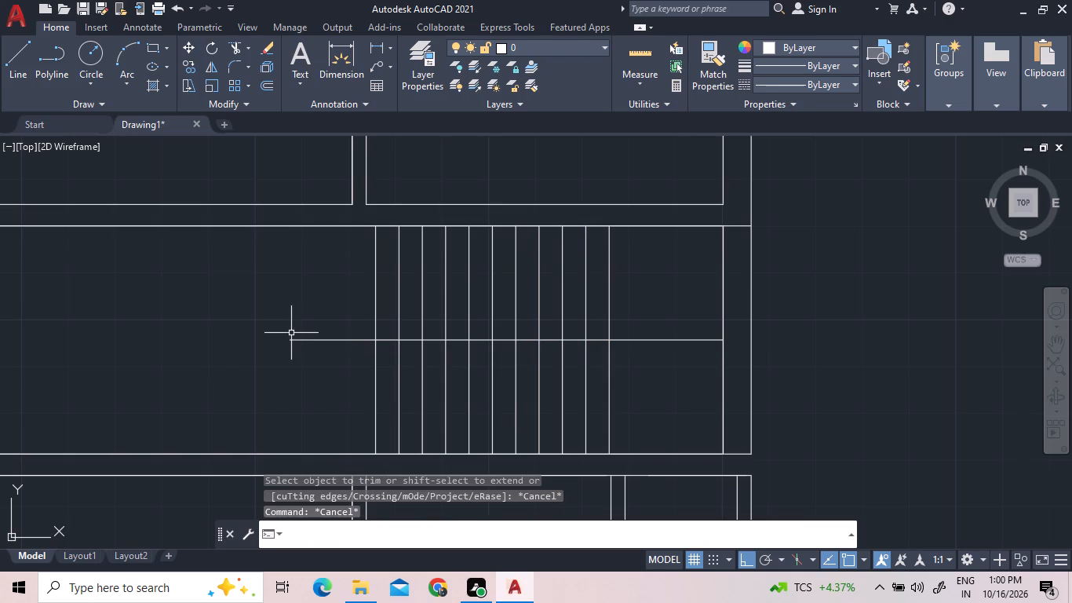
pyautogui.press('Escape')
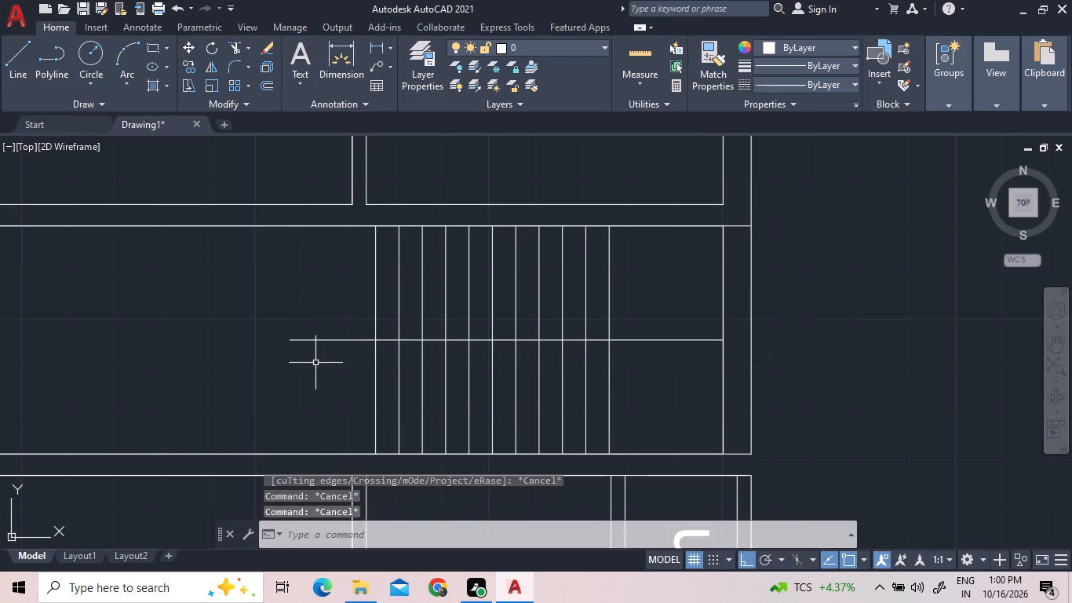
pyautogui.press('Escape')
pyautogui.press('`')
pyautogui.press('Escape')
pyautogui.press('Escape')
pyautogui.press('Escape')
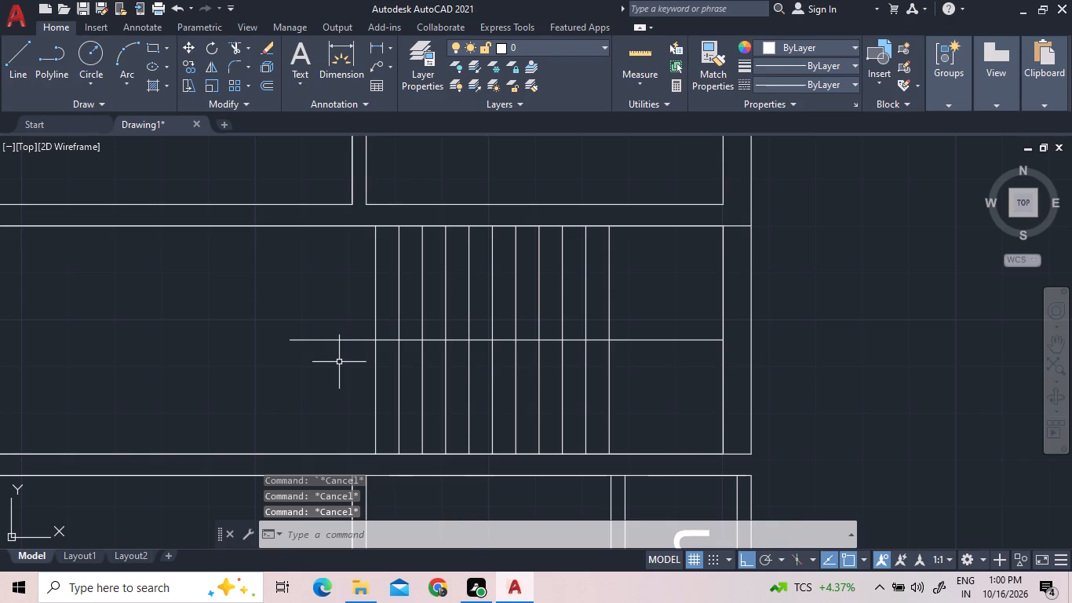
# Trim the staircase's centre line where it projects west of the last tread and where it crosses the landing.
pyautogui.write('tr')
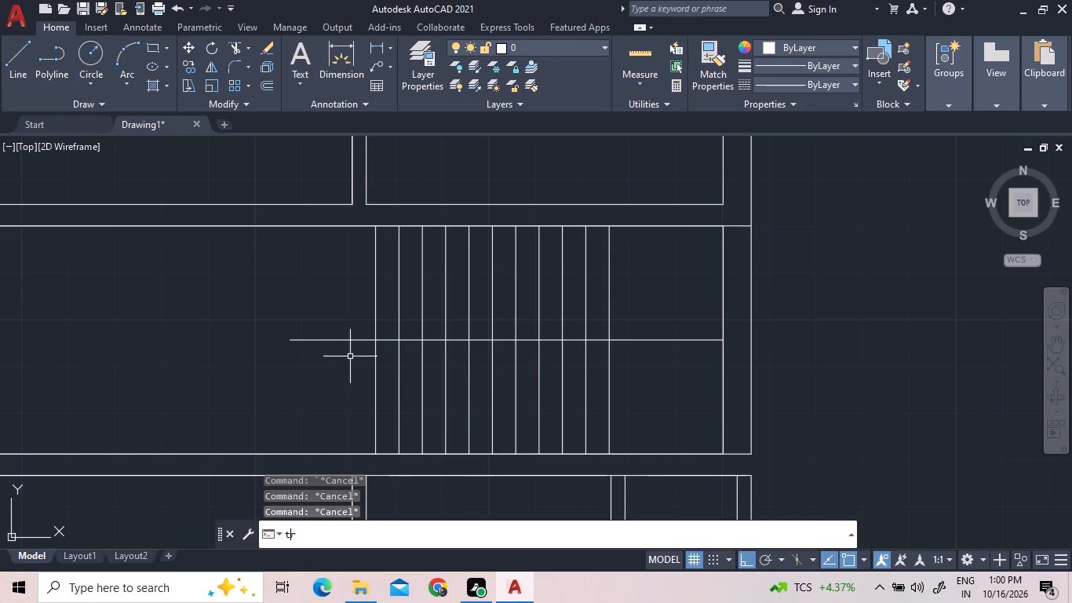
pyautogui.press('space')
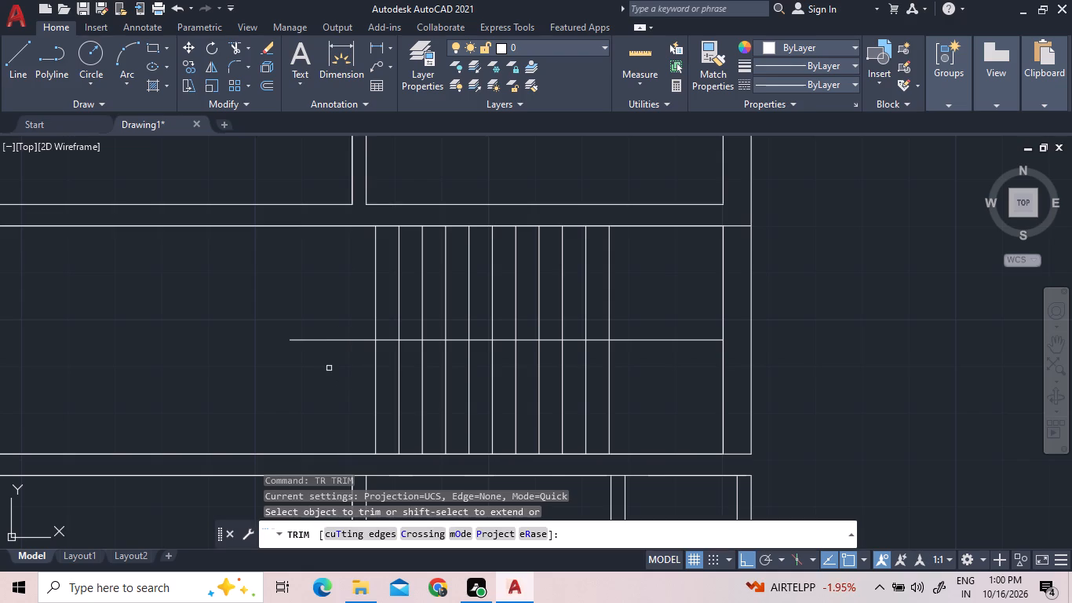
pyautogui.click(329, 368)
pyautogui.click(342, 300)
pyautogui.click(661, 375)
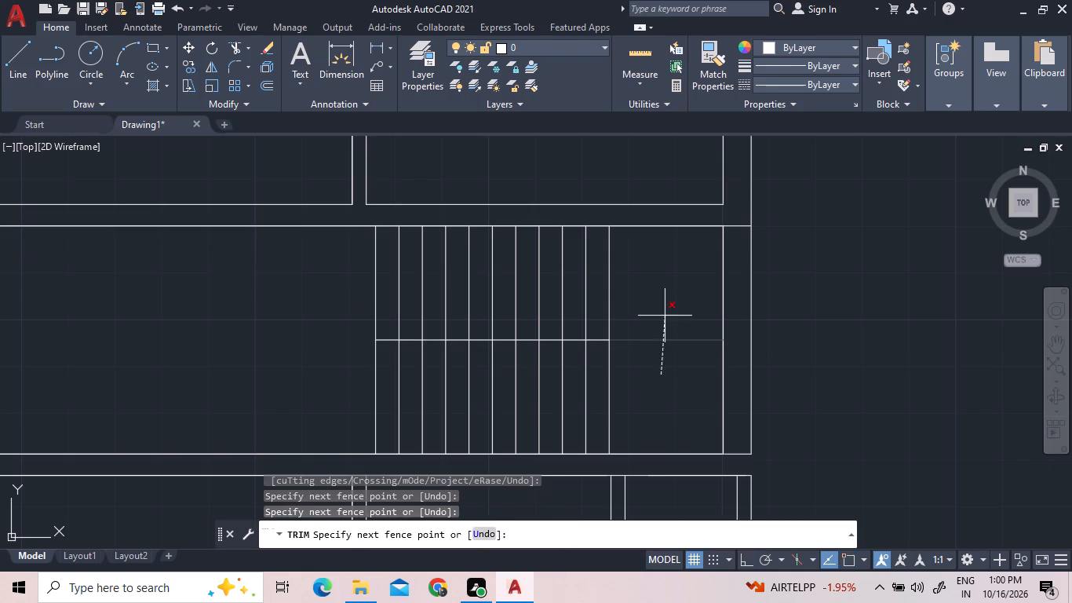
pyautogui.click(666, 309)
pyautogui.rightClick(666, 309)
pyautogui.click(688, 317)
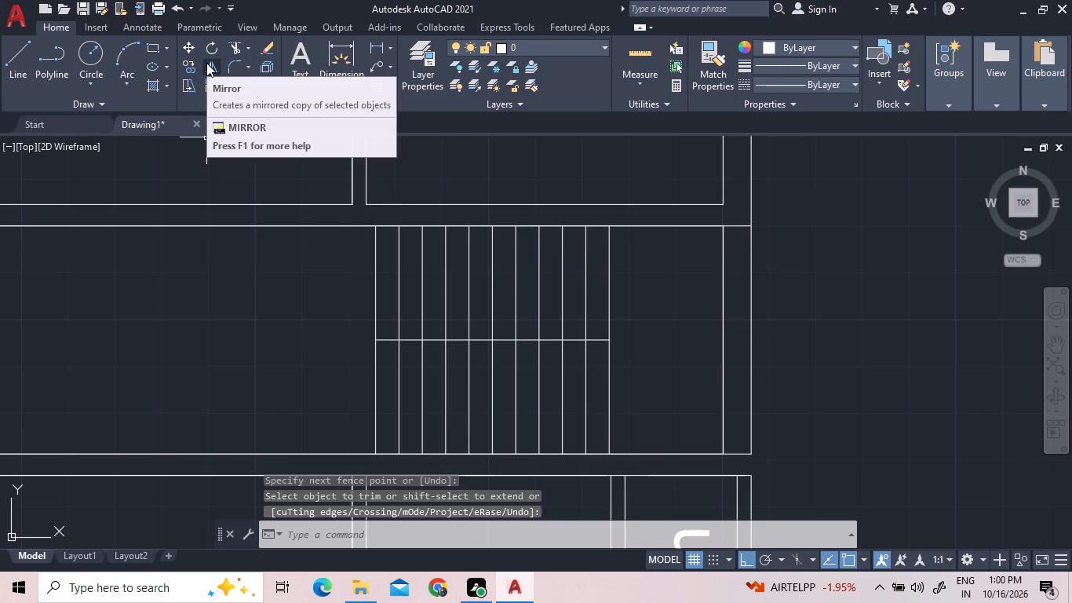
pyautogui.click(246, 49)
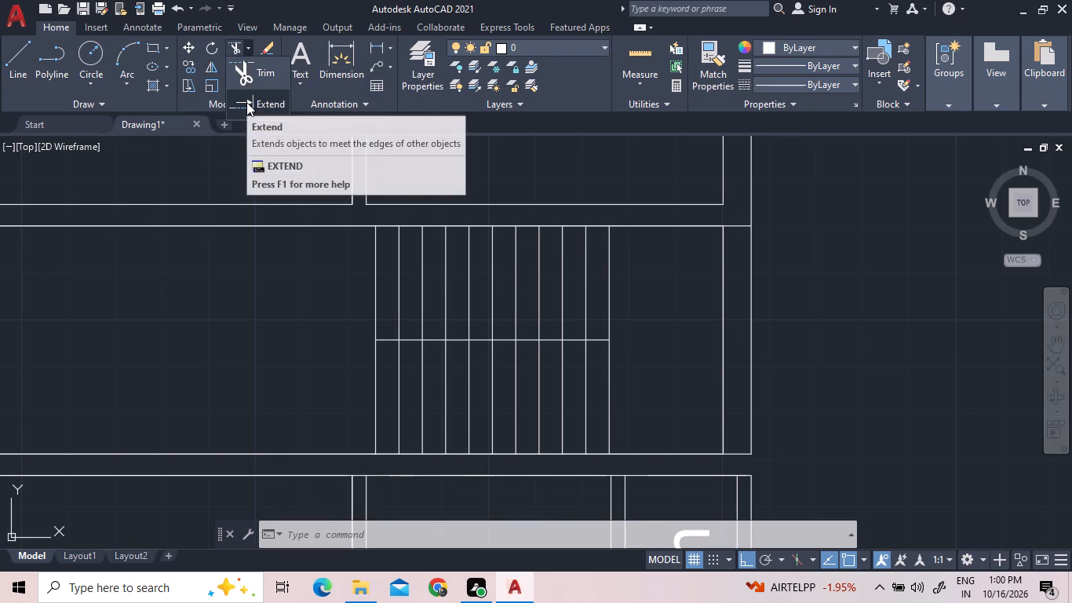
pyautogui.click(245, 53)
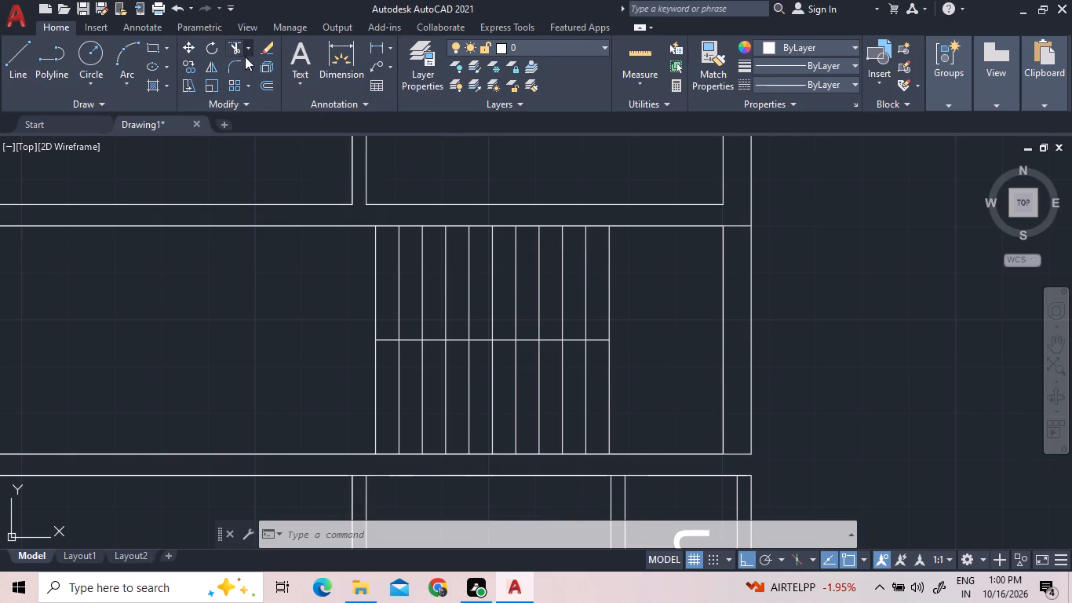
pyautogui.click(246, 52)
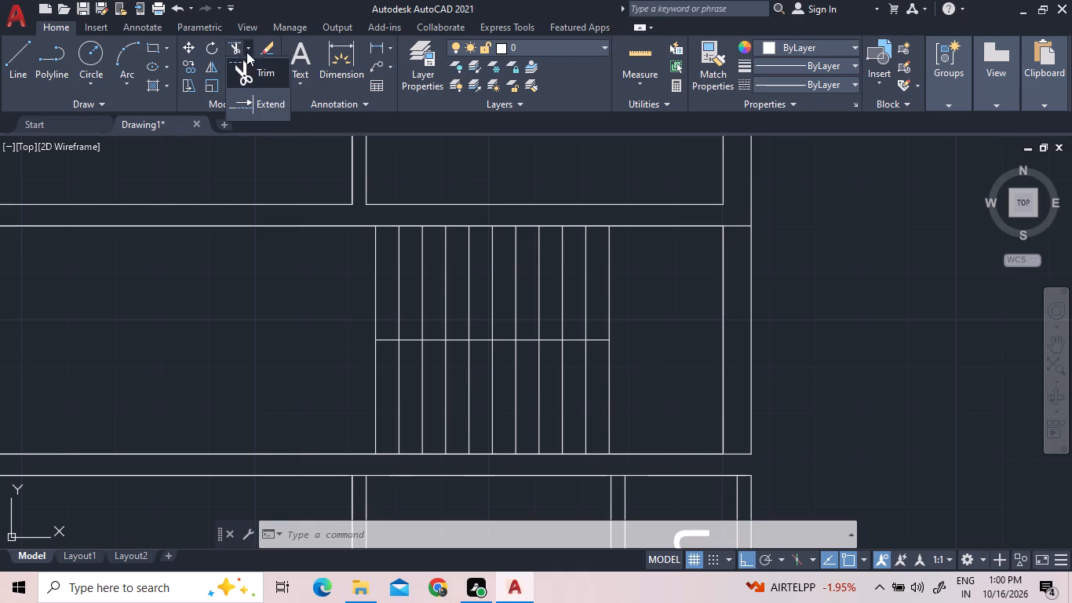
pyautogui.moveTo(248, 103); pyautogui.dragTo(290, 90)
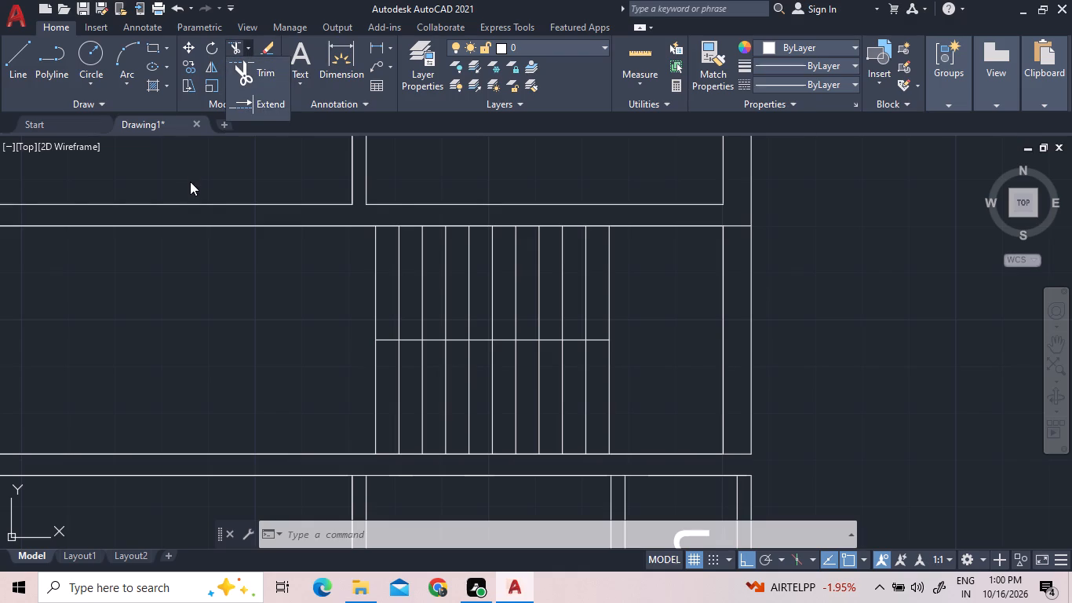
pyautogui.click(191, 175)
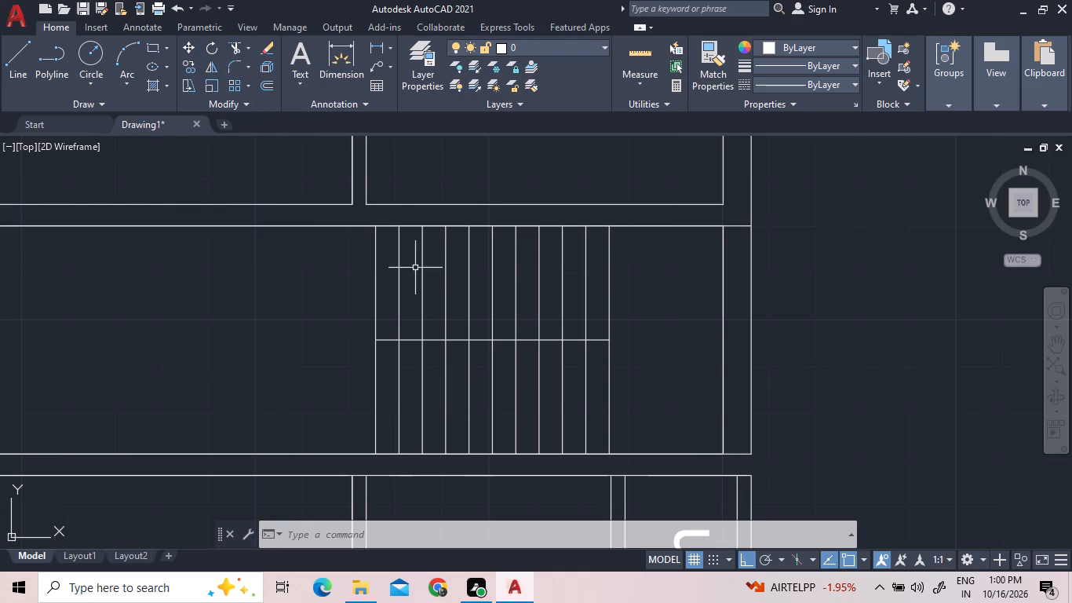
# Draw connected test lines in the empty area east of the plan: a horizontal line meeting a long vertical line.
pyautogui.write('l')
pyautogui.press('space')
pyautogui.scroll(-3, 687, 313)
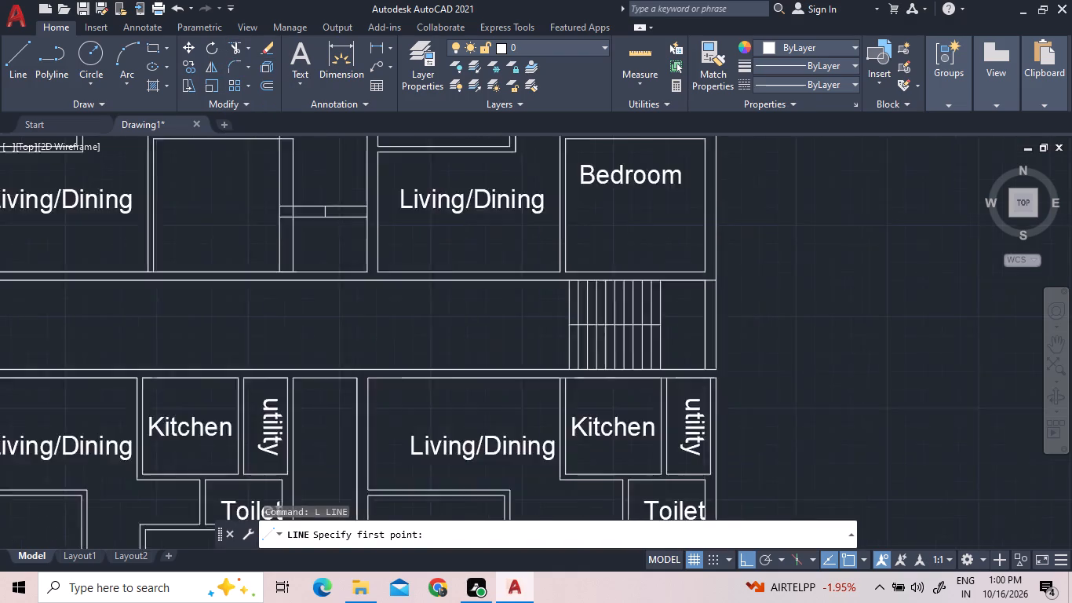
pyautogui.click(786, 314)
pyautogui.click(872, 310)
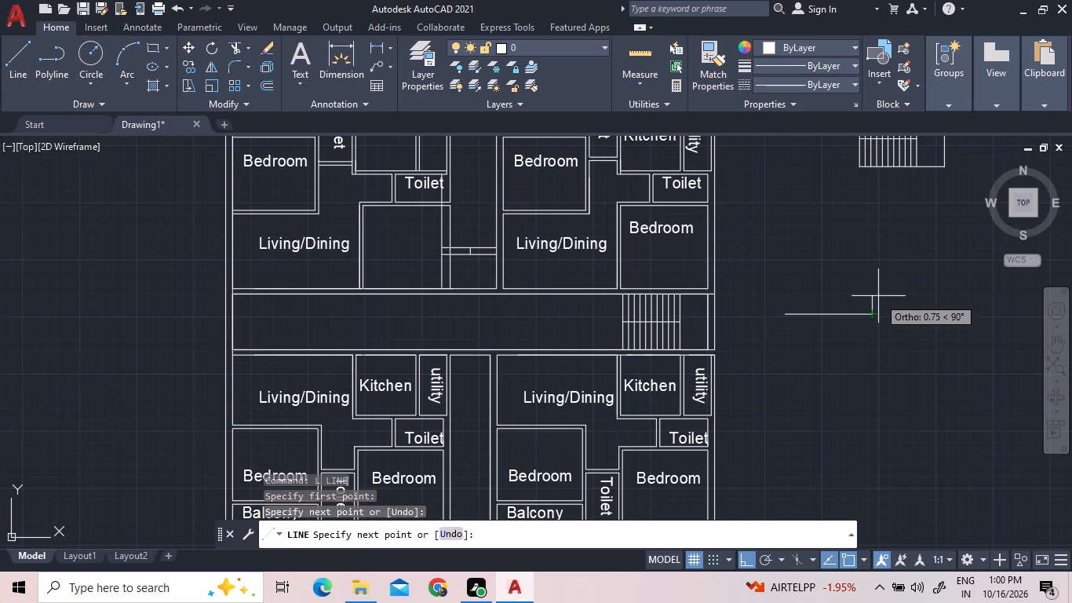
pyautogui.click(873, 265)
pyautogui.click(873, 435)
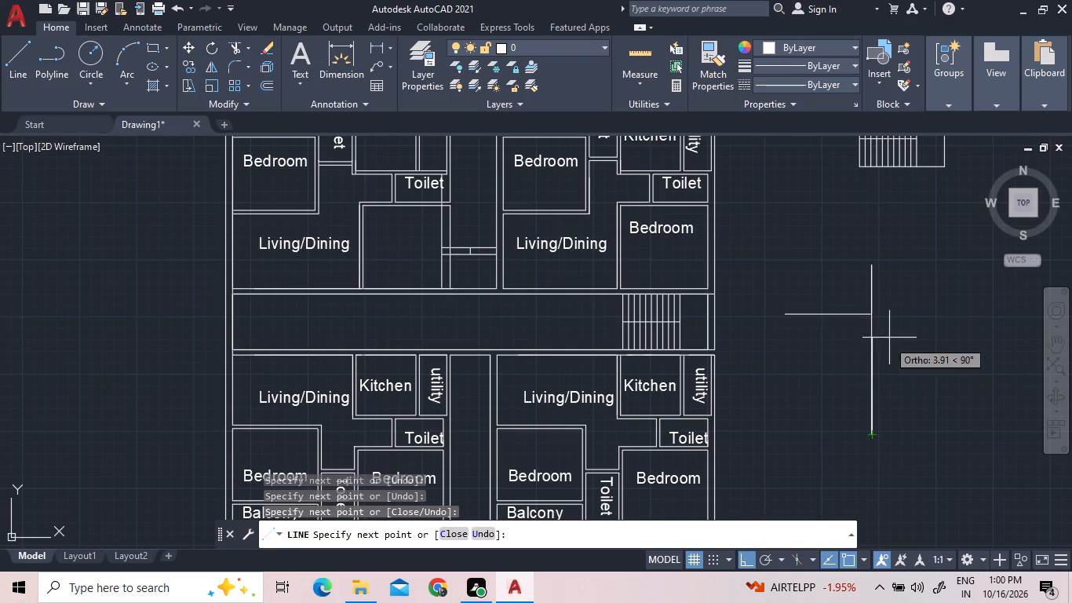
pyautogui.rightClick(885, 336)
pyautogui.click(899, 337)
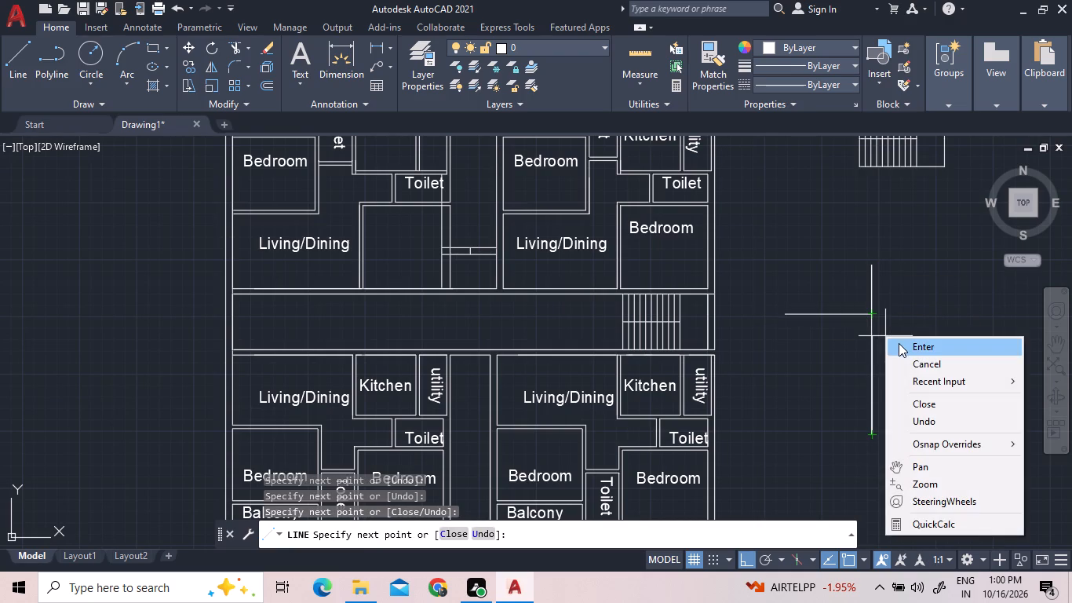
pyautogui.click(899, 343)
# Draw a separate horizontal line just east of the vertical test line, leaving a gap between them.
pyautogui.rightClick(899, 343)
pyautogui.click(934, 70)
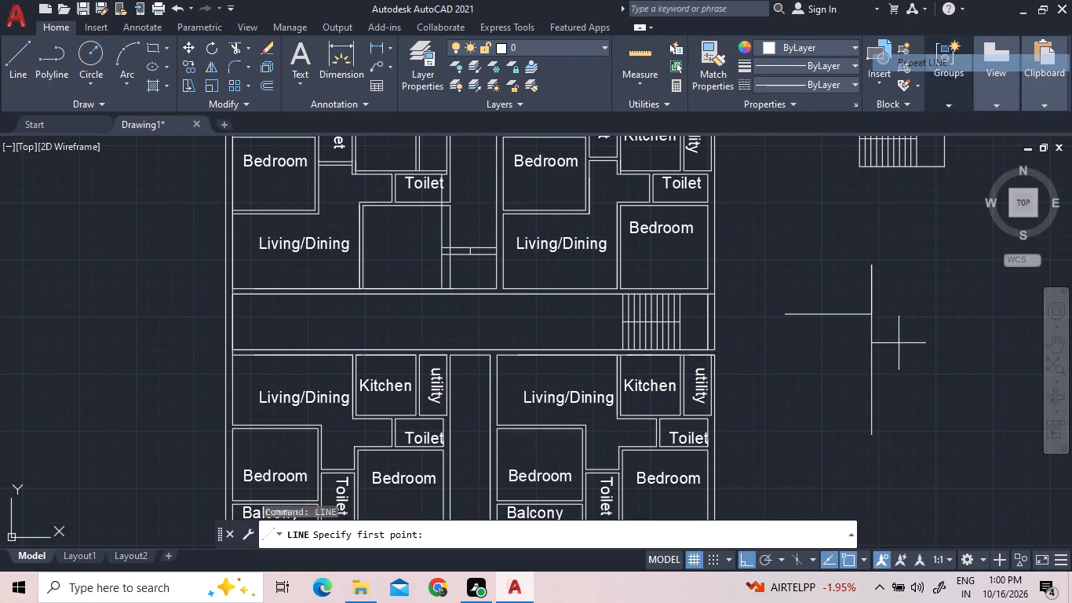
pyautogui.click(899, 349)
pyautogui.click(1004, 360)
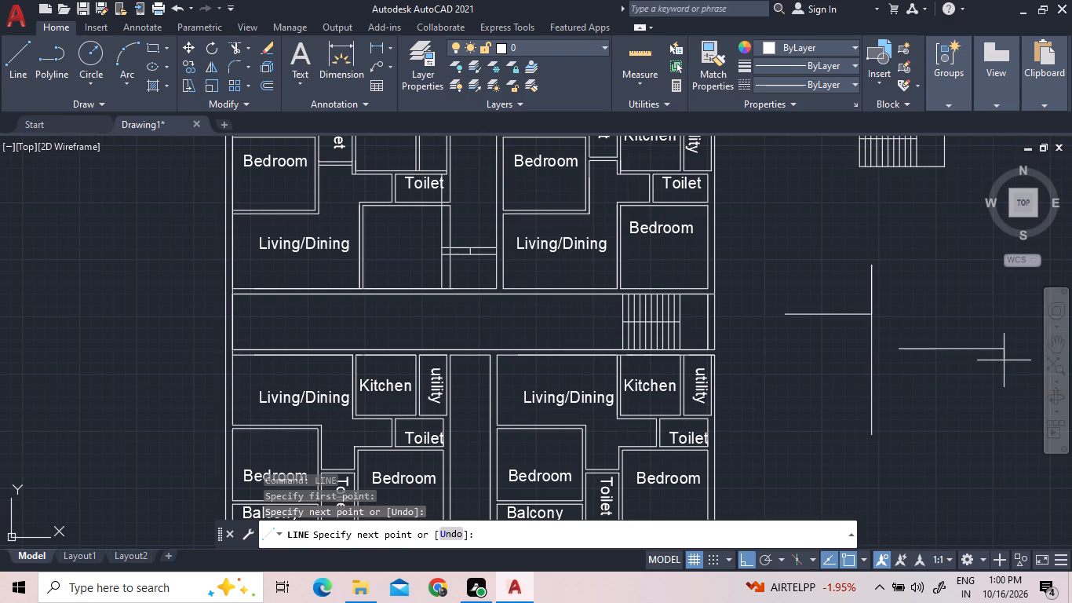
pyautogui.rightClick(997, 356)
pyautogui.click(991, 360)
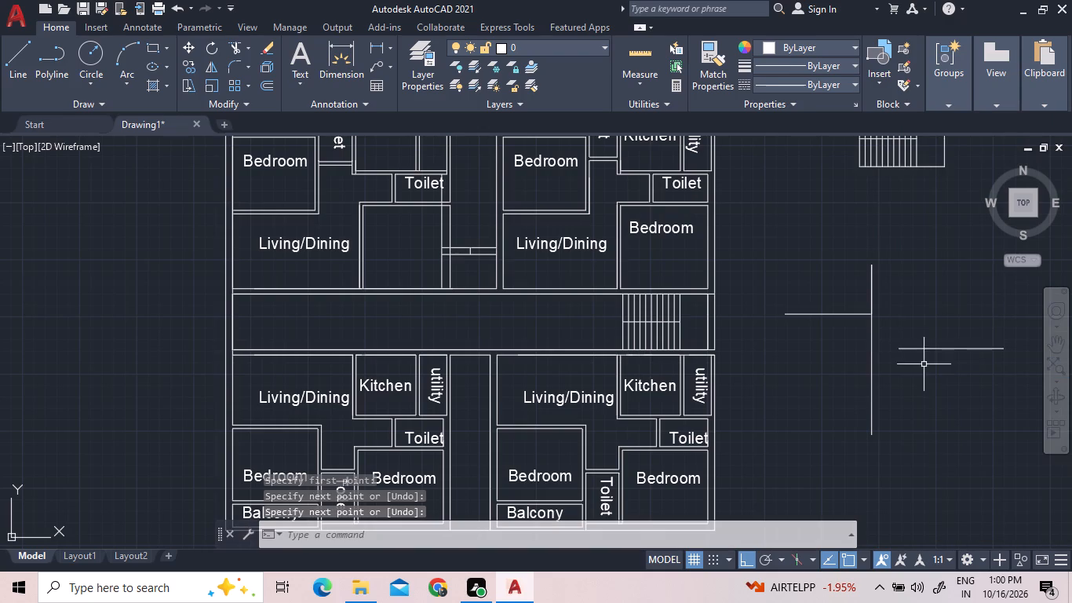
# Extend the separate horizontal line west to meet the vertical test line, using the Trim command's extend option.
pyautogui.click(248, 53)
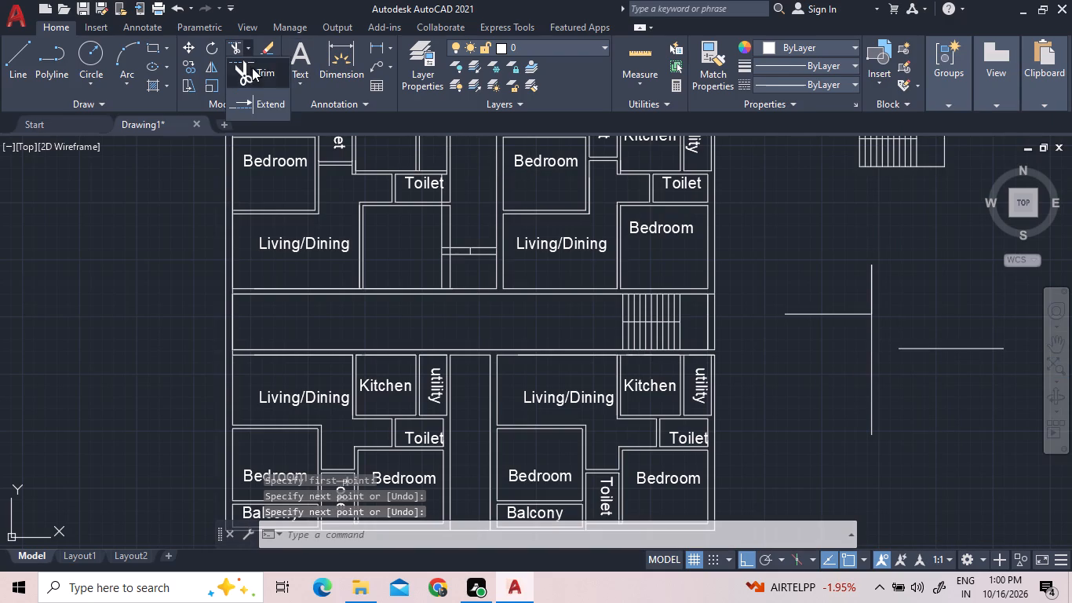
pyautogui.click(254, 70)
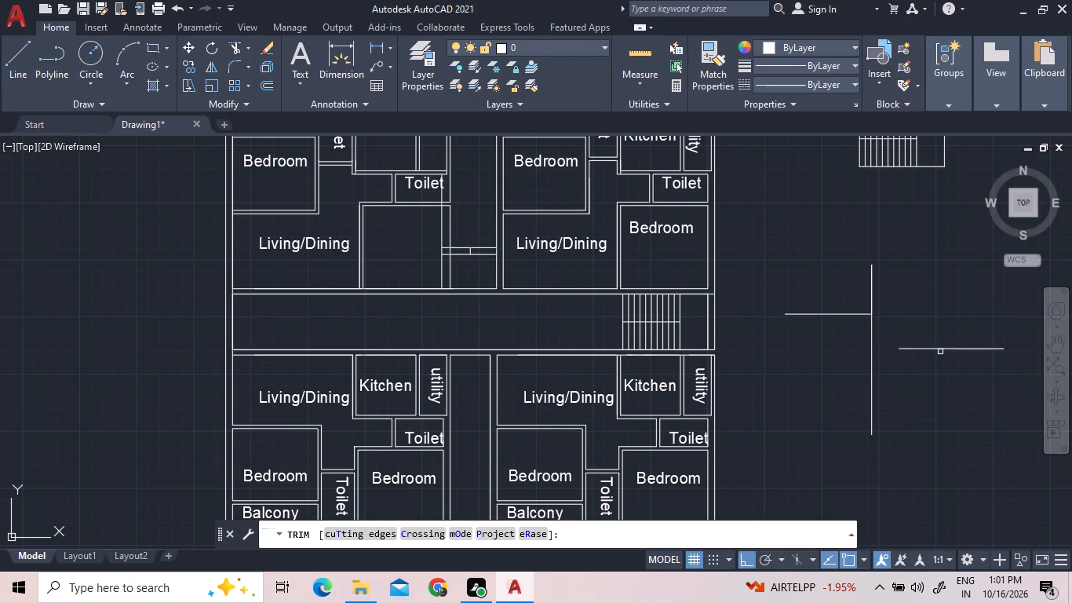
pyautogui.keyDown('shift'); pyautogui.click(937, 350); pyautogui.keyUp('shift')
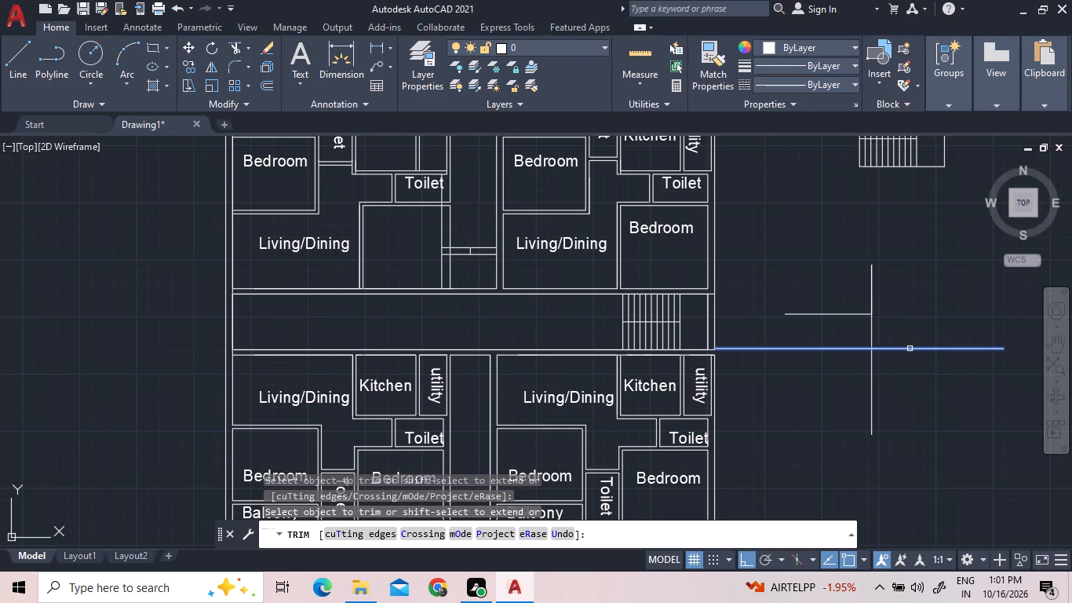
pyautogui.press('Escape')
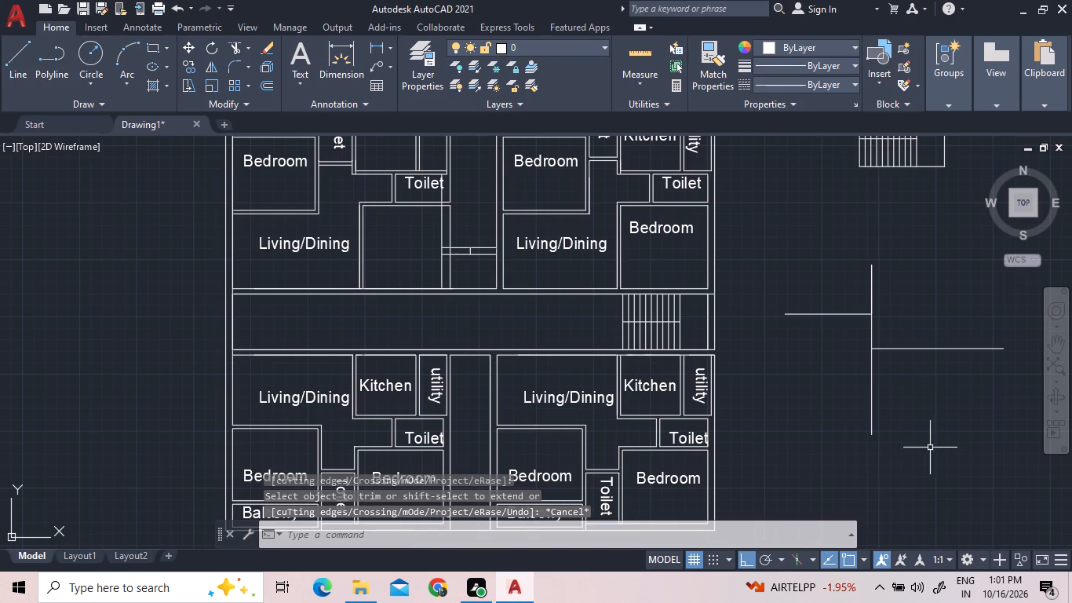
# Erase all the test lines from the empty area east of the plan.
pyautogui.click(1002, 458)
pyautogui.click(788, 255)
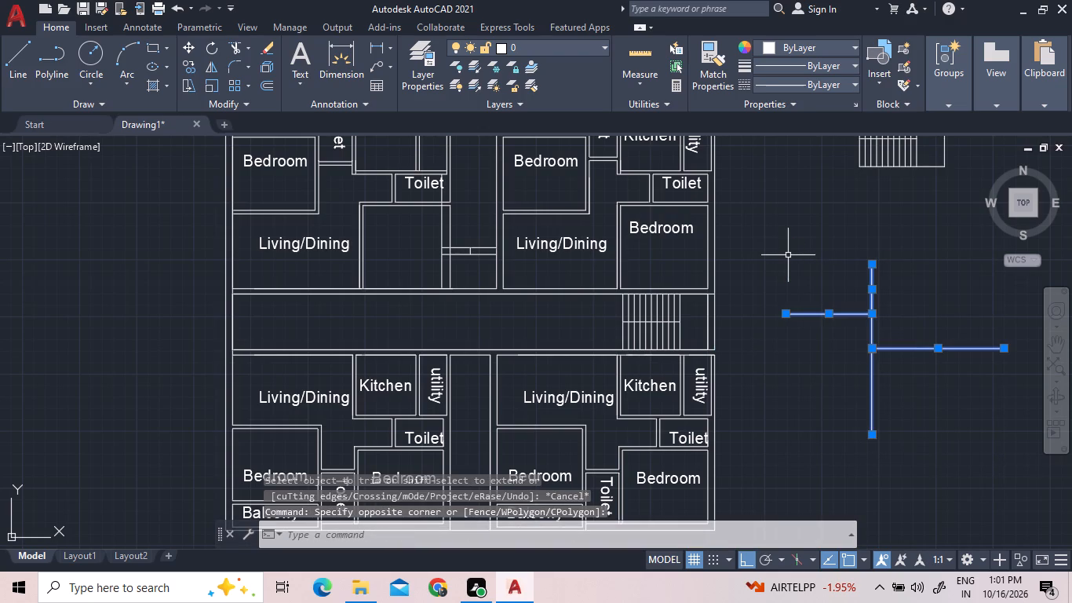
pyautogui.write('e')
pyautogui.press('space')
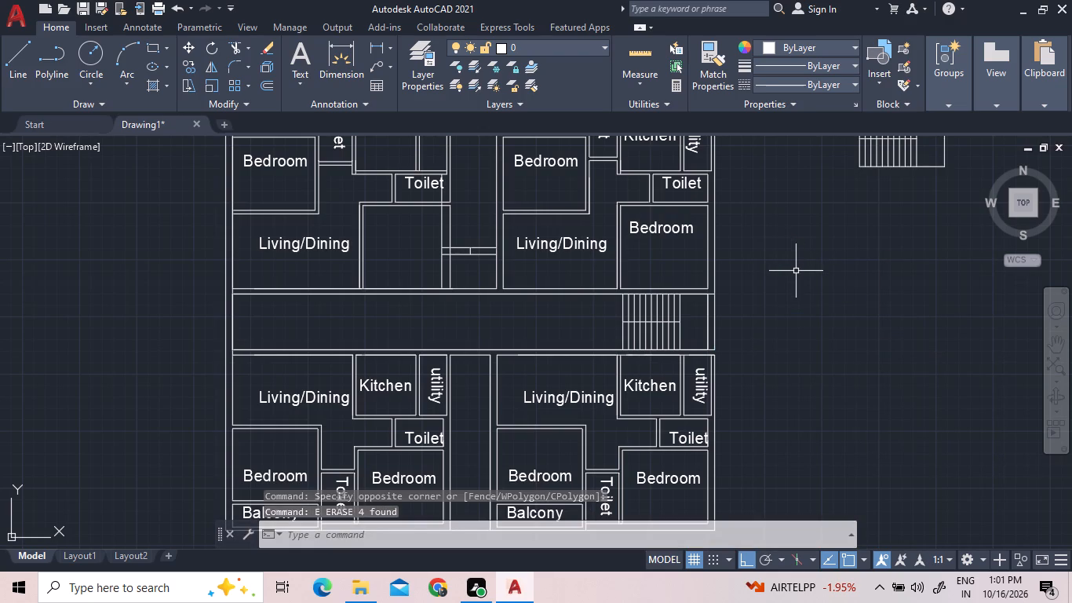
# Draw a horizontal arrow shaft through the middle of the north stair flight, from just west of the first tread line to past the fifth.
pyautogui.write('l')
pyautogui.press('space')
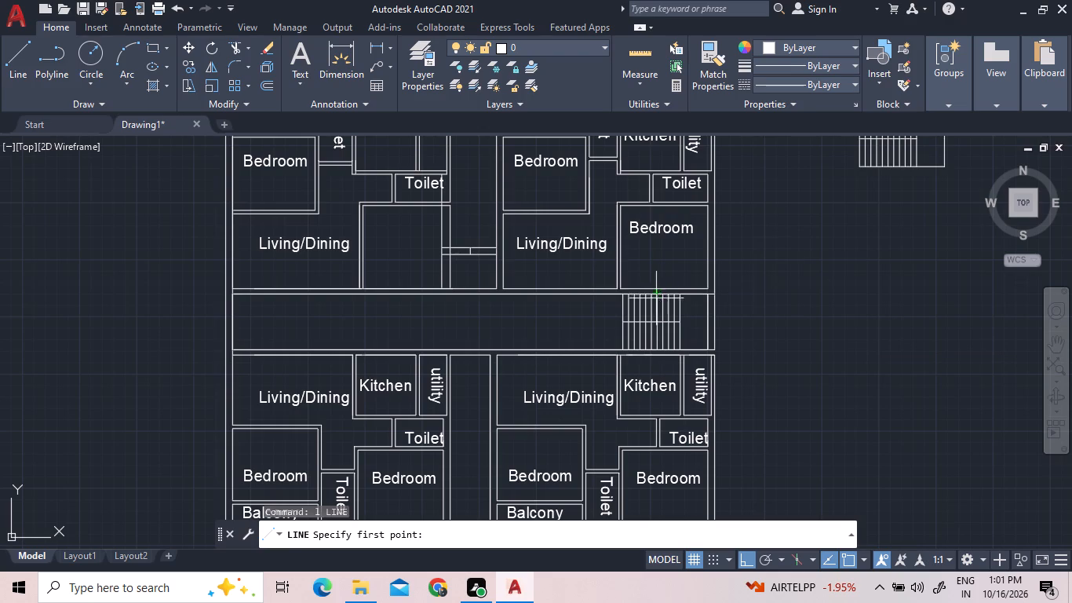
pyautogui.scroll(4, 625, 295)
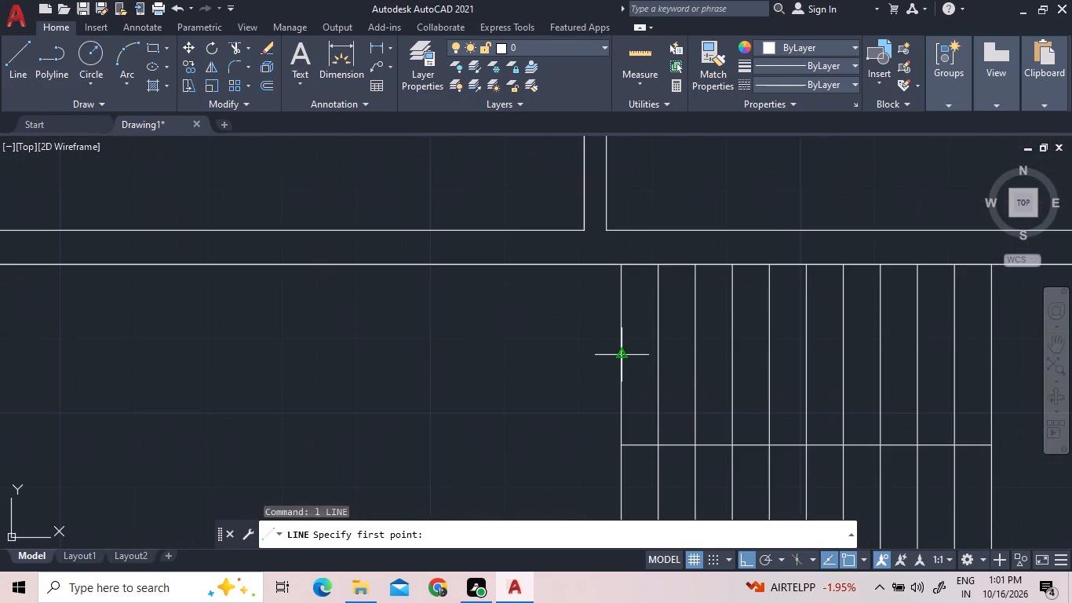
pyautogui.click(571, 356)
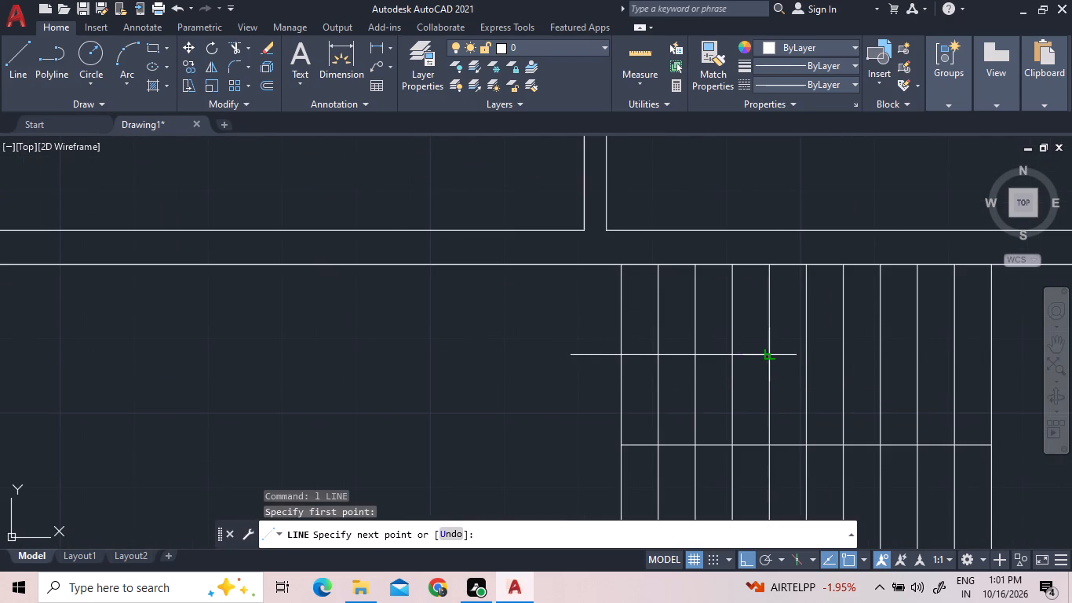
pyautogui.click(786, 358)
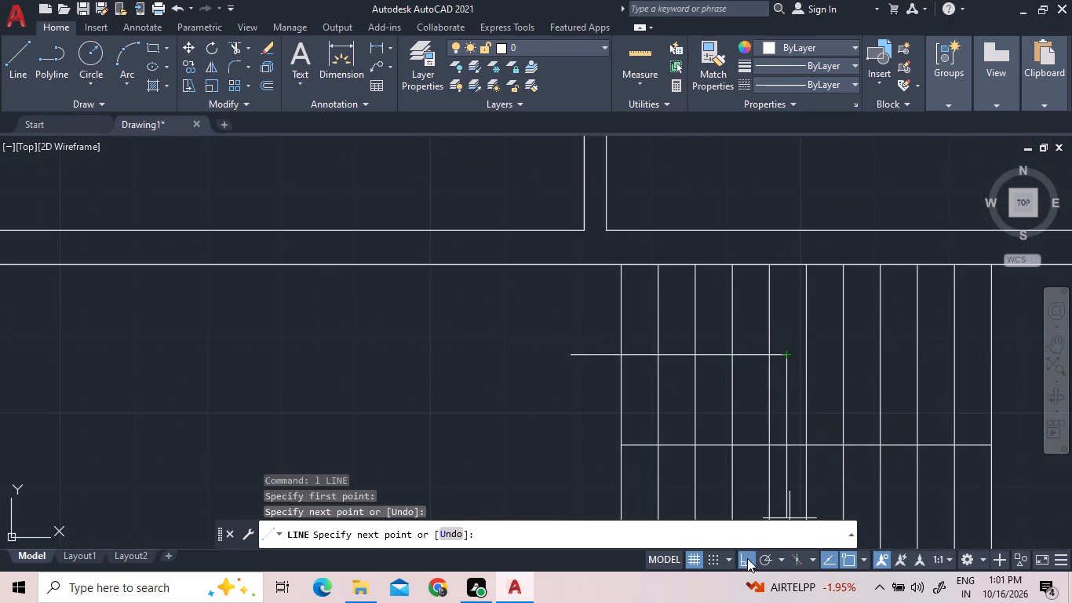
# Replace ortho with 30° polar tracking and draw a short arrowhead stroke at 120° from the shaft's east end.
pyautogui.click(746, 560)
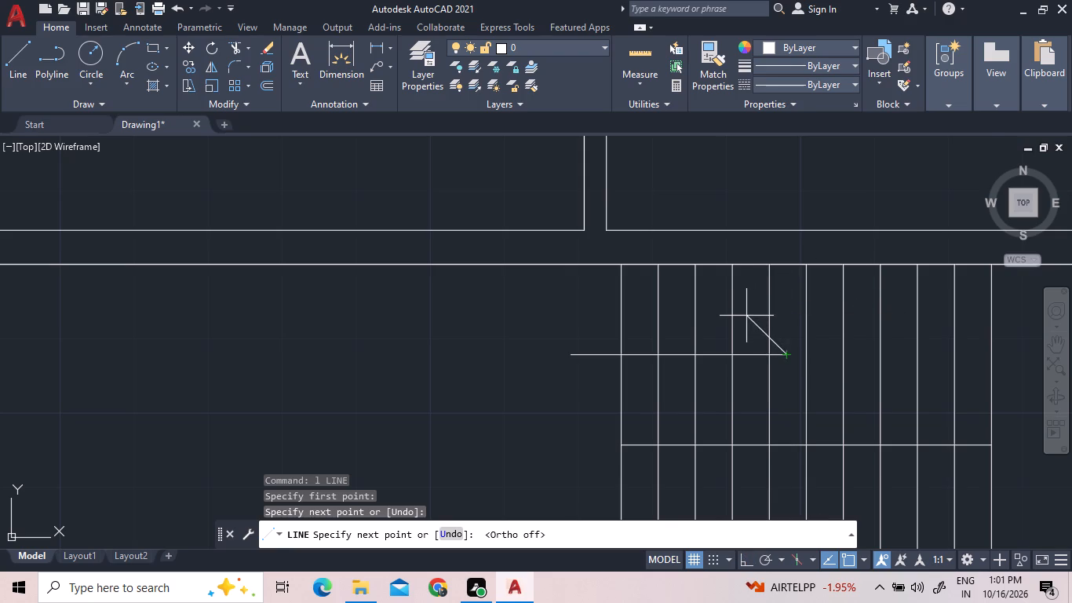
pyautogui.scroll(3, 746, 316)
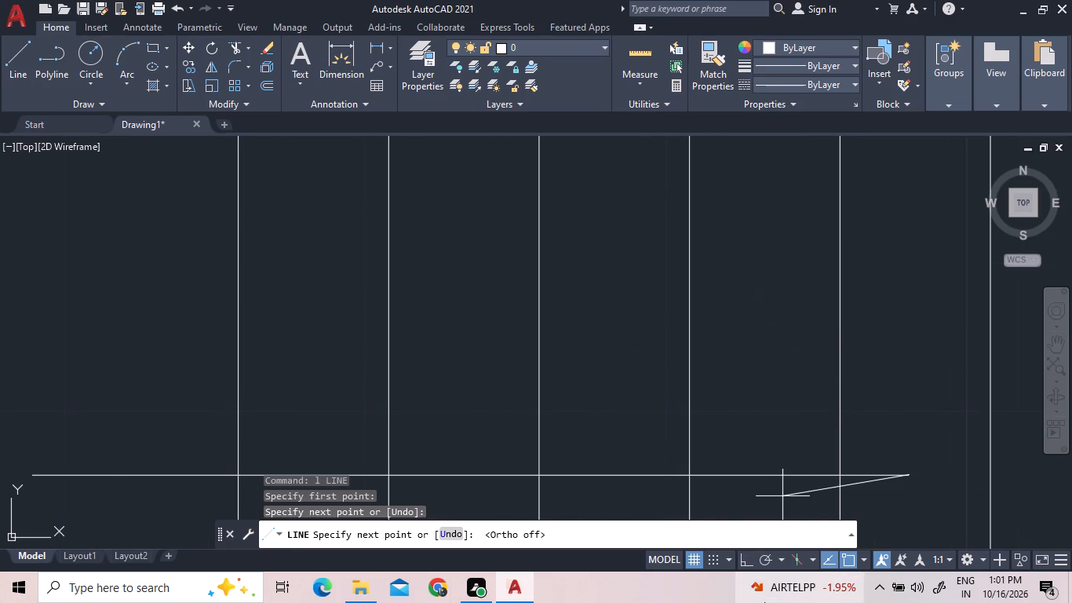
pyautogui.click(764, 561)
pyautogui.click(778, 555)
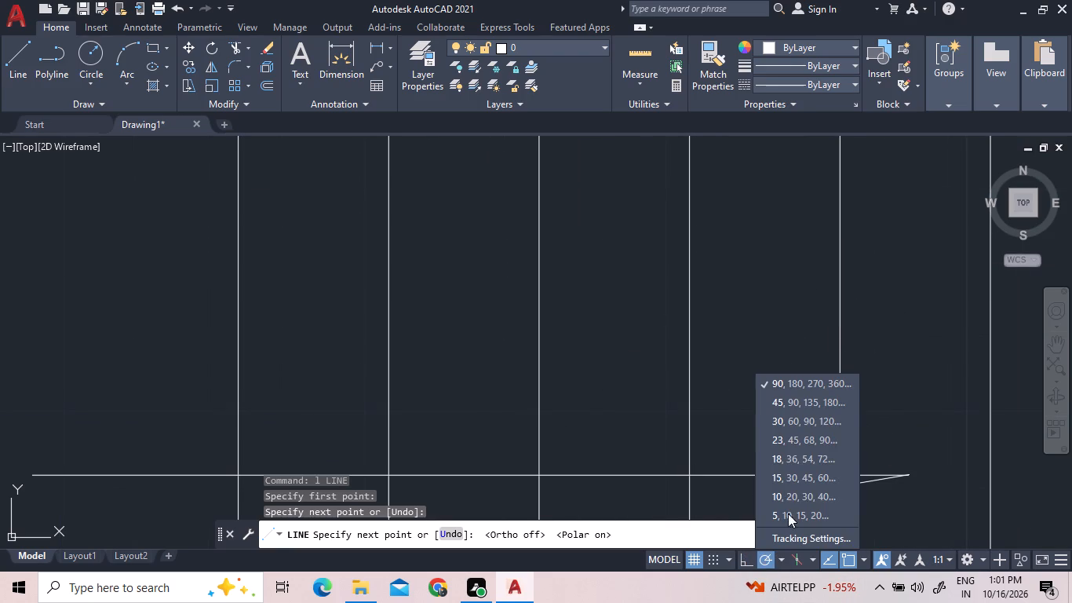
pyautogui.click(799, 422)
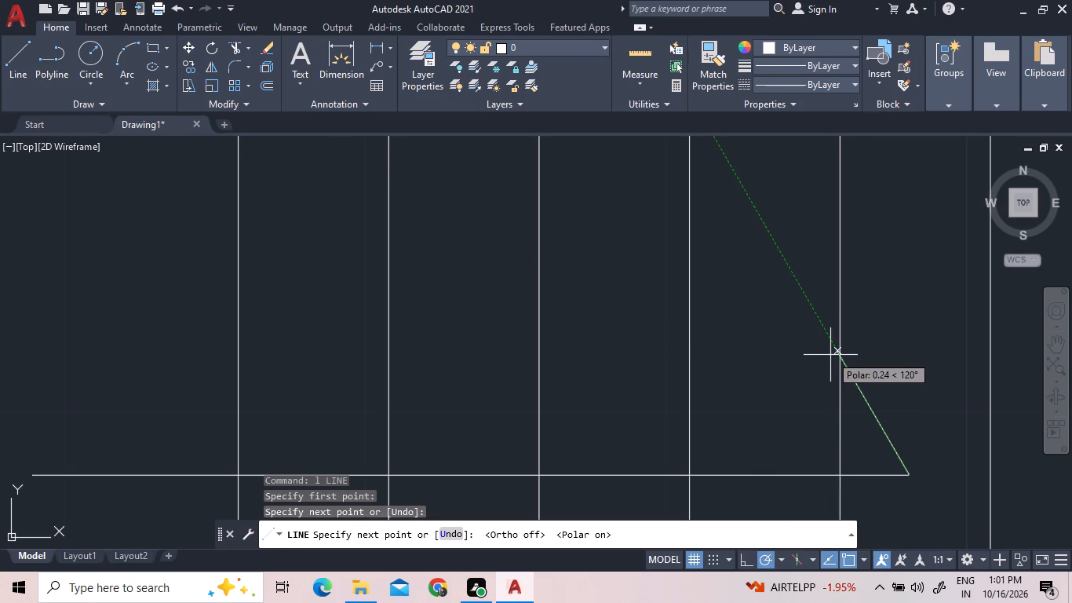
pyautogui.click(818, 328)
pyautogui.rightClick(818, 328)
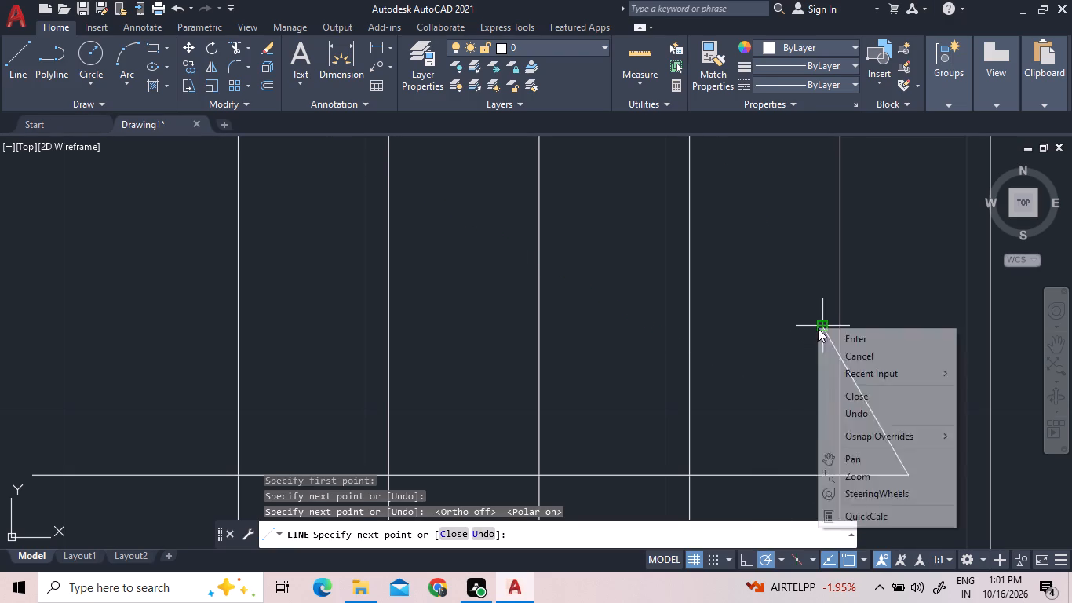
pyautogui.click(847, 331)
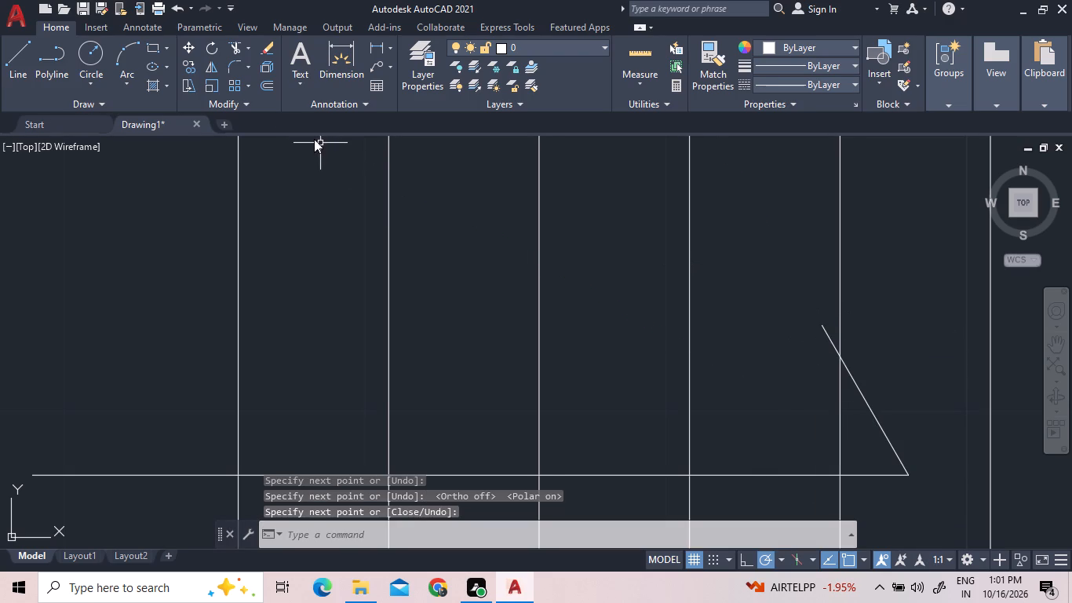
# Mirror the arrowhead stroke about the shaft, keeping the original.
pyautogui.click(212, 69)
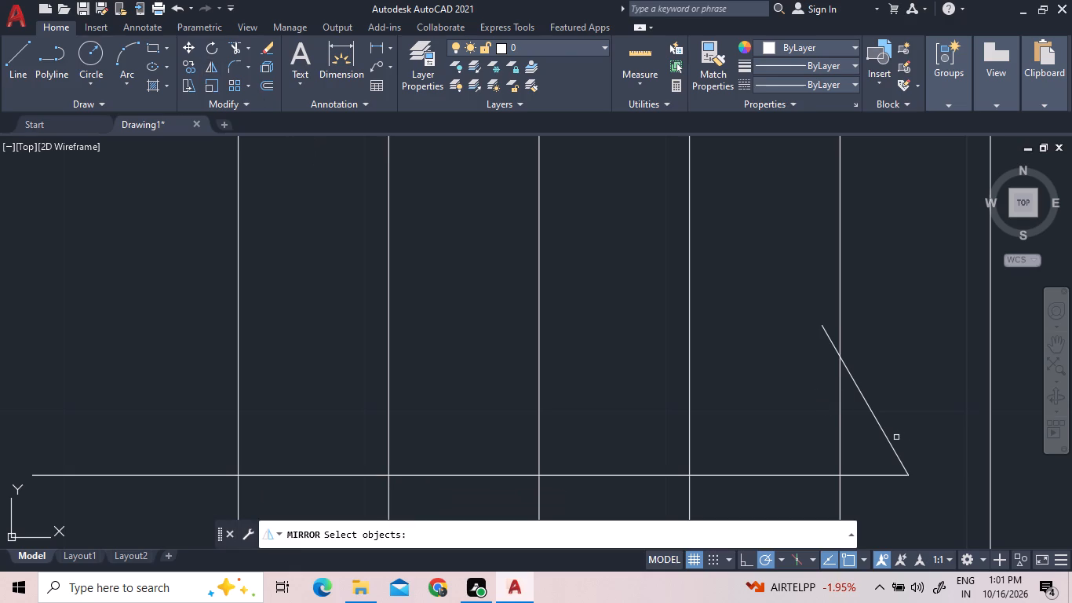
pyautogui.click(888, 440)
pyautogui.press('space')
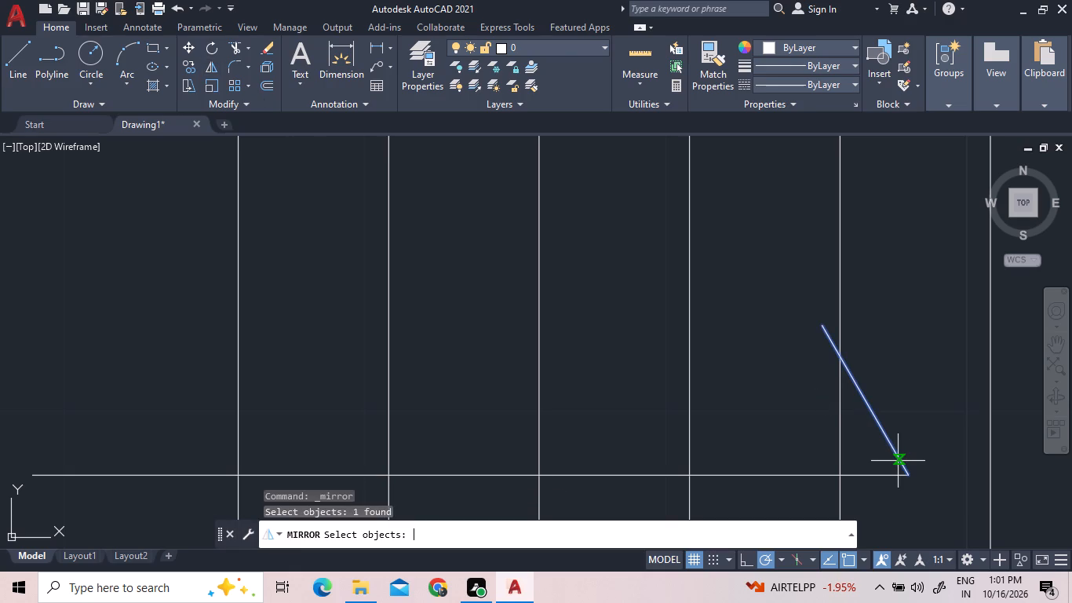
pyautogui.click(907, 473)
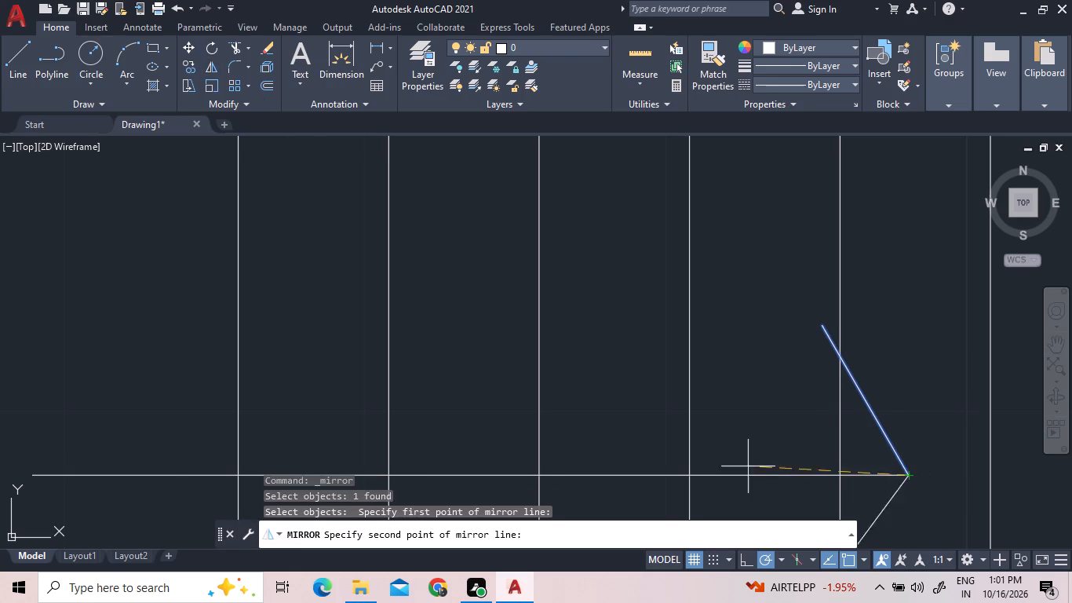
pyautogui.click(687, 475)
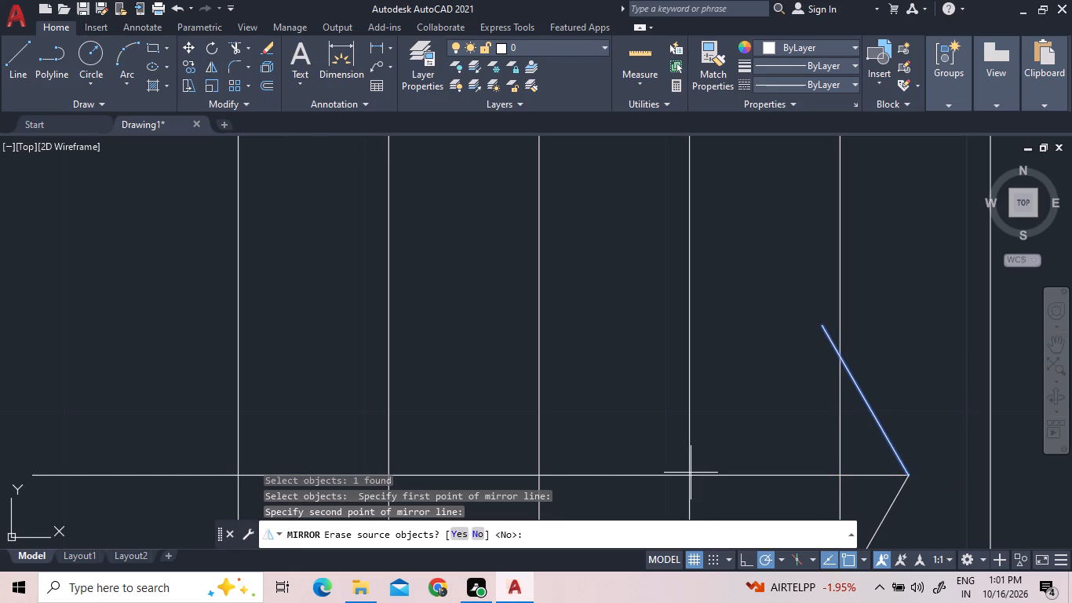
pyautogui.press('space')
# Copy the complete arrow from the north flight to the middle of the south flight, aligned on the first tread line.
pyautogui.scroll(-5, 695, 476)
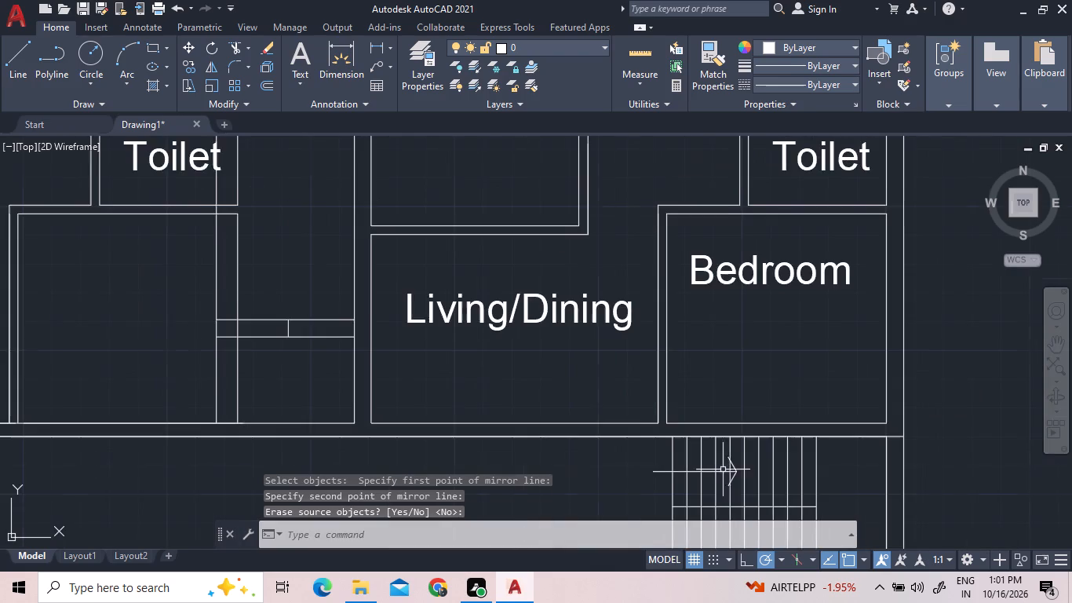
pyautogui.moveTo(734, 460); pyautogui.dragTo(770, 407, button='middle')
pyautogui.moveTo(773, 433); pyautogui.dragTo(797, 359, button='middle')
pyautogui.scroll(4, 767, 341)
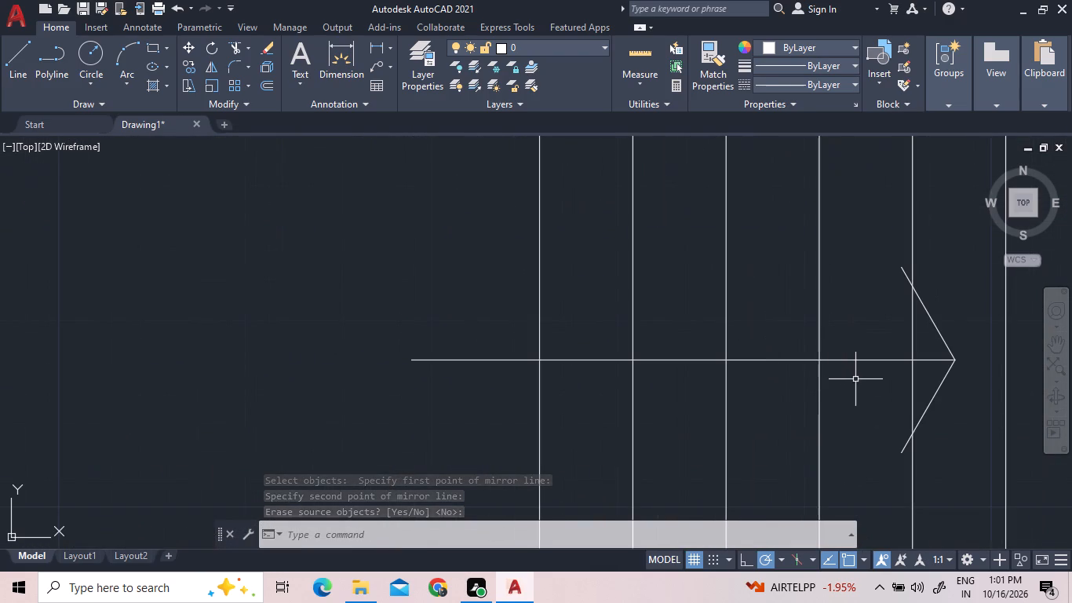
pyautogui.click(954, 415)
pyautogui.click(941, 346)
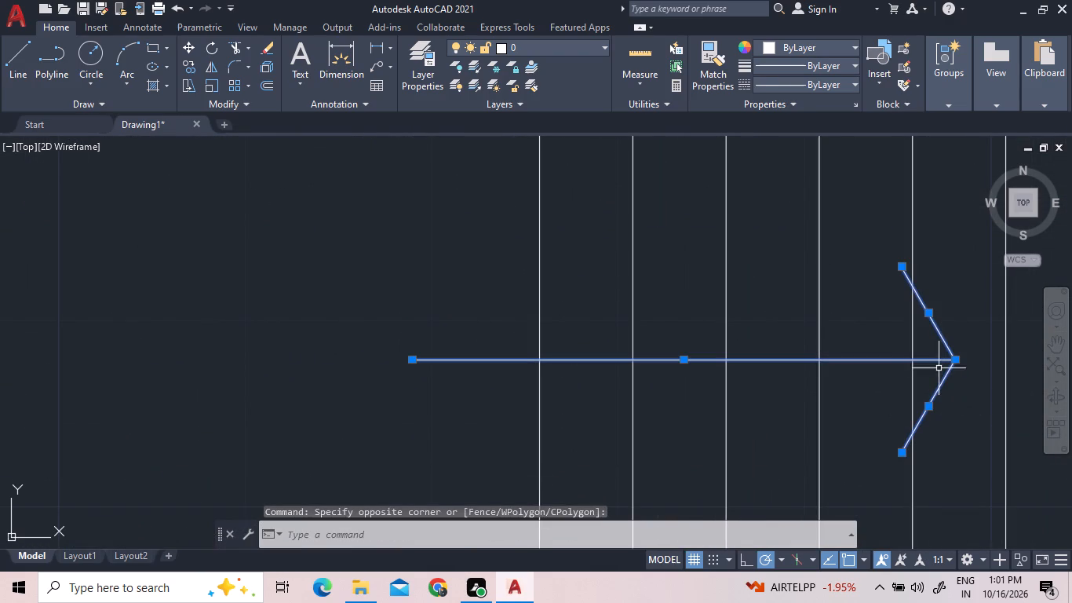
pyautogui.write('co')
pyautogui.press('space')
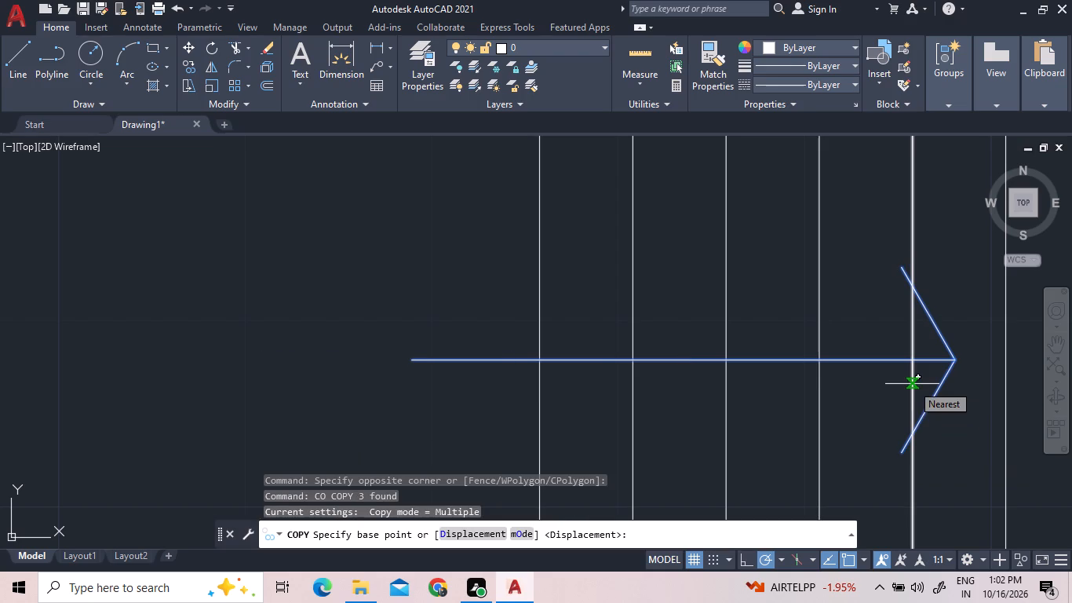
pyautogui.click(536, 359)
pyautogui.scroll(-3, 536, 359)
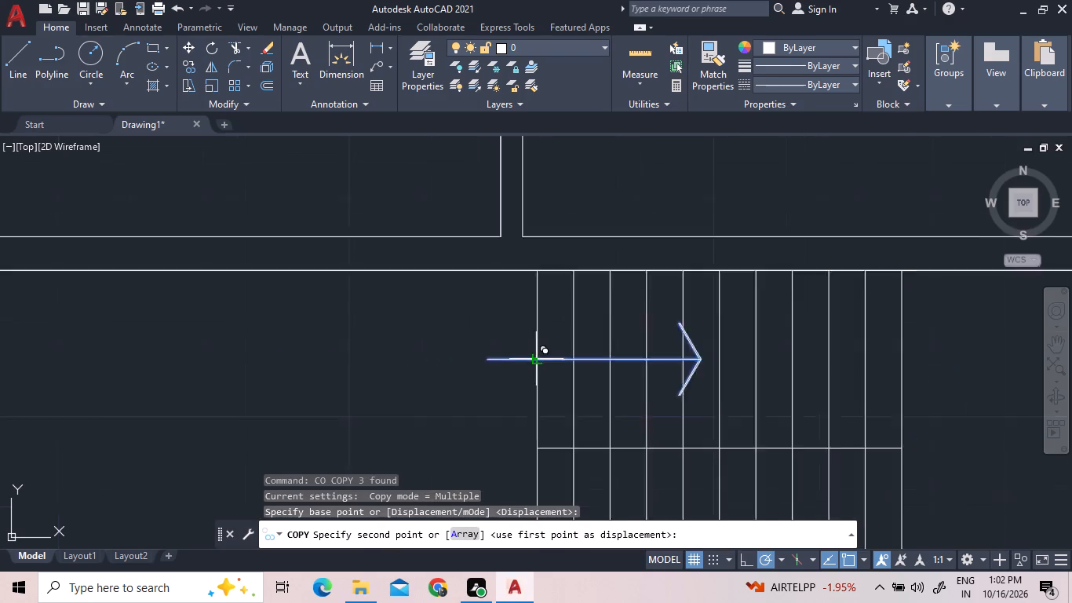
pyautogui.scroll(-1, 537, 363)
pyautogui.moveTo(537, 363); pyautogui.dragTo(555, 293, button='middle')
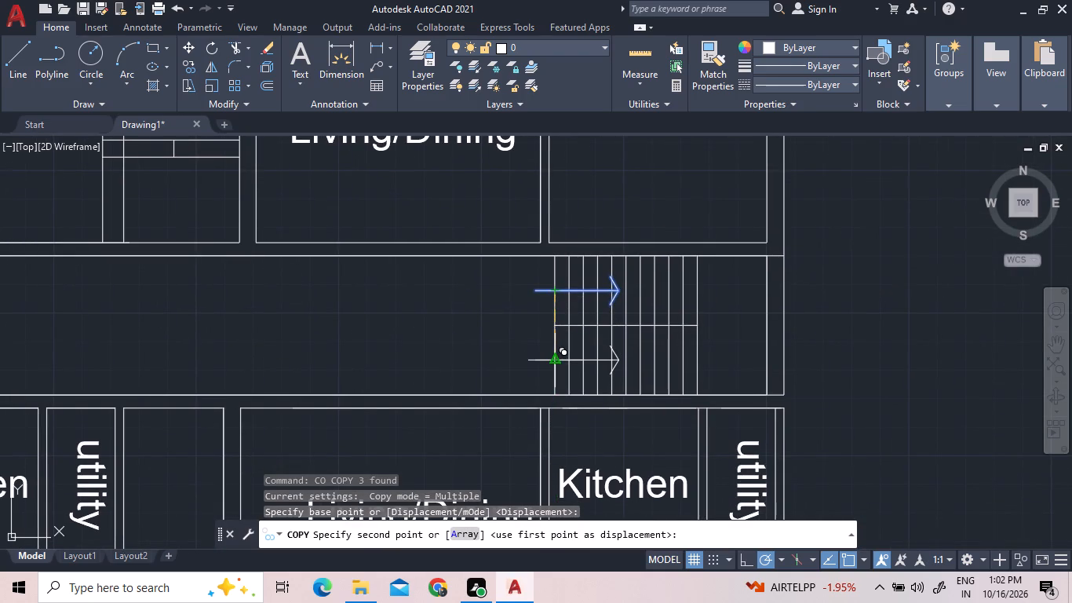
pyautogui.click(552, 358)
pyautogui.press('space')
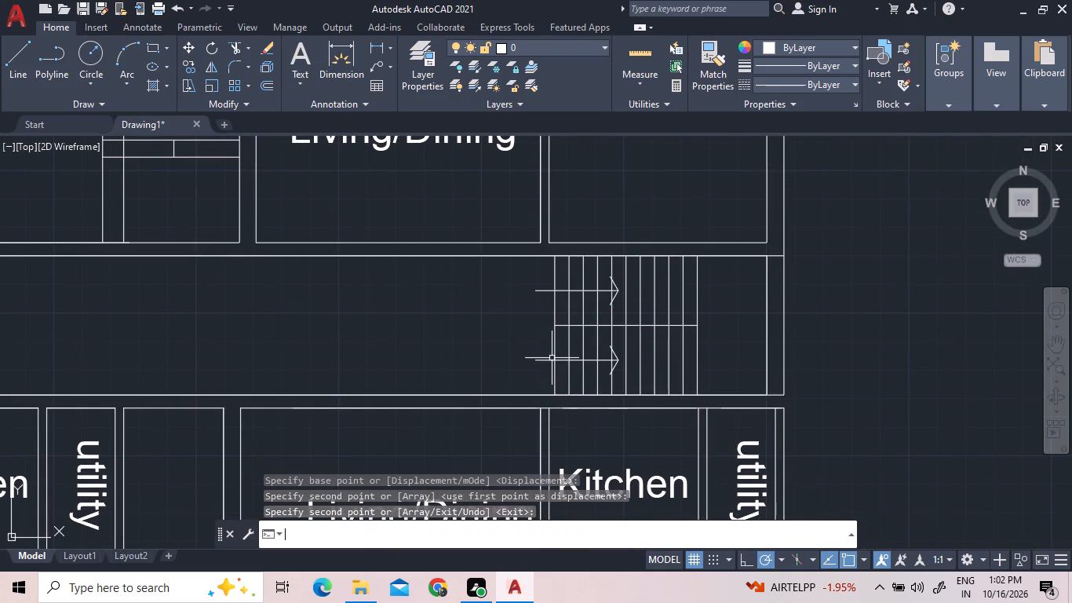
# Add the single-line text "UP" just west of the north flight's arrow, with height 0.50 and rotation 0.
pyautogui.scroll(2, 609, 317)
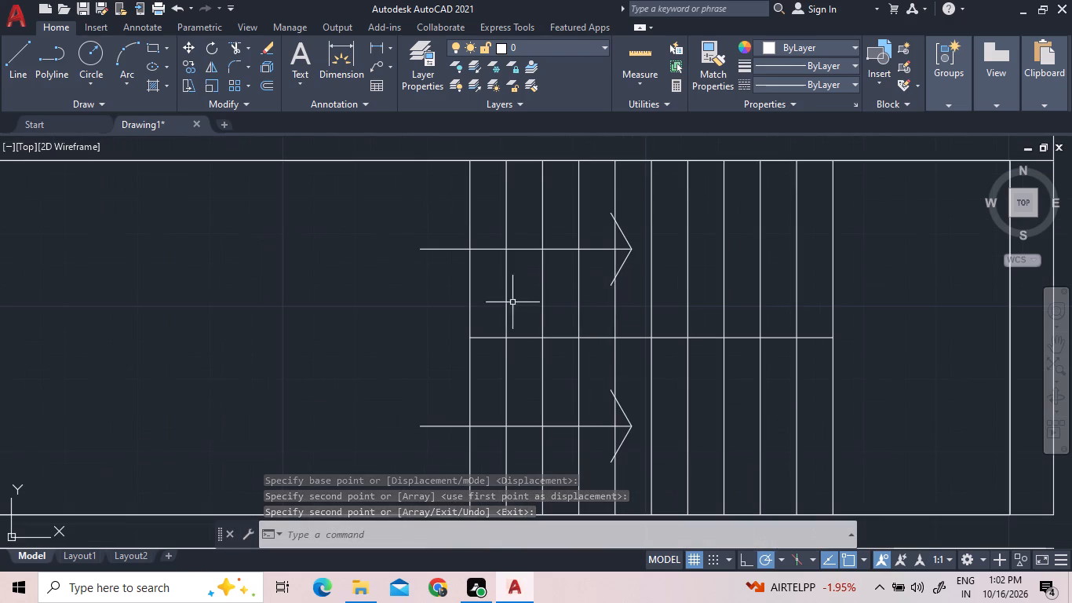
pyautogui.moveTo(403, 280); pyautogui.dragTo(588, 316, button='middle')
pyautogui.write('dt')
pyautogui.press('space')
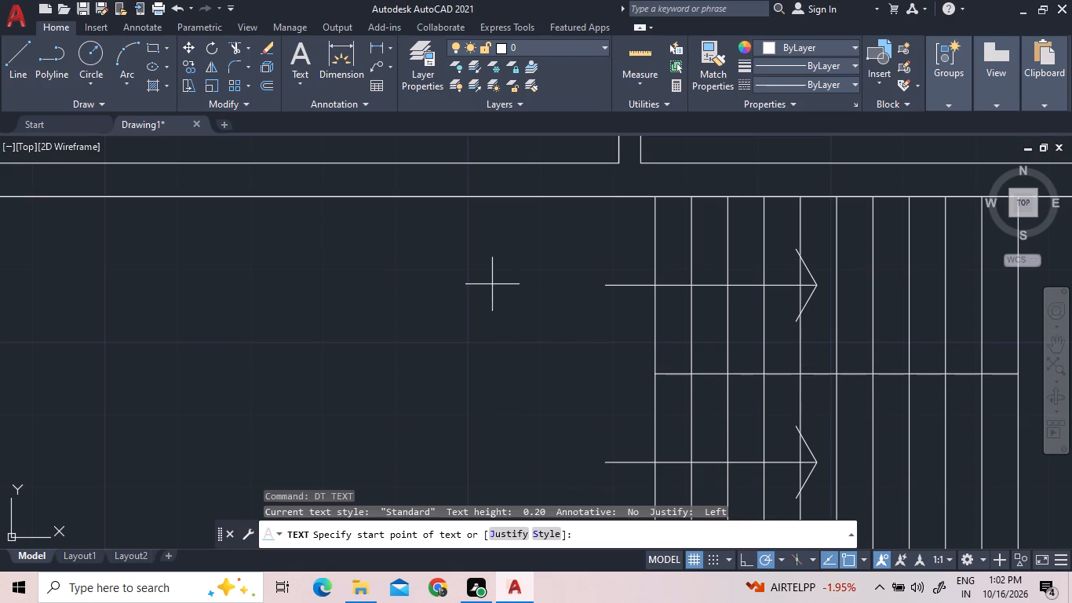
pyautogui.click(483, 286)
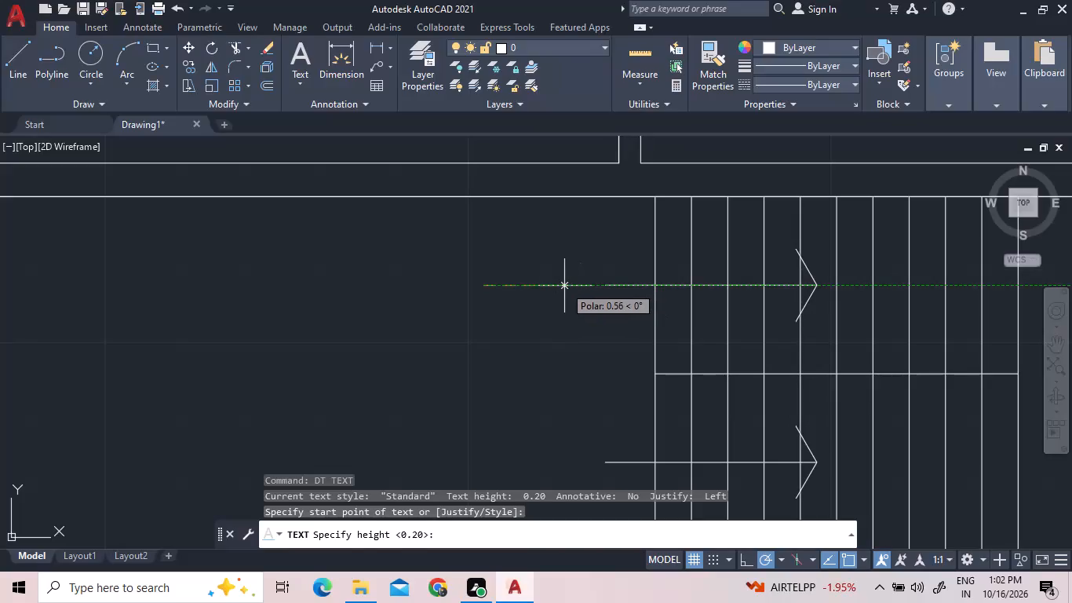
pyautogui.write('0.50')
pyautogui.press('Return')
pyautogui.press('0')
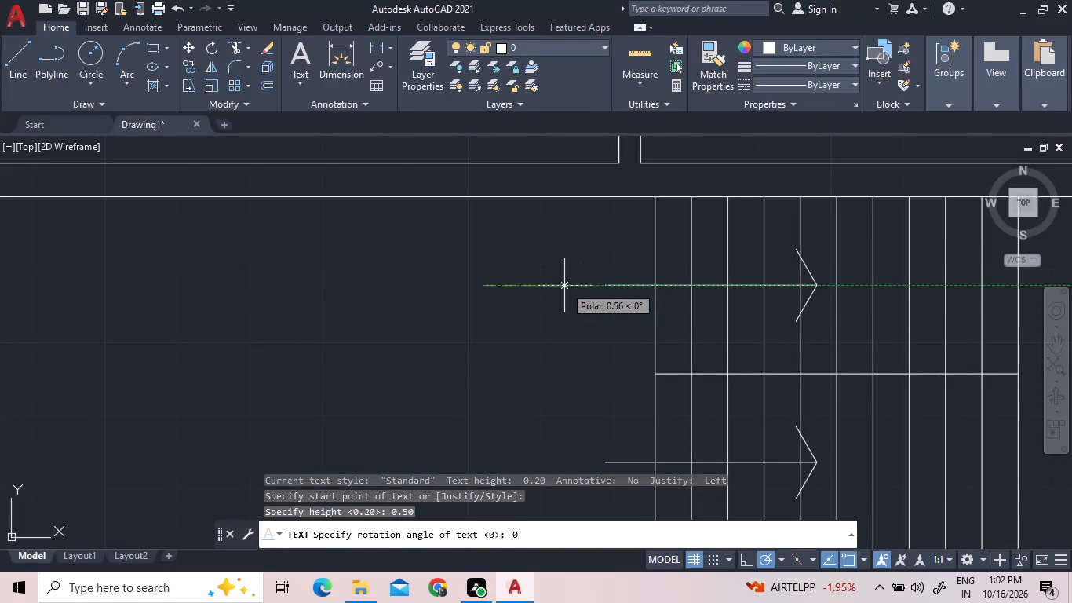
pyautogui.press('Return')
pyautogui.write('up')
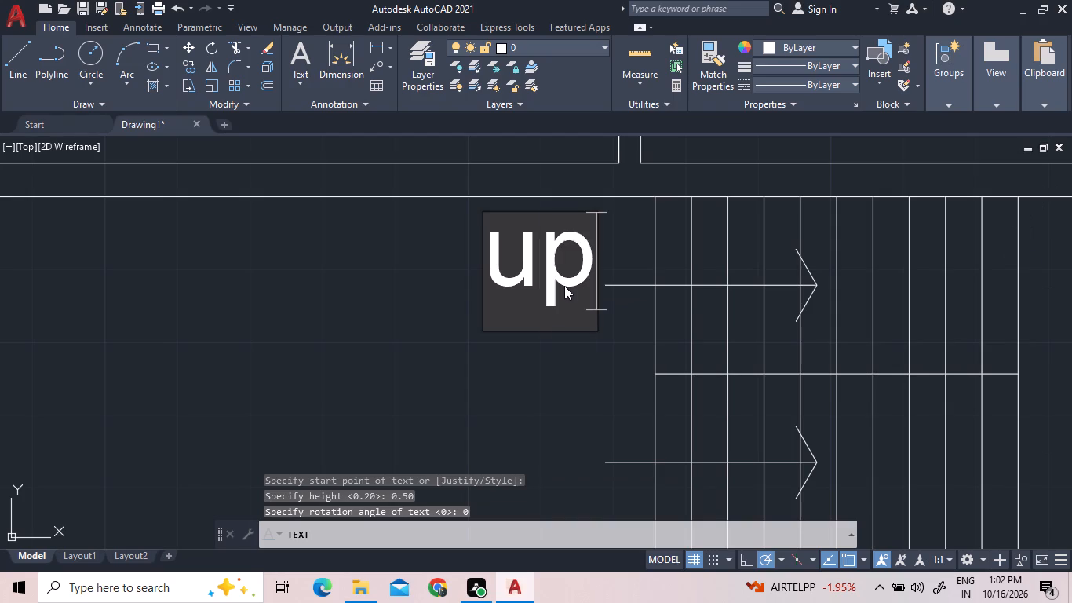
pyautogui.press('BackSpace')
pyautogui.press('BackSpace')
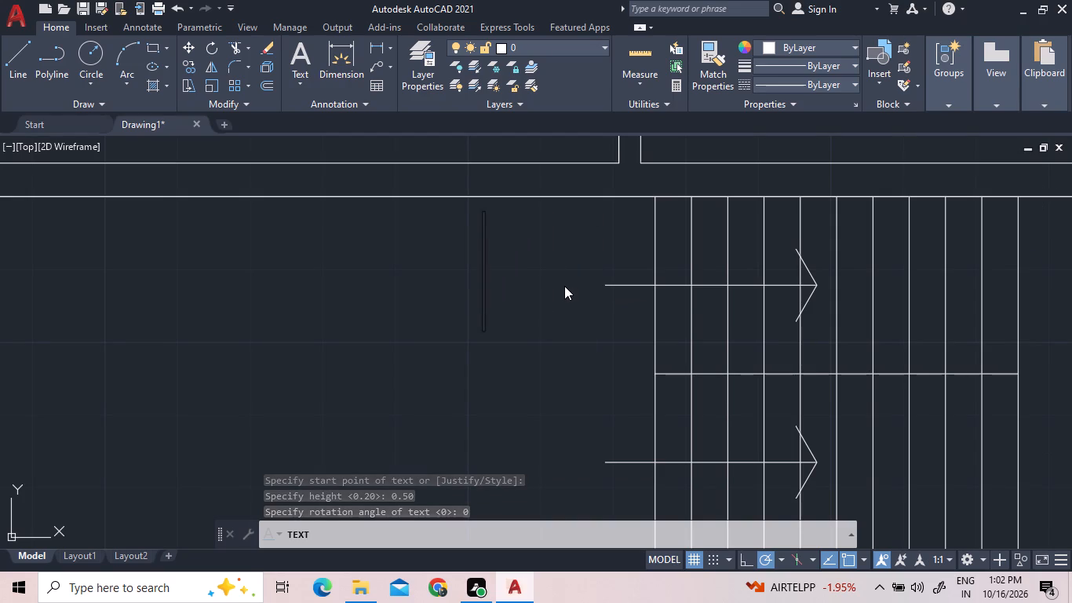
pyautogui.hotkey('shift', 'u')
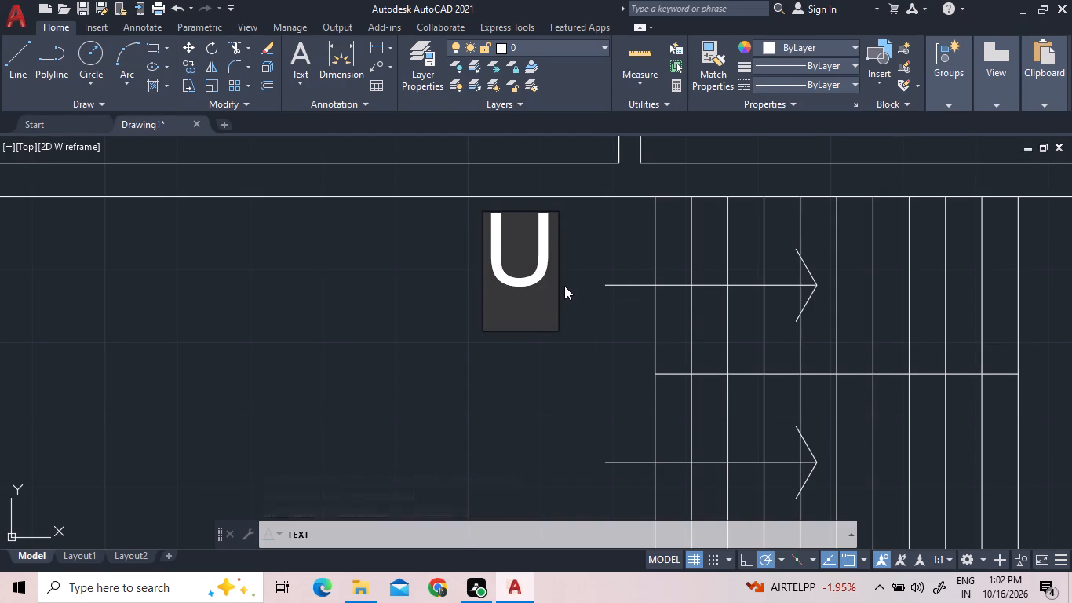
pyautogui.hotkey('shift', 'p')
pyautogui.press('Return')
pyautogui.press('Return')
pyautogui.press('Return')
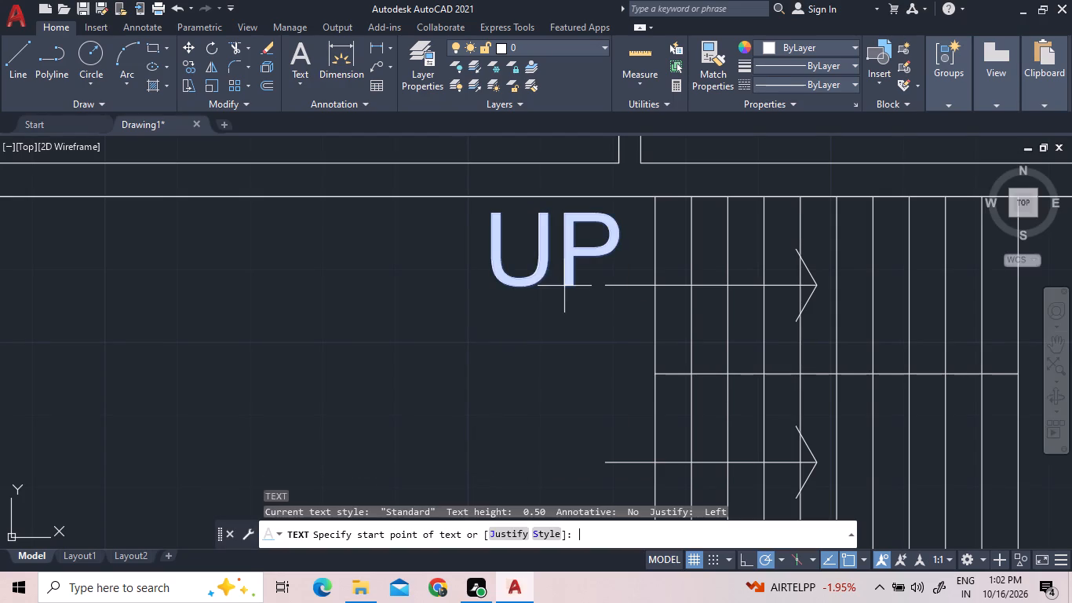
pyautogui.press('Escape')
pyautogui.press('Escape')
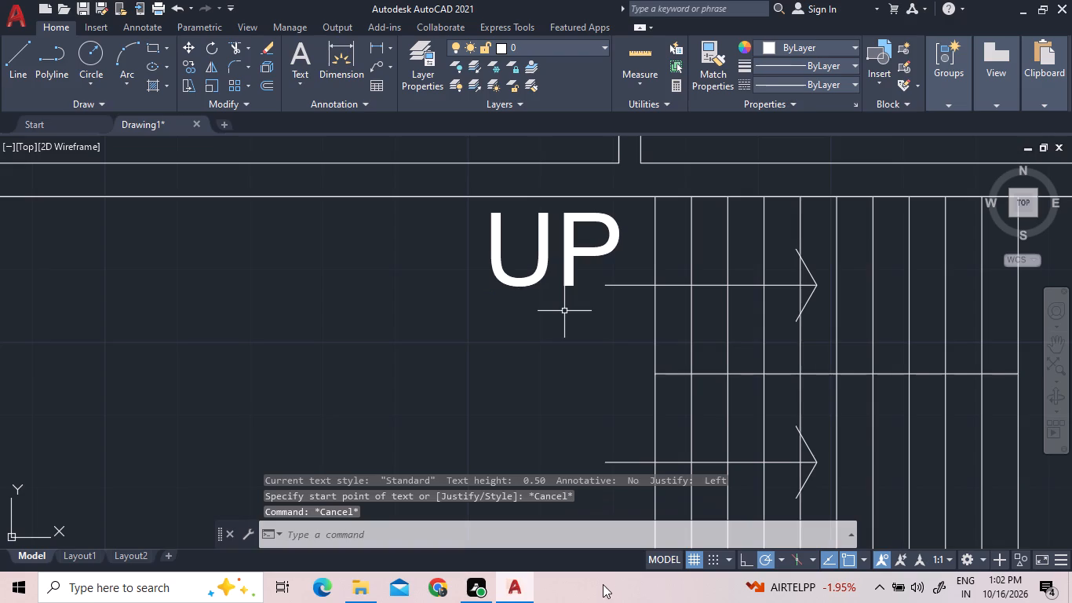
# Move the "UP" text slightly southwest so it sits centred on the west end of the north flight's arrow.
pyautogui.scroll(-2, 607, 557)
pyautogui.scroll(-1, 596, 315)
pyautogui.scroll(2, 579, 281)
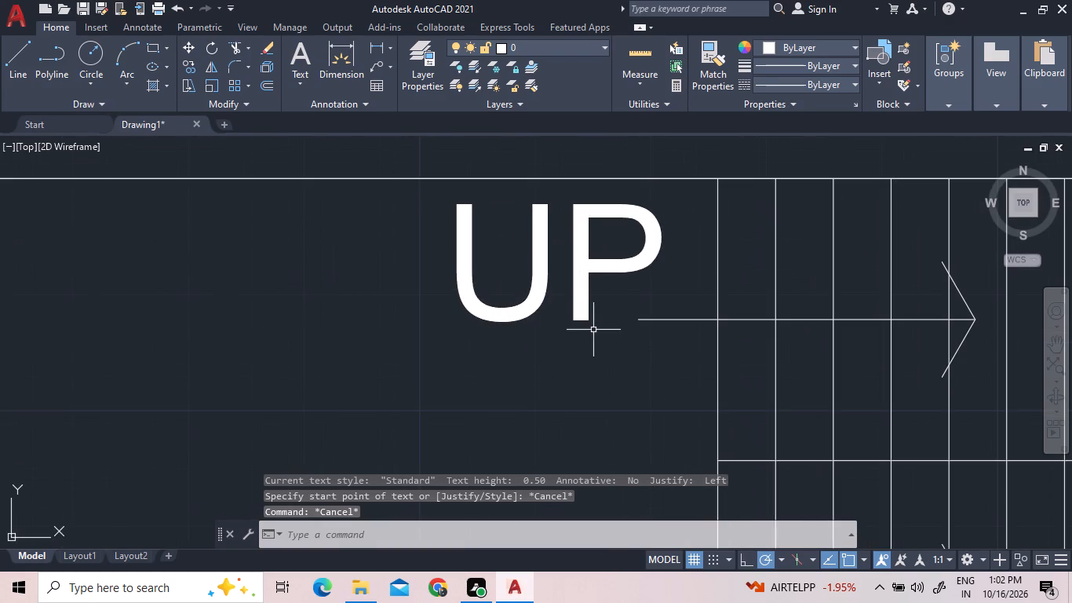
pyautogui.click(593, 330)
pyautogui.click(498, 294)
pyautogui.write('m')
pyautogui.press('space')
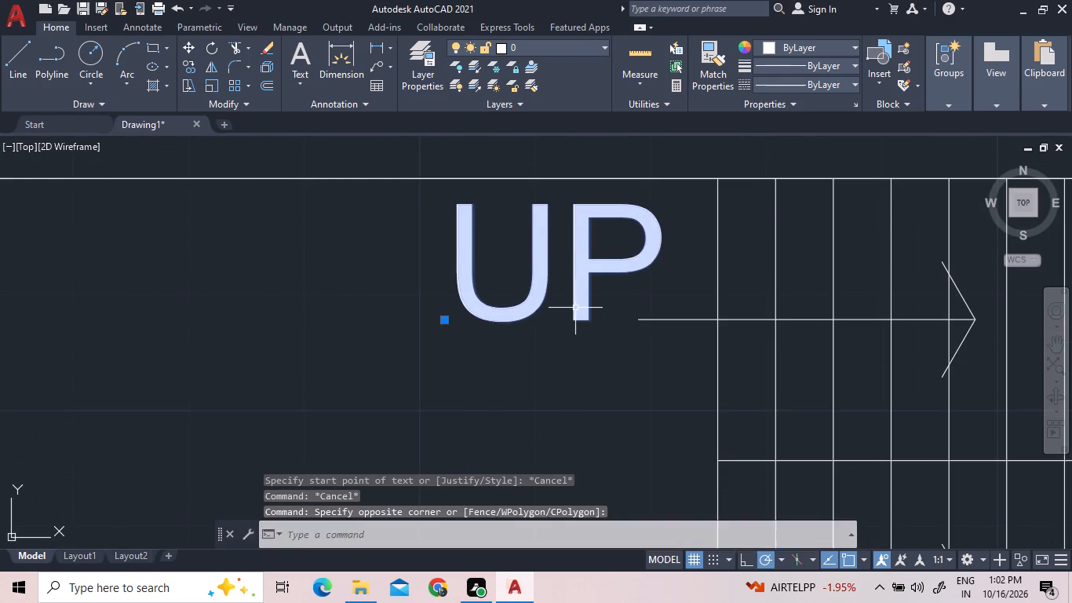
pyautogui.click(583, 269)
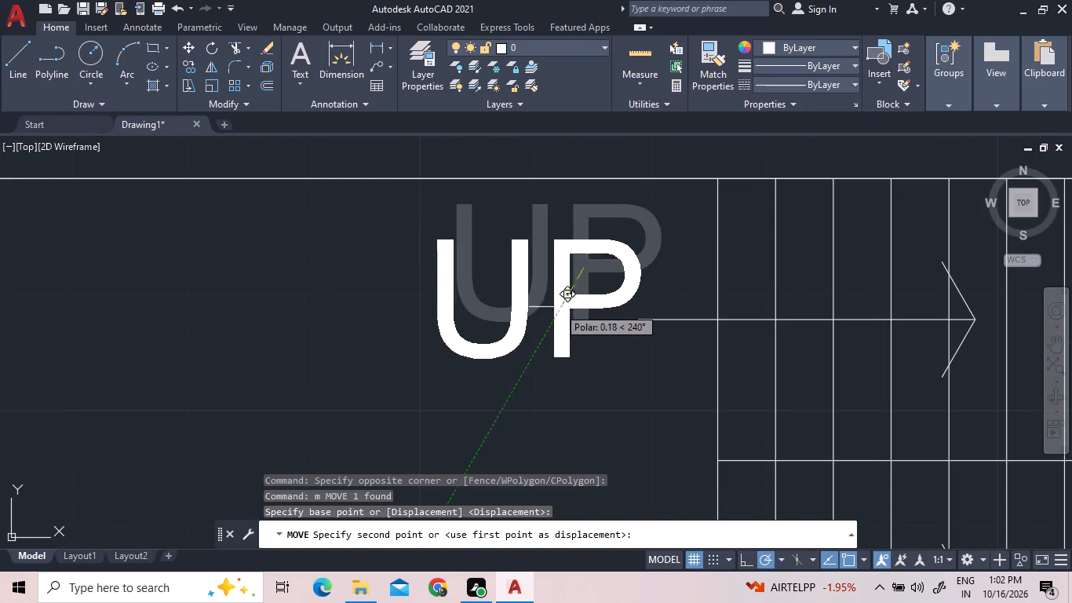
pyautogui.click(552, 314)
# Copy the "UP" text straight south to the west end of the south flight's arrow.
pyautogui.scroll(-3, 576, 317)
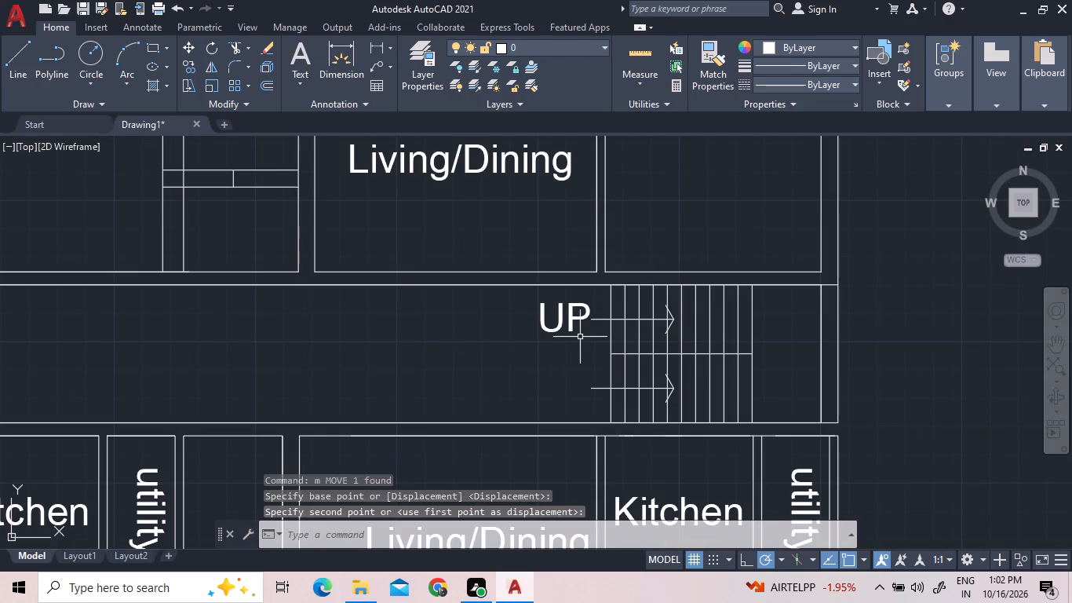
pyautogui.click(579, 331)
pyautogui.click(565, 319)
pyautogui.write('co')
pyautogui.press('space')
pyautogui.click(556, 316)
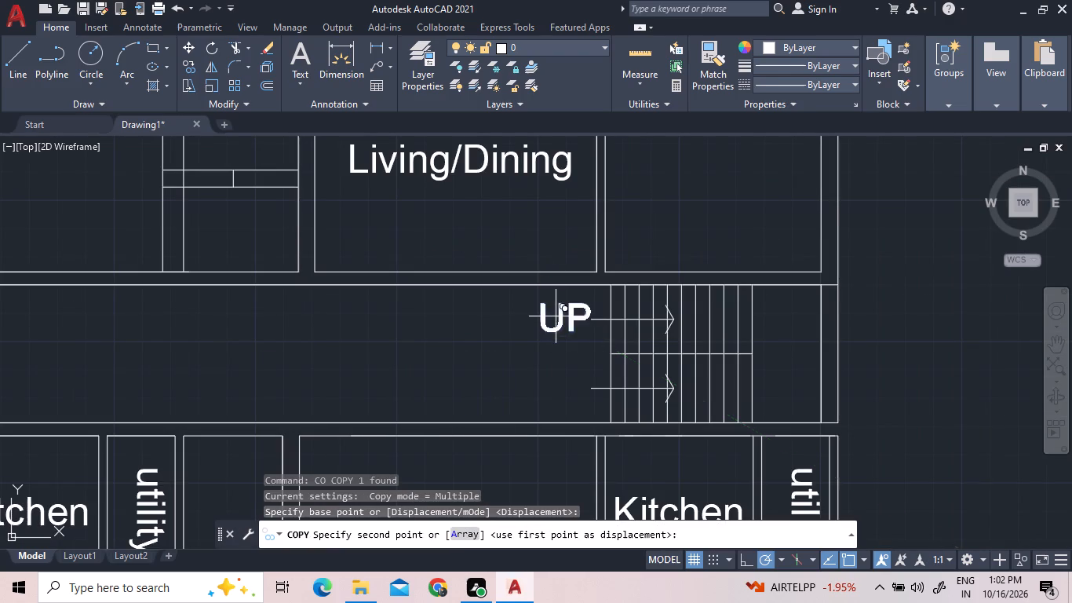
pyautogui.scroll(4, 562, 387)
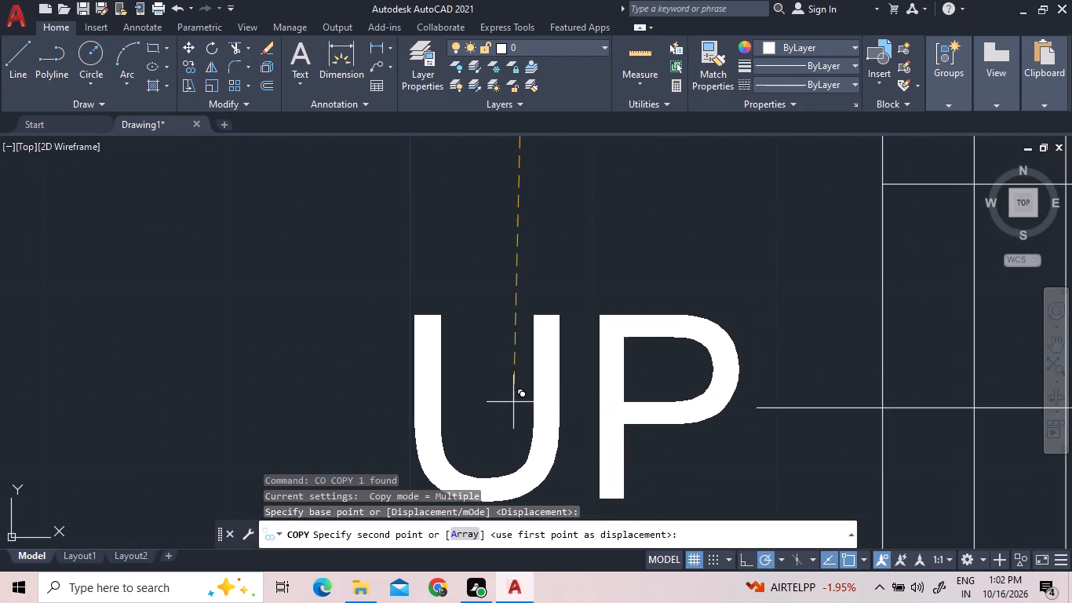
pyautogui.click(512, 402)
pyautogui.press('Escape')
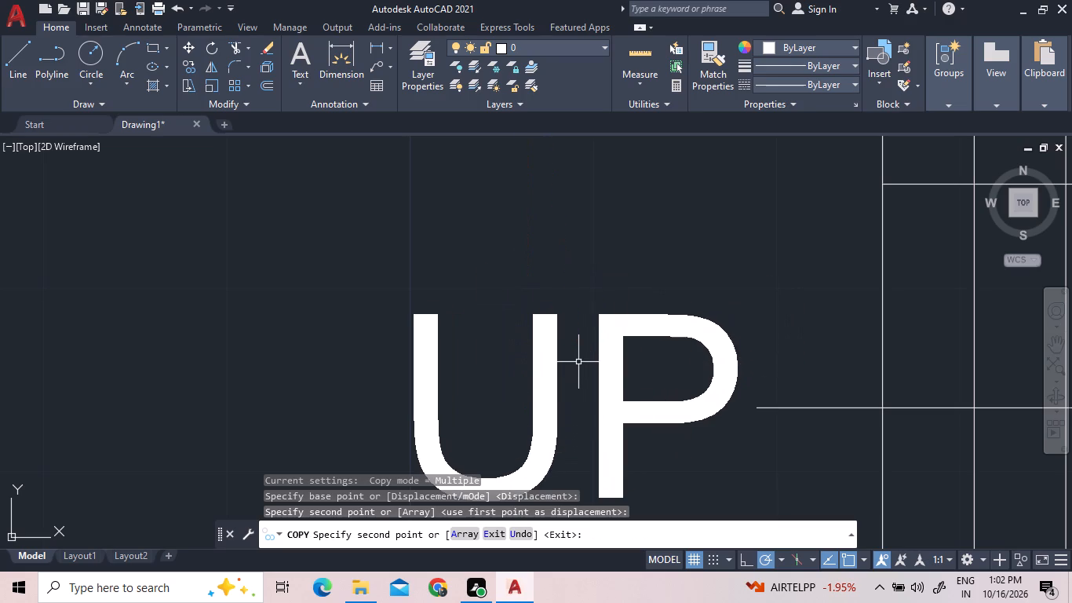
pyautogui.press('Escape')
pyautogui.press('Escape')
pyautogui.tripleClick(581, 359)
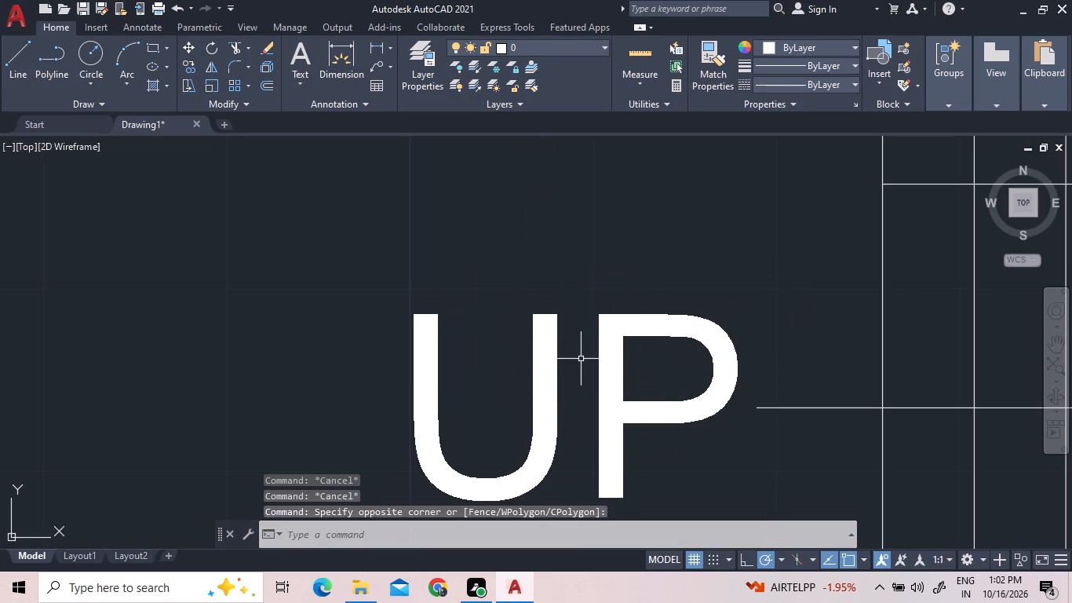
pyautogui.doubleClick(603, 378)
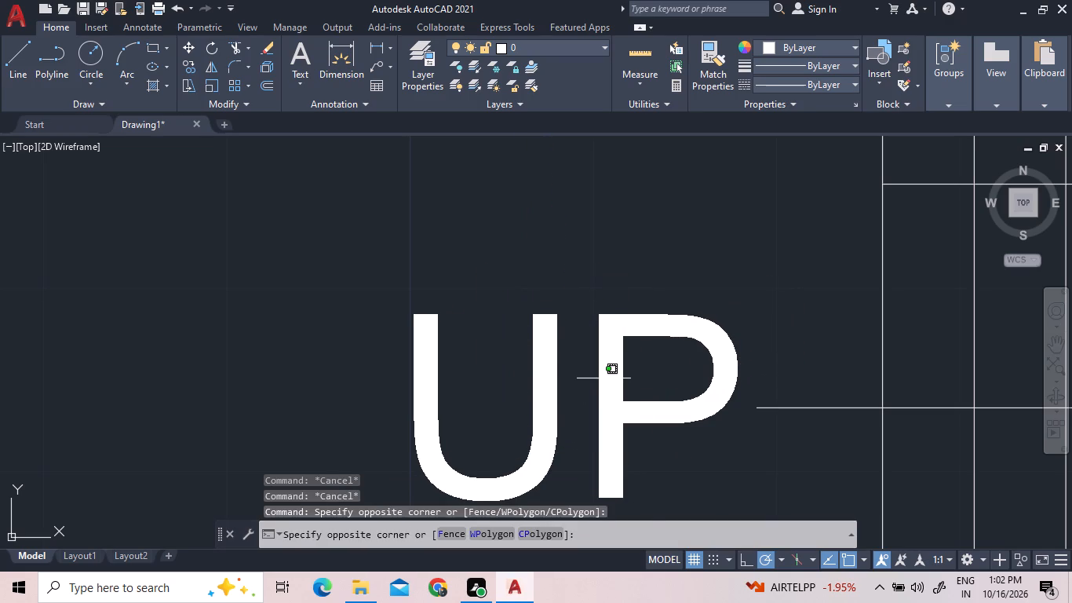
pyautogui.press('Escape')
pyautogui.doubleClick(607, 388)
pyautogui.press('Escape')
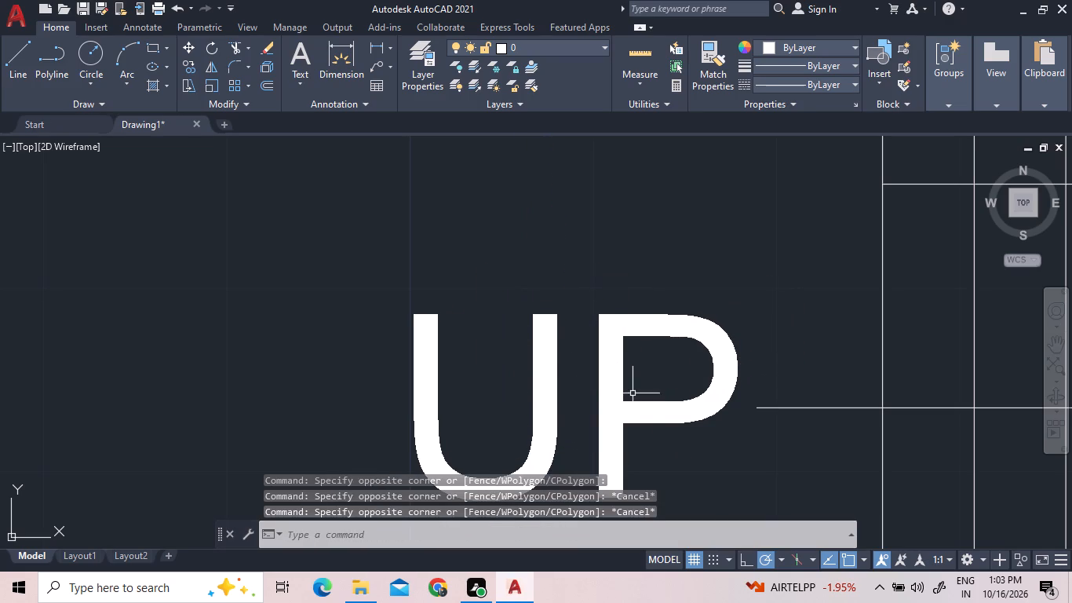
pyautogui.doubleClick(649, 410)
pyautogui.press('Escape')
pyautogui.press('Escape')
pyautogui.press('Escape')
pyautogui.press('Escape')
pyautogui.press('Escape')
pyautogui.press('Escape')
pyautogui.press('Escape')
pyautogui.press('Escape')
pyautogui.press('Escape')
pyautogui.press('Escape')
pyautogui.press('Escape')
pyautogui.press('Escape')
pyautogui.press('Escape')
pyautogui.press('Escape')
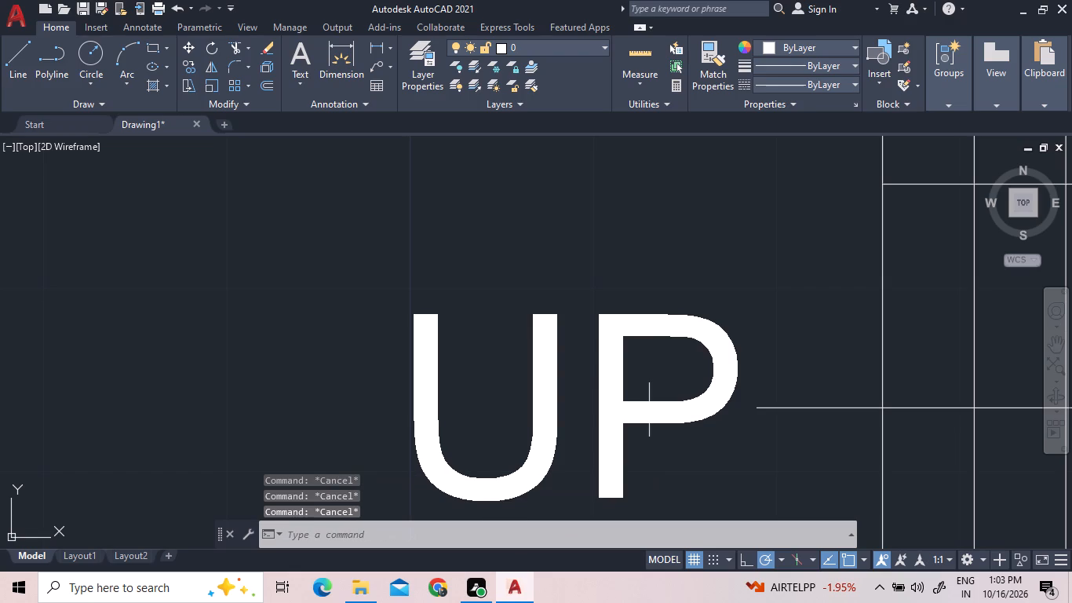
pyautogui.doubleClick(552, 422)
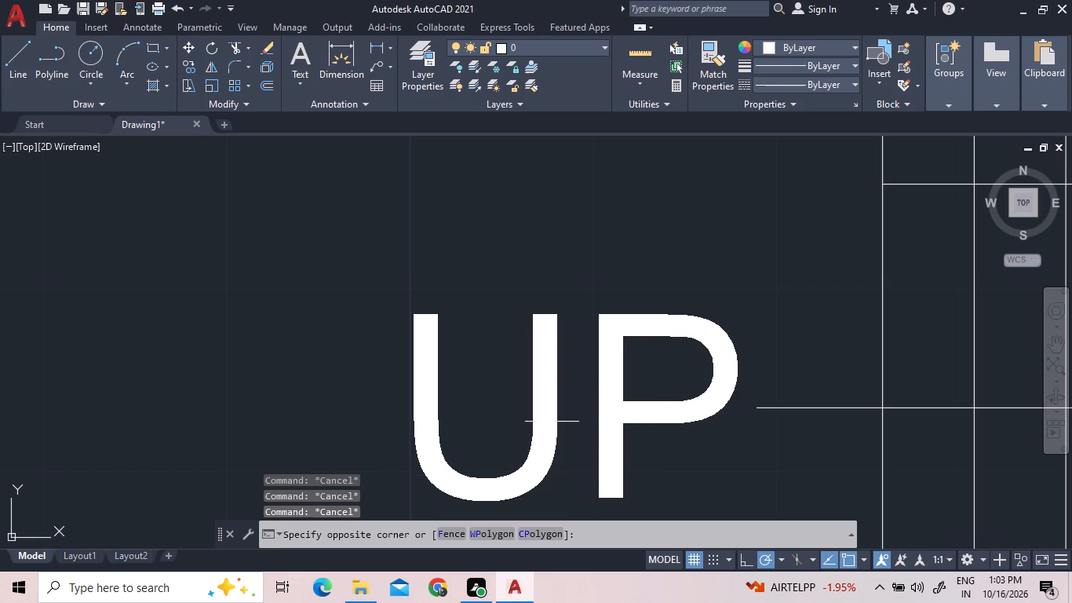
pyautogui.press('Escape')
# Change the copied text at the south flight's arrow to "DN".
pyautogui.scroll(2, 611, 416)
pyautogui.scroll(-3, 611, 416)
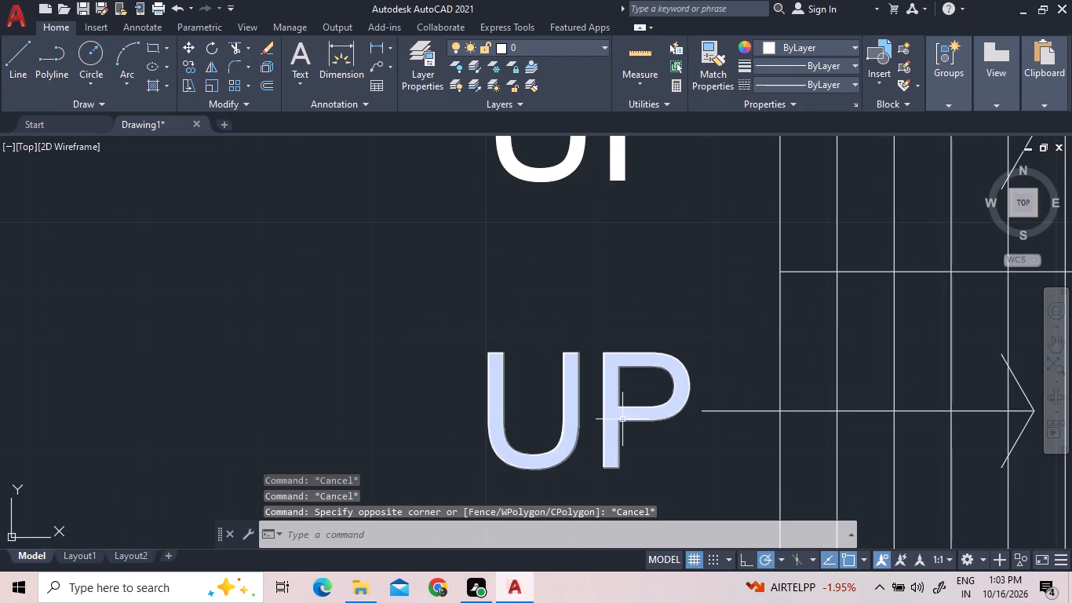
pyautogui.tripleClick(622, 418)
pyautogui.click(622, 418)
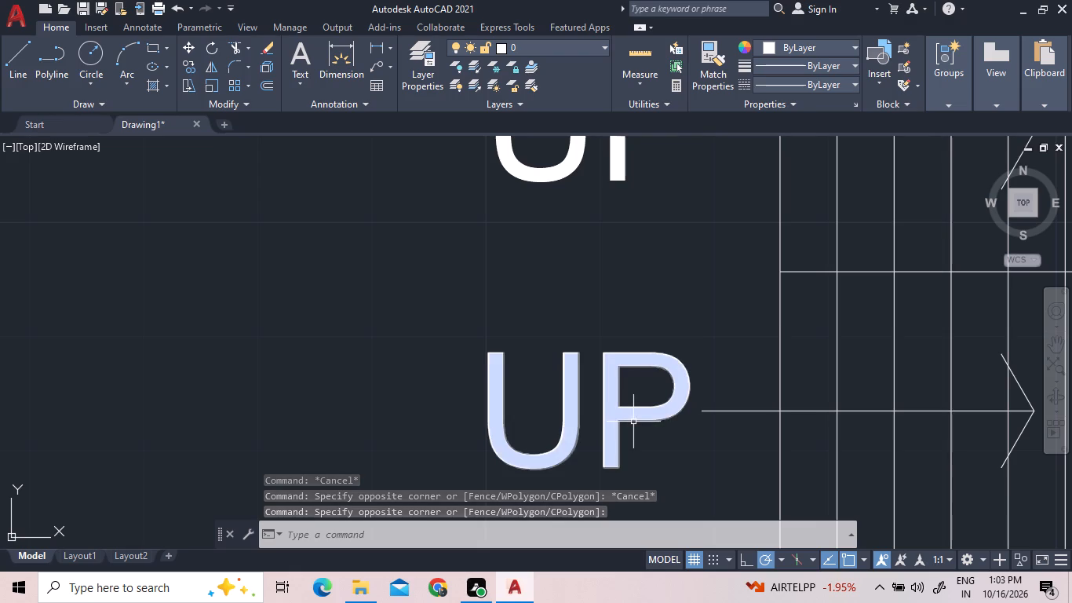
pyautogui.doubleClick(633, 422)
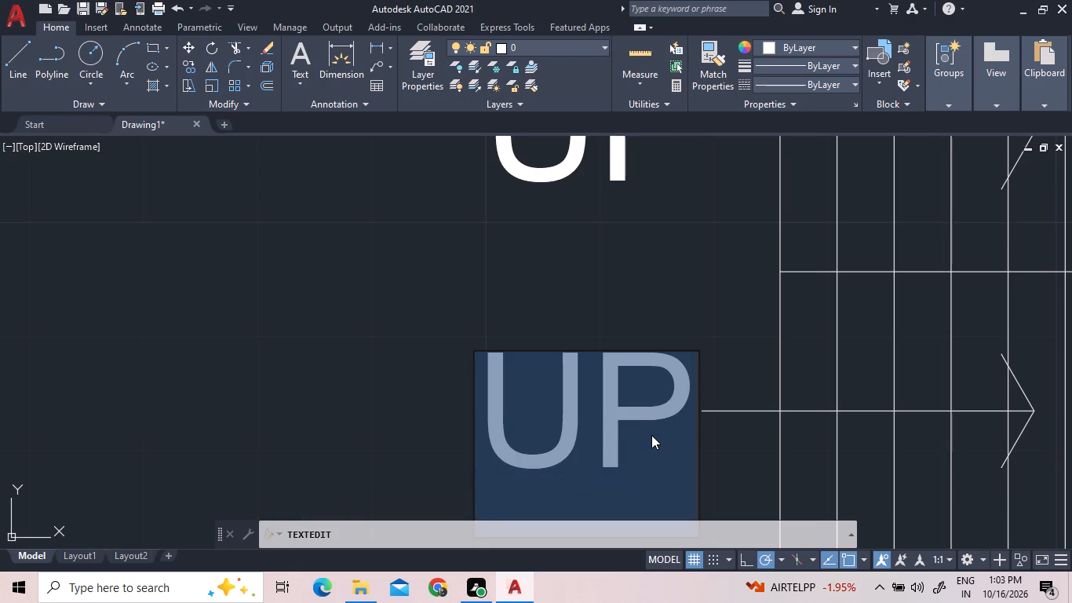
pyautogui.write('DH')
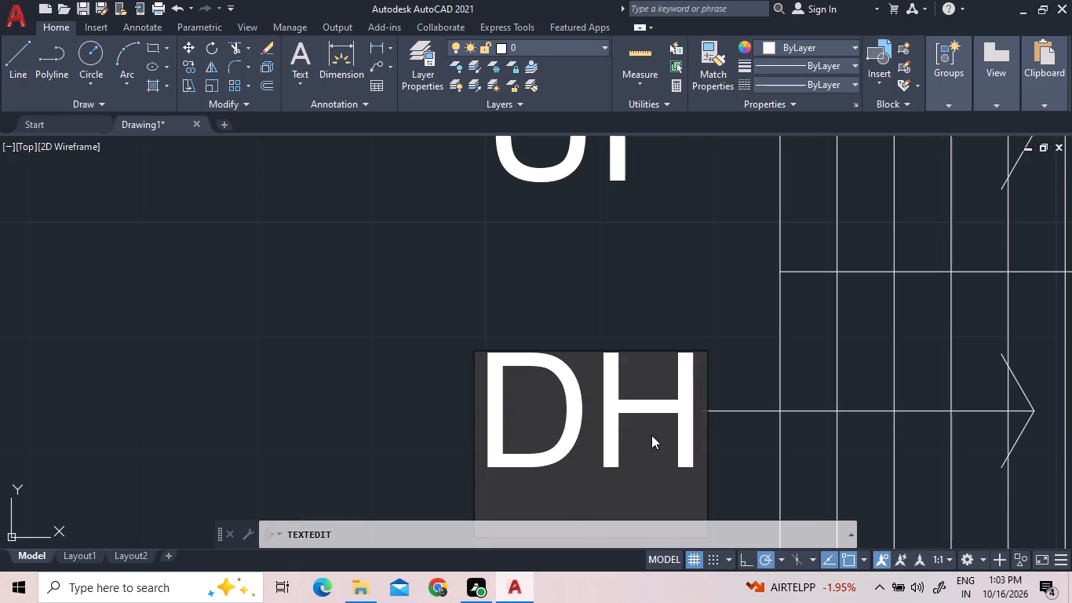
pyautogui.press('BackSpace')
pyautogui.hotkey('shift', 'n')
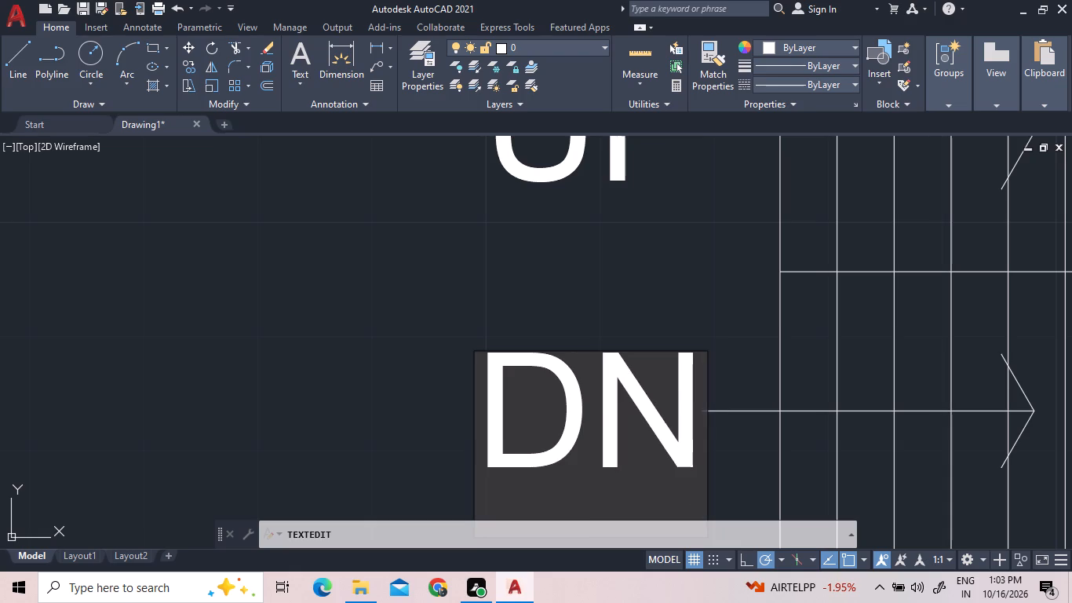
pyautogui.press('Return')
pyautogui.press('Return')
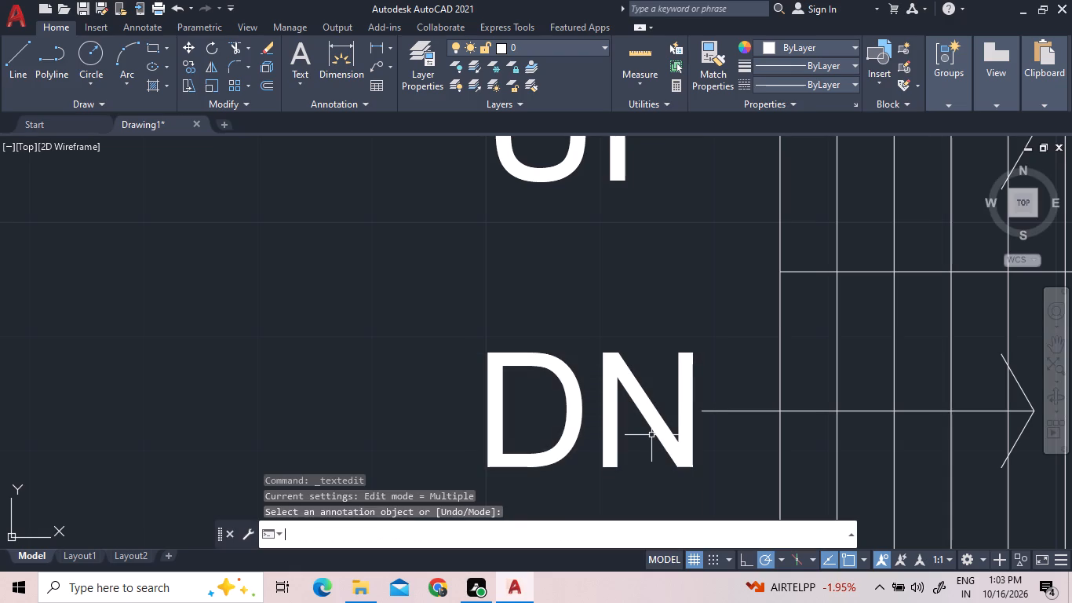
# Add the single-line text "Staircase" just outside the east wall beside the landing, with height 0.30 and rotation 90.
pyautogui.scroll(-3, 658, 422)
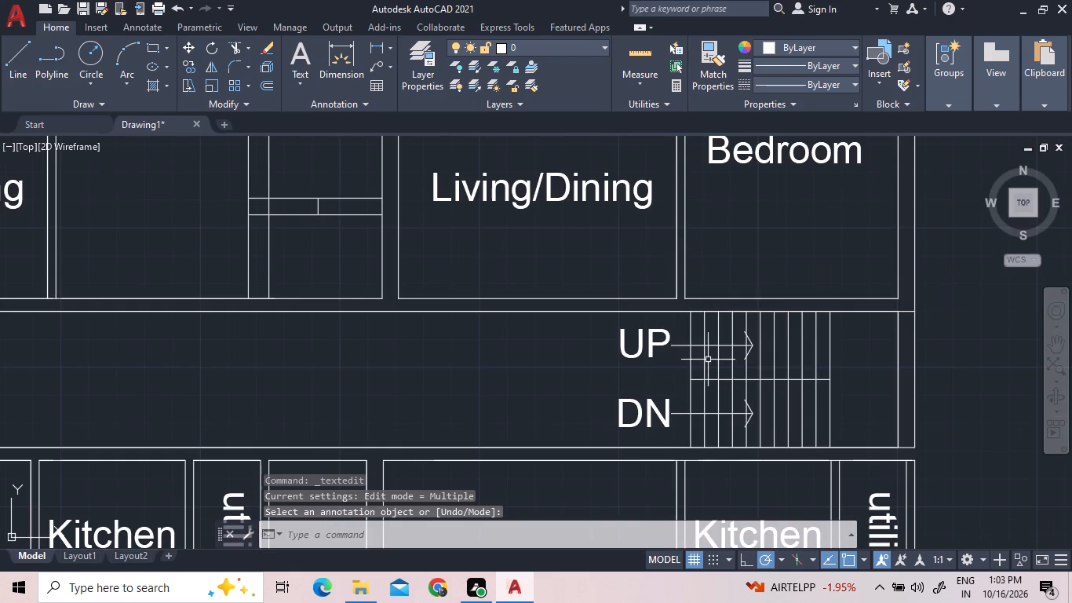
pyautogui.moveTo(760, 369); pyautogui.dragTo(724, 378, button='middle')
pyautogui.scroll(-1, 724, 378)
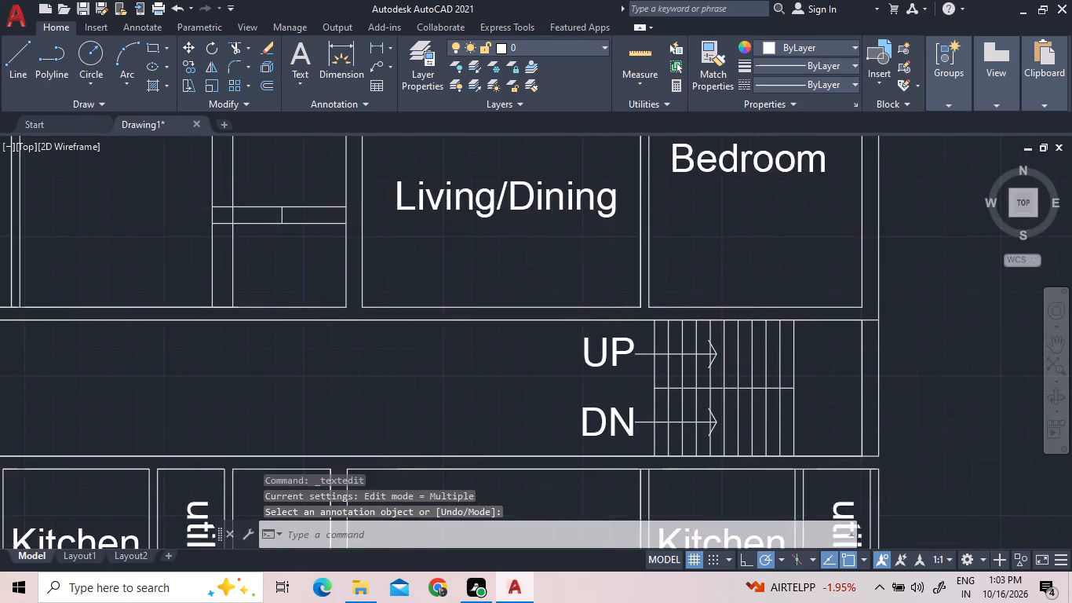
pyautogui.scroll(-1, 724, 378)
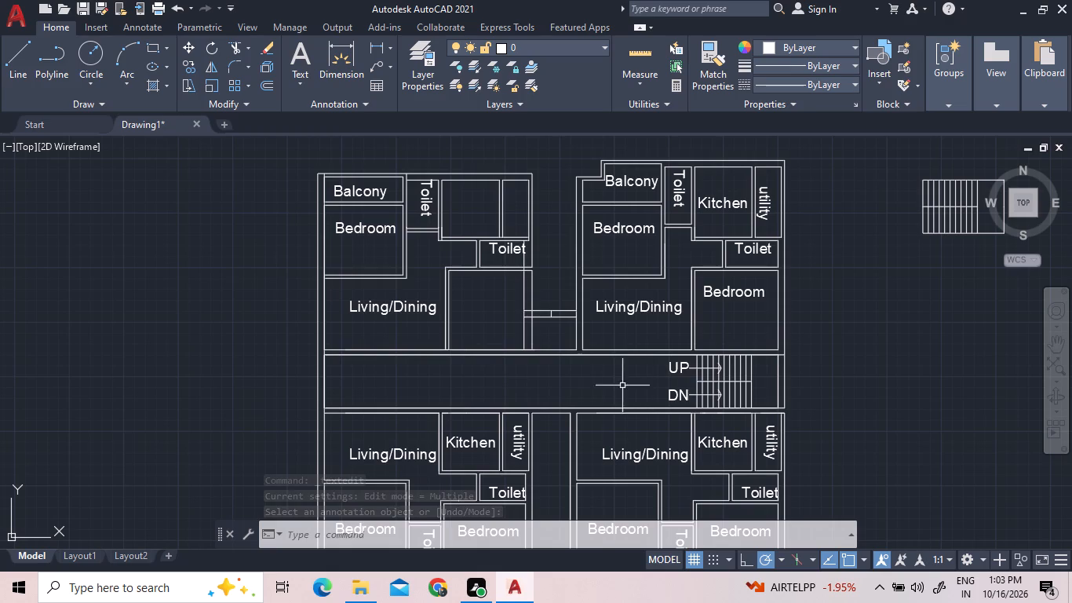
pyautogui.scroll(2, 755, 380)
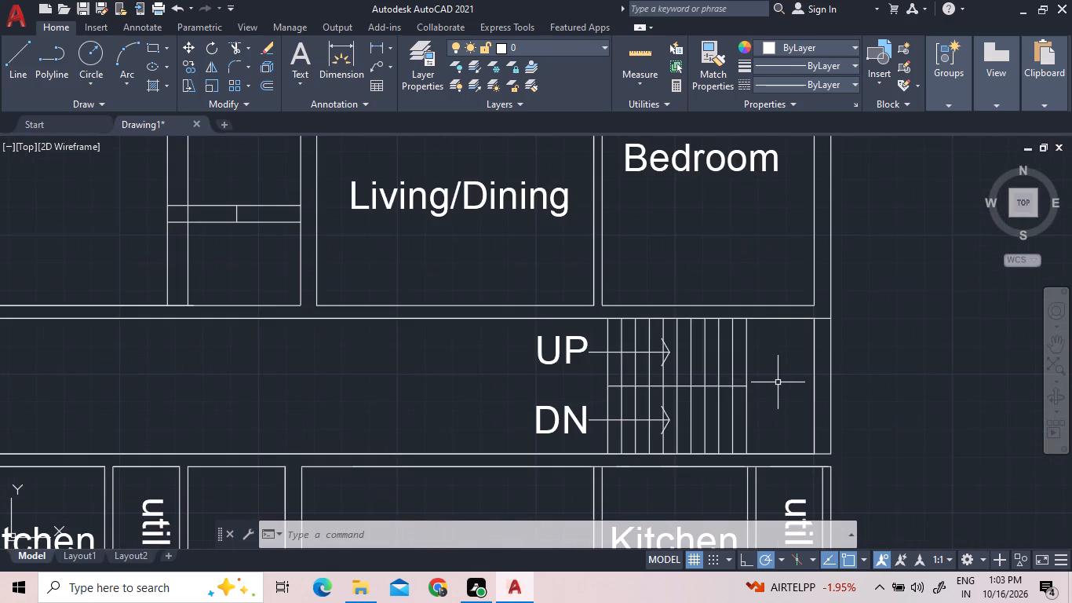
pyautogui.write('dt')
pyautogui.press('space')
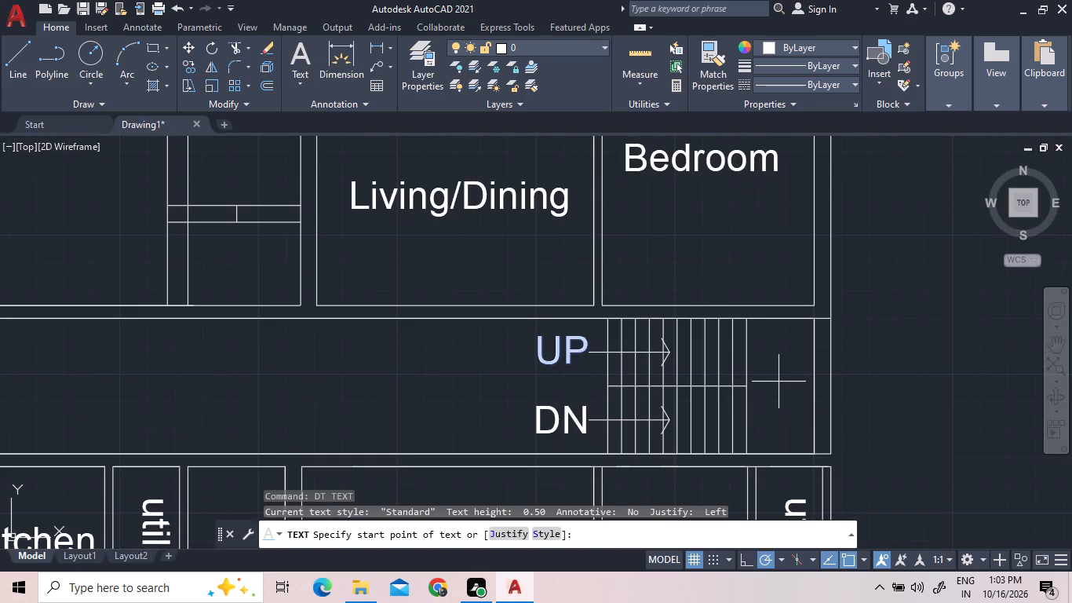
pyautogui.scroll(2, 779, 423)
pyautogui.scroll(-1, 789, 408)
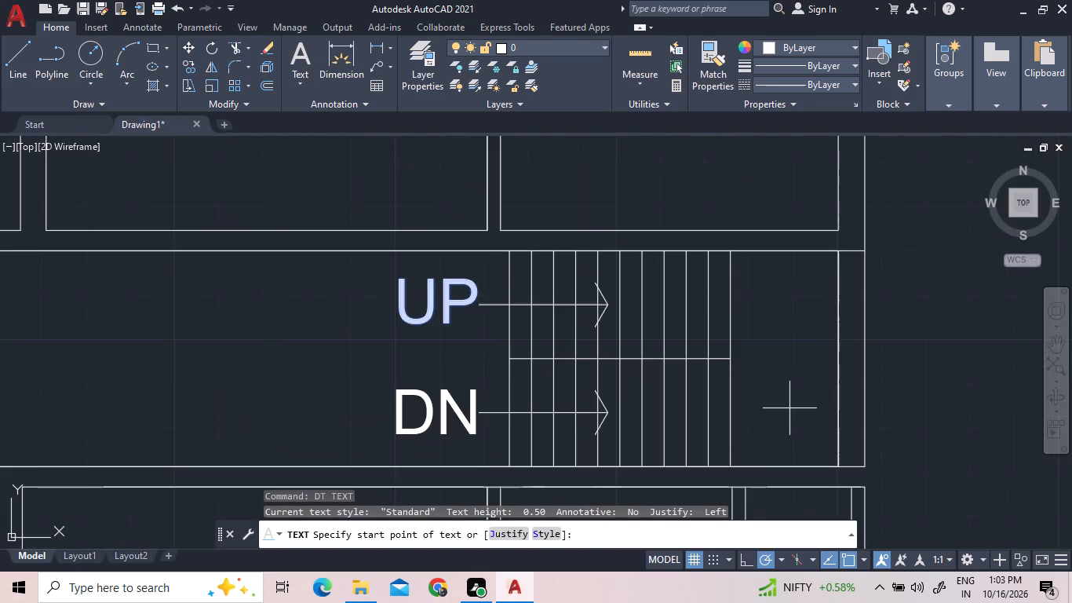
pyautogui.moveTo(804, 402); pyautogui.dragTo(619, 406, button='middle')
pyautogui.click(749, 384)
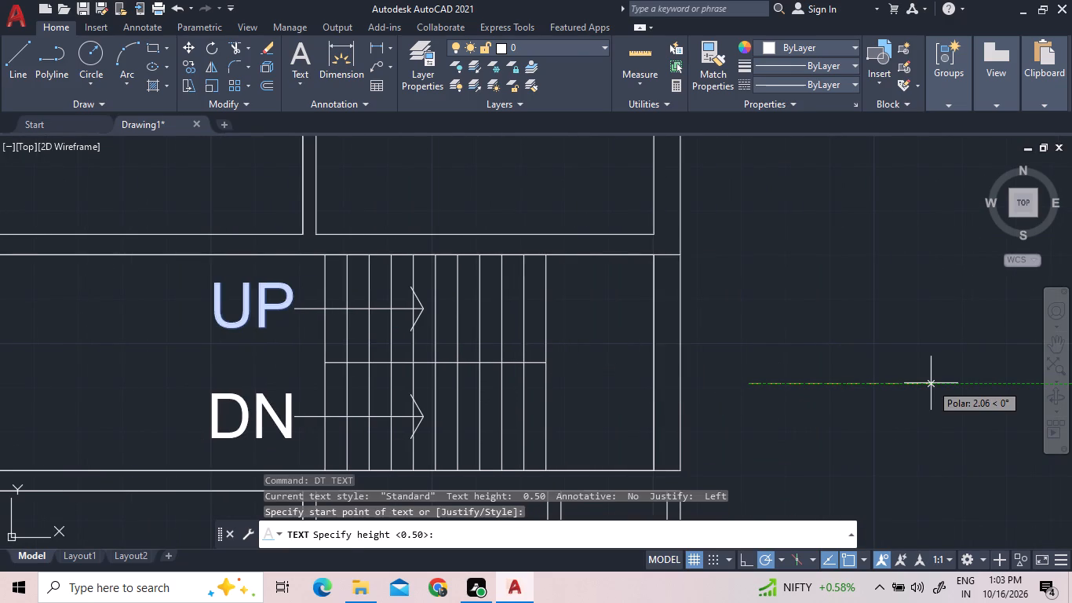
pyautogui.write('0.30')
pyautogui.press('Return')
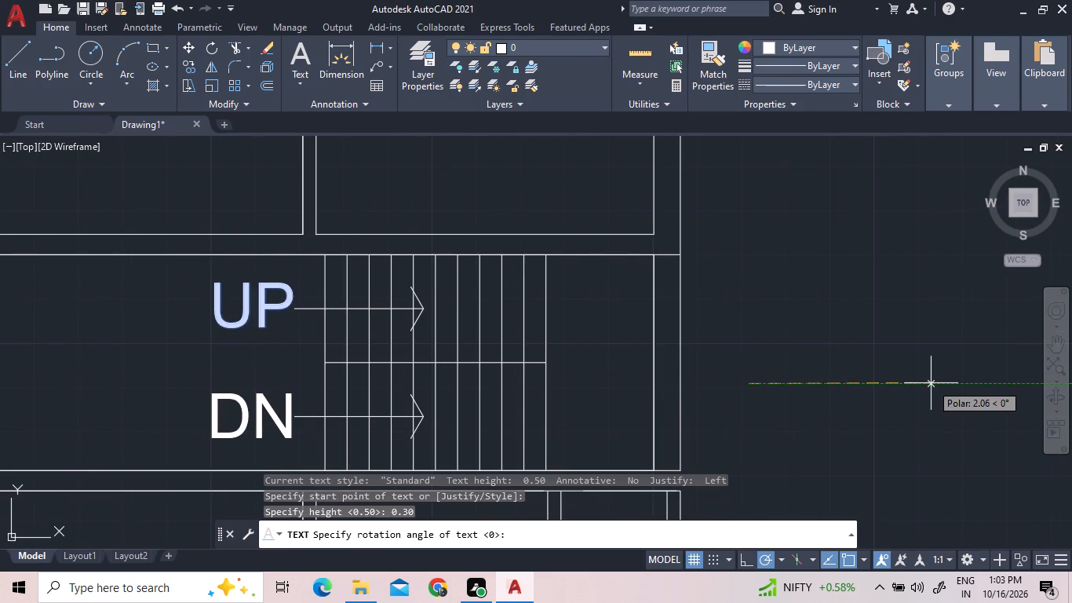
pyautogui.write('90')
pyautogui.press('Return')
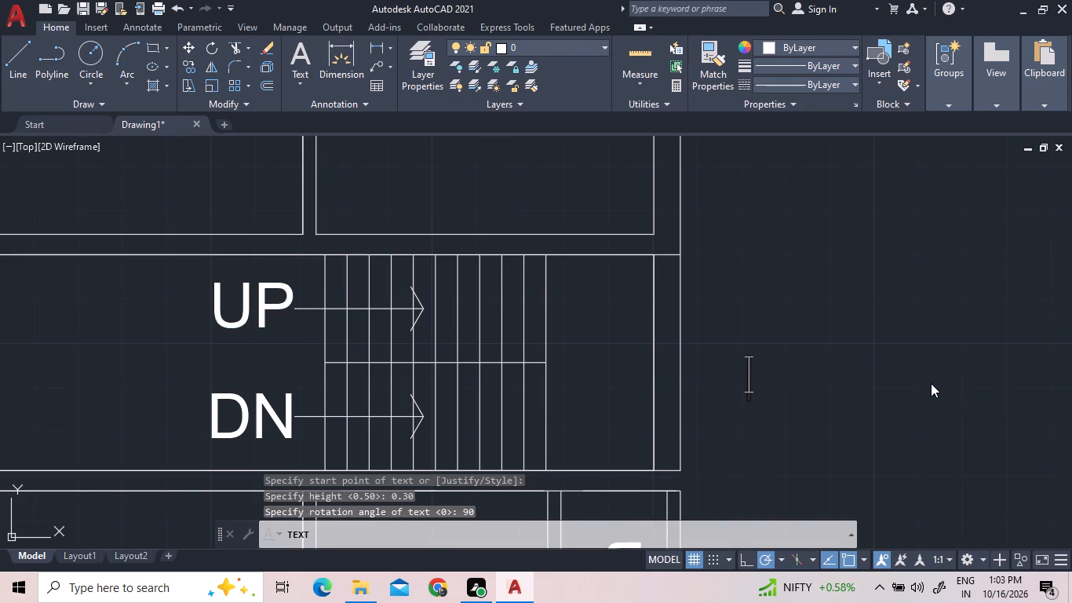
pyautogui.write('Staircase')
pyautogui.press('Return')
pyautogui.press('Return')
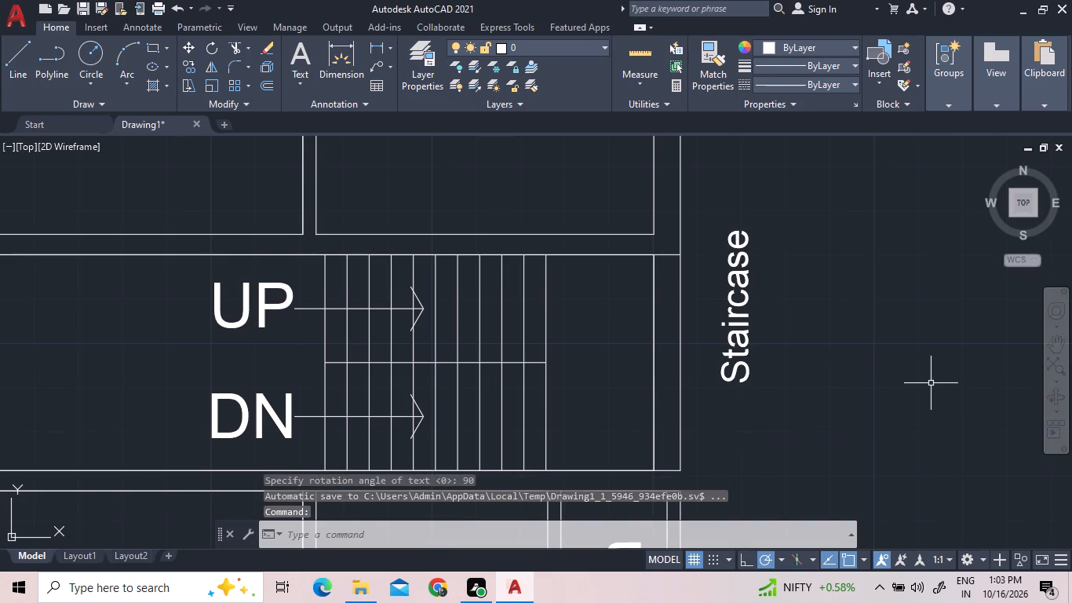
# Set the "Staircase" text's height to 0.20.
pyautogui.click(786, 393)
pyautogui.click(720, 224)
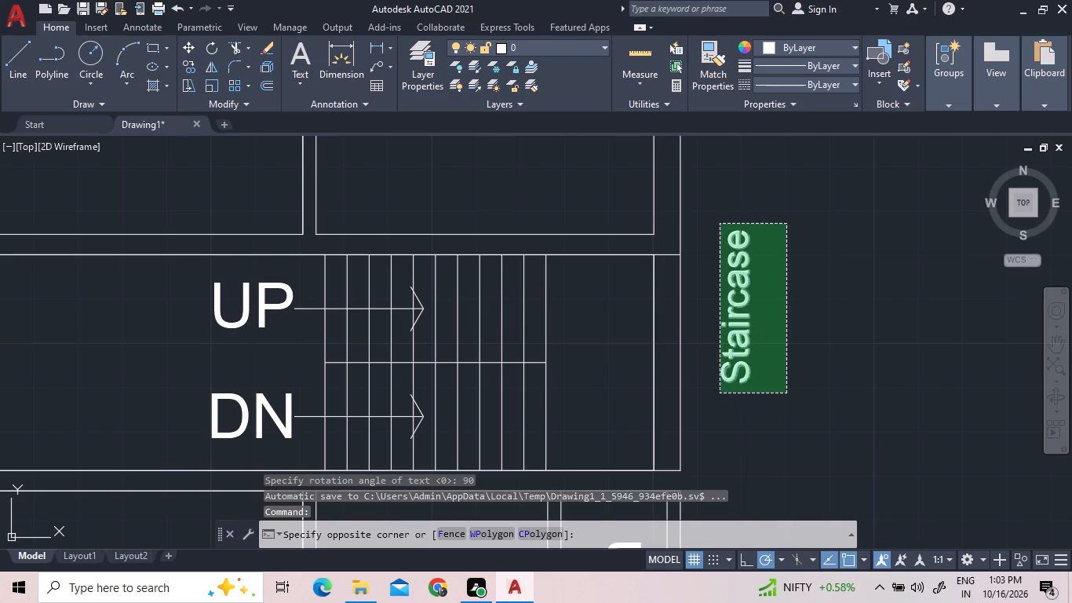
pyautogui.hotkey('ctrl', '1')
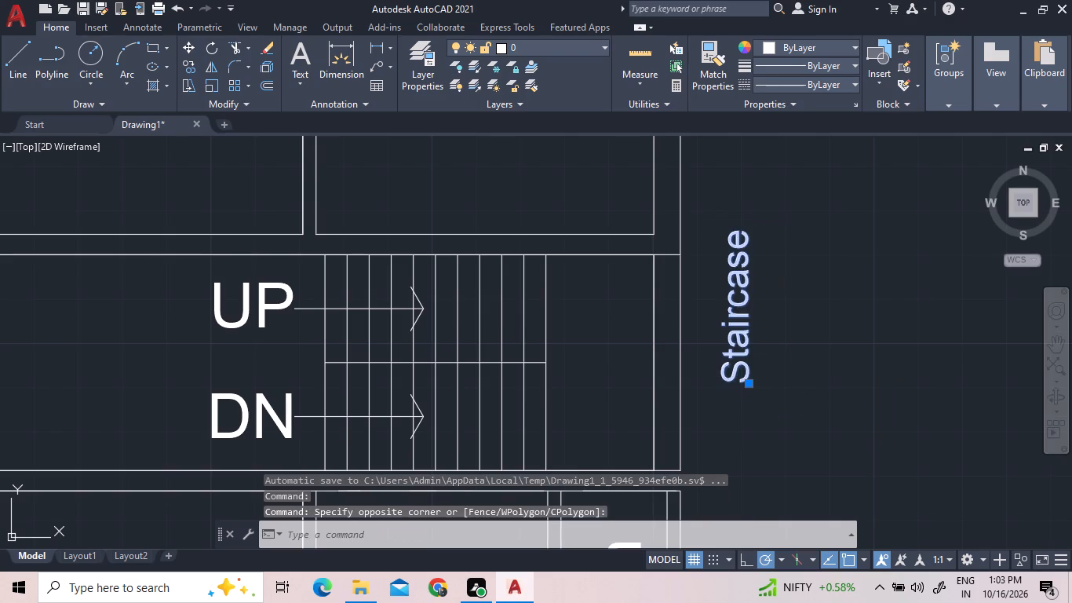
pyautogui.scroll(-2, 131, 255)
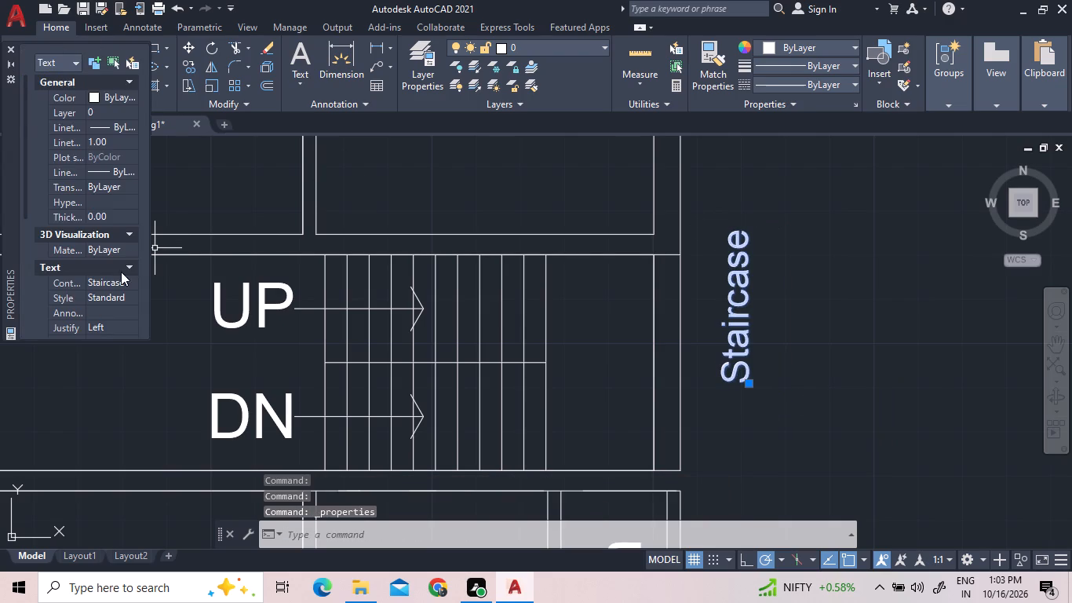
pyautogui.scroll(-1, 121, 272)
pyautogui.click(108, 130)
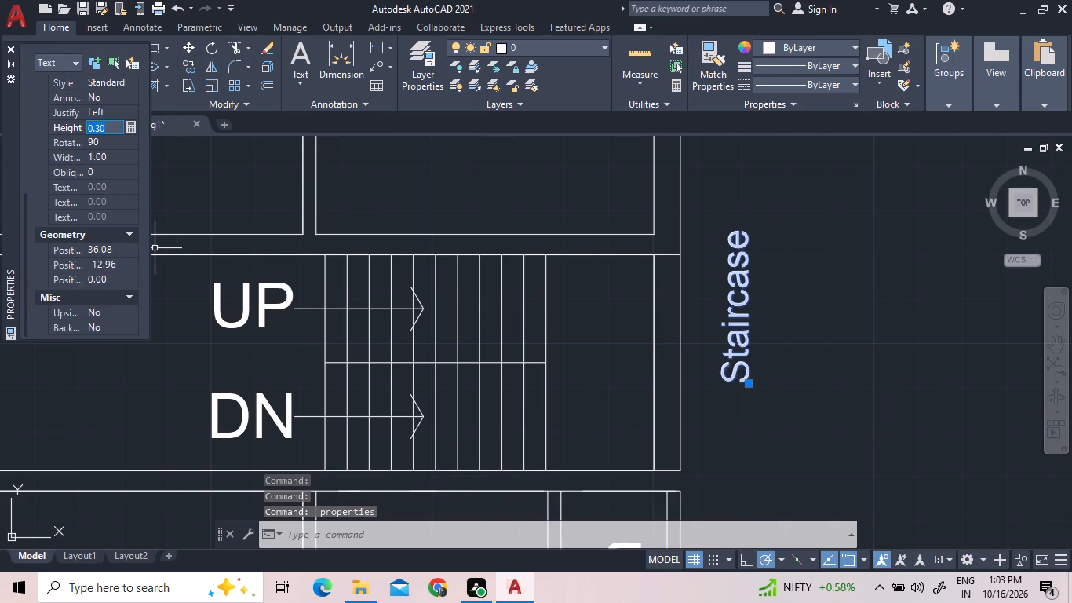
pyautogui.write('0.20')
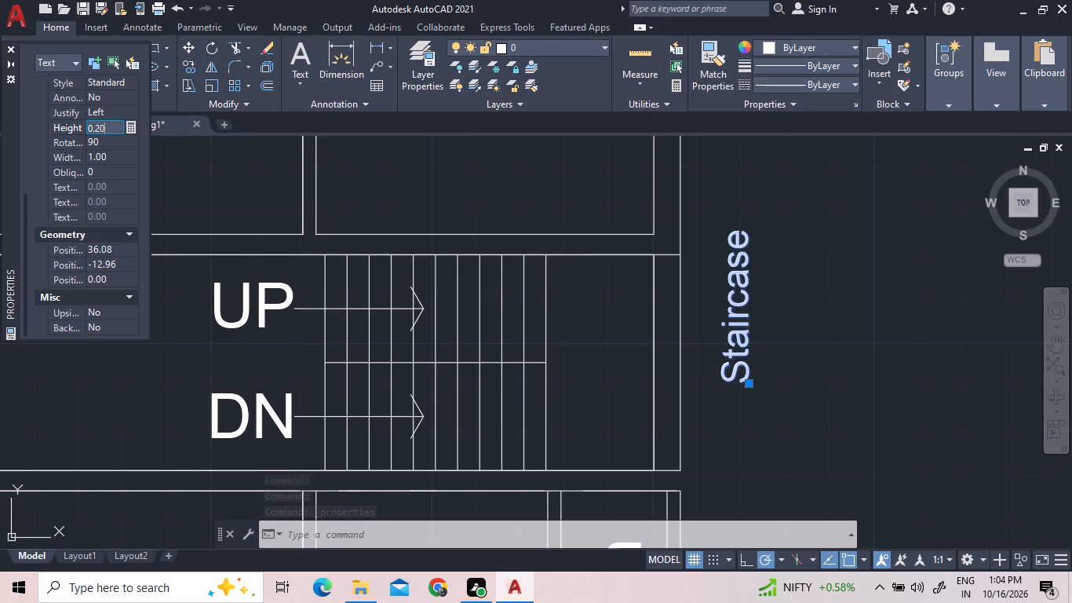
pyautogui.press('Return')
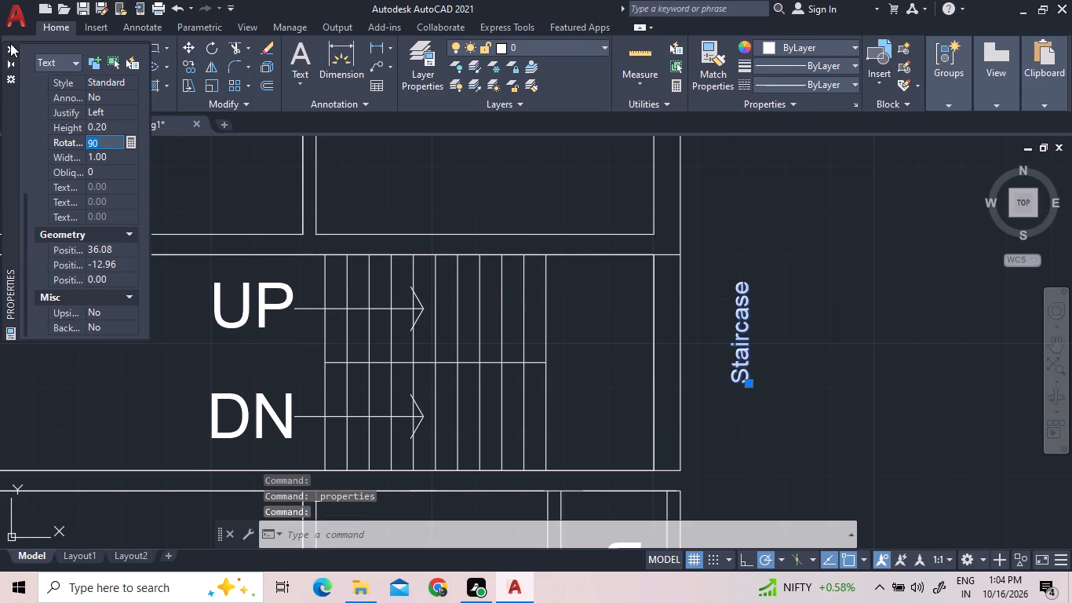
# Move the "Staircase" text from outside the east wall onto the middle of the stair landing.
pyautogui.click(10, 43)
pyautogui.write('m')
pyautogui.press('space')
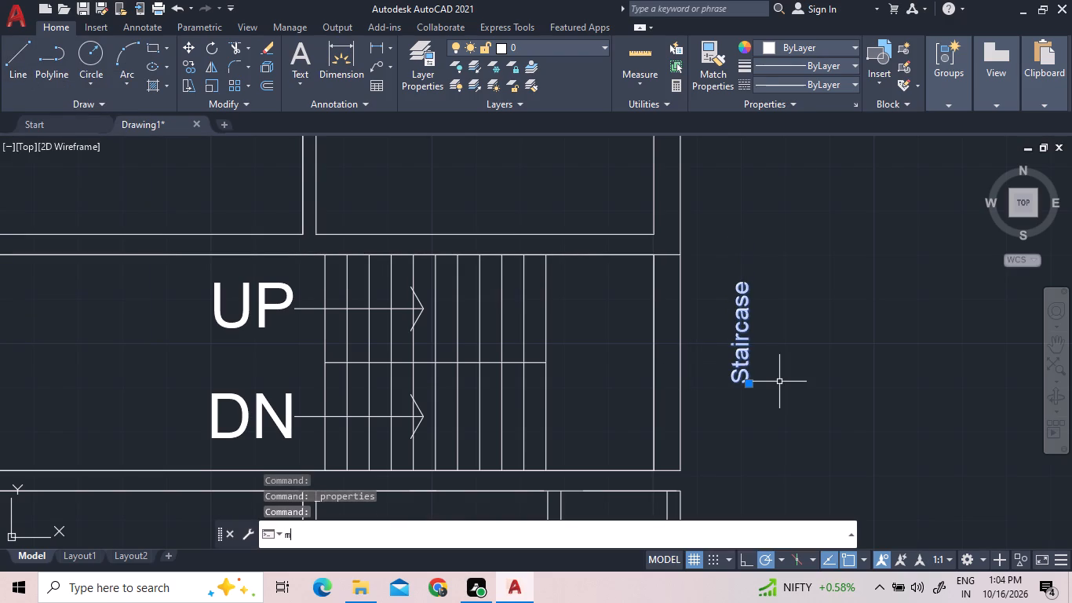
pyautogui.click(740, 327)
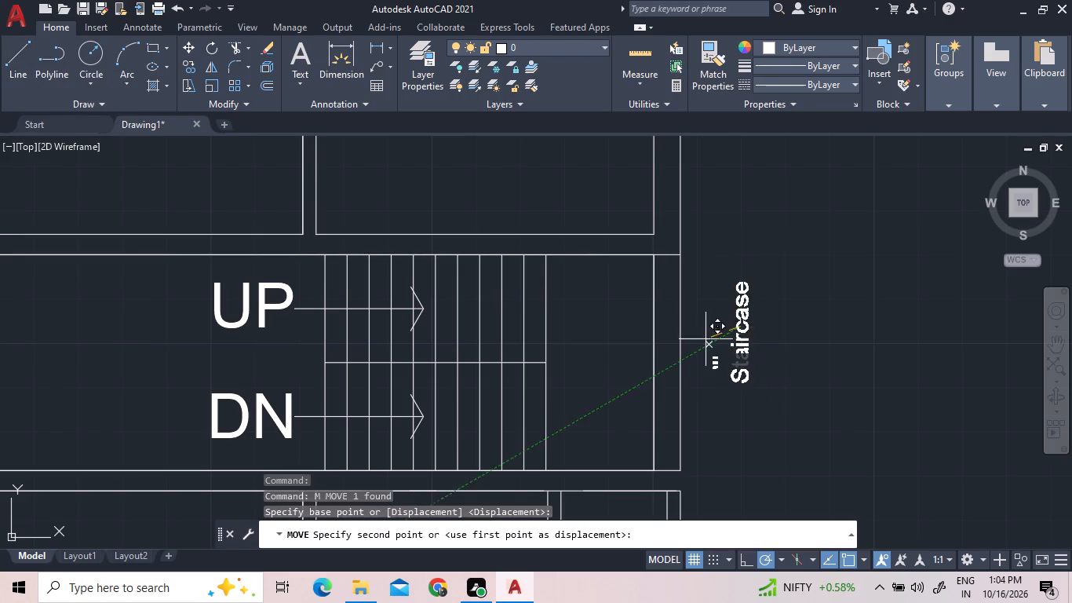
pyautogui.click(598, 359)
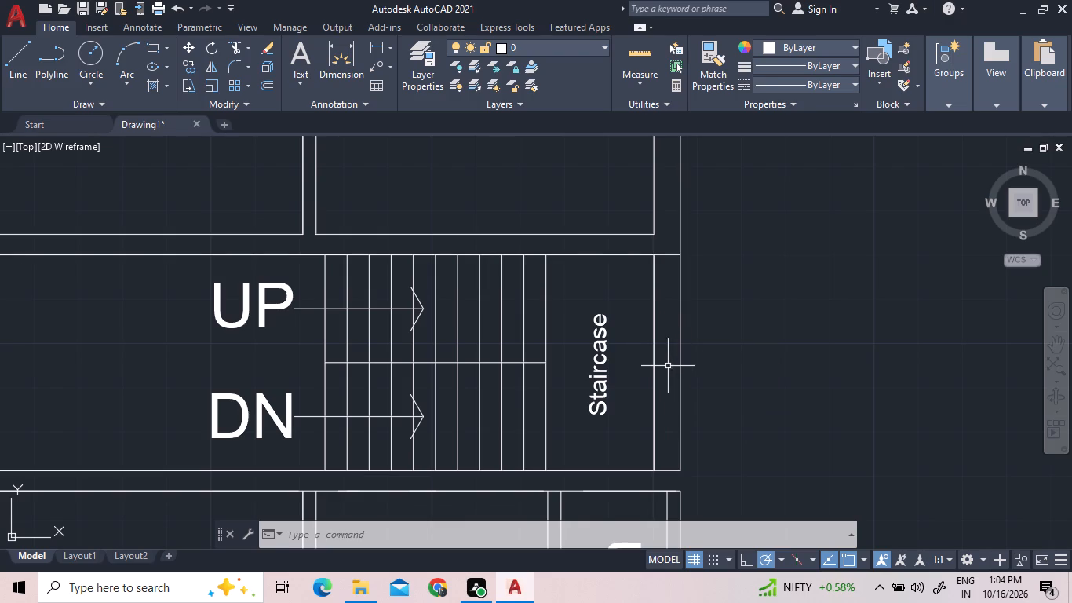
# Copy the northeast unit's "Kitchen", "utility", east-side "Toilet" and "Bedroom" labels into the matching rooms of the northwest unit.
pyautogui.scroll(-1, 668, 367)
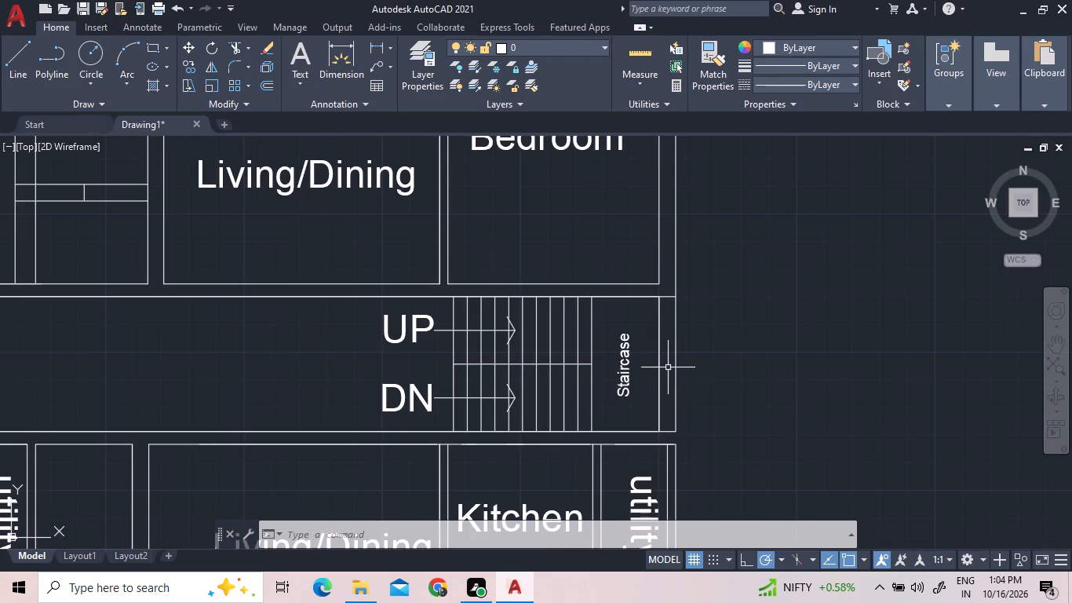
pyautogui.scroll(-2, 642, 352)
pyautogui.moveTo(619, 298); pyautogui.dragTo(696, 366, button='middle')
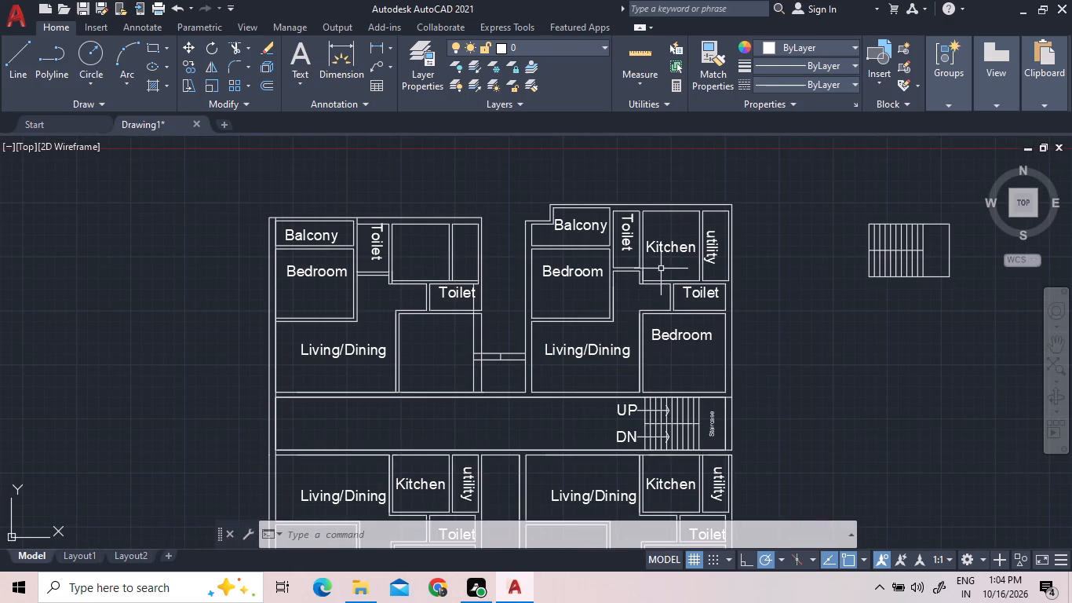
pyautogui.click(685, 256)
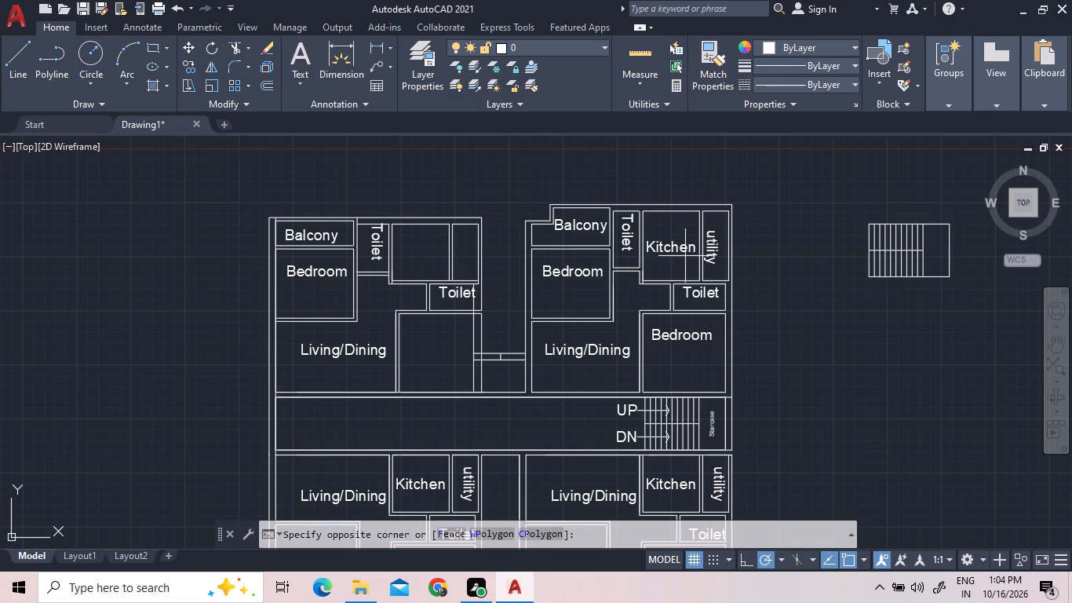
pyautogui.click(675, 247)
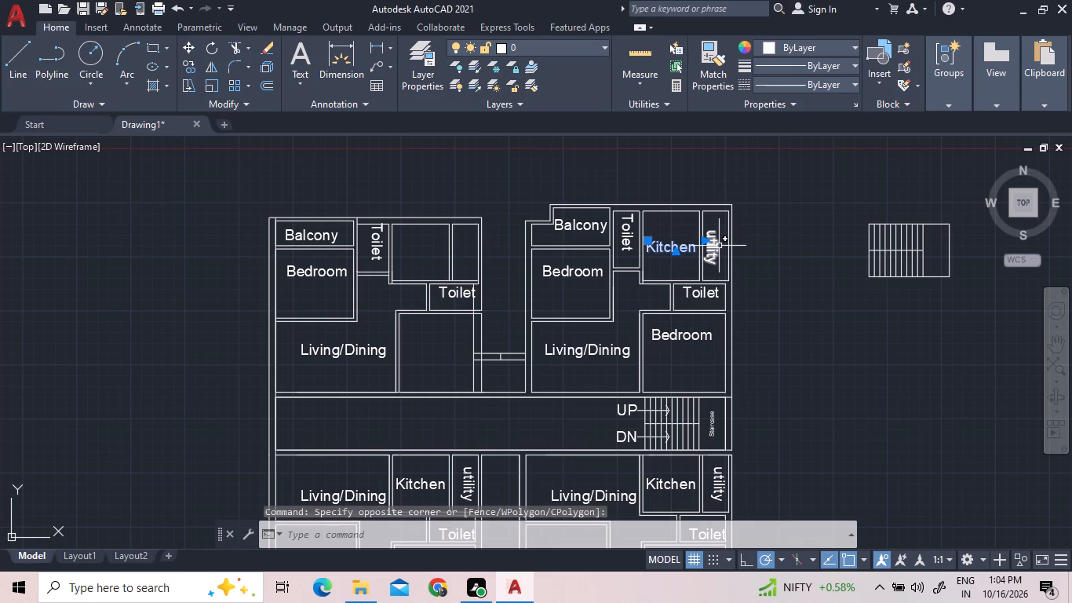
pyautogui.click(719, 246)
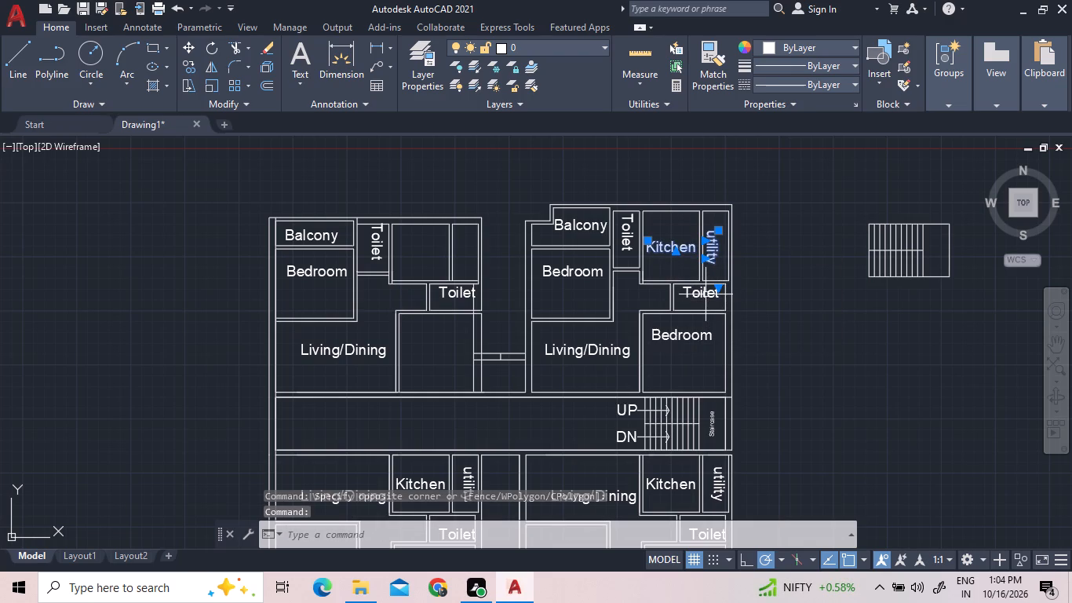
pyautogui.click(705, 294)
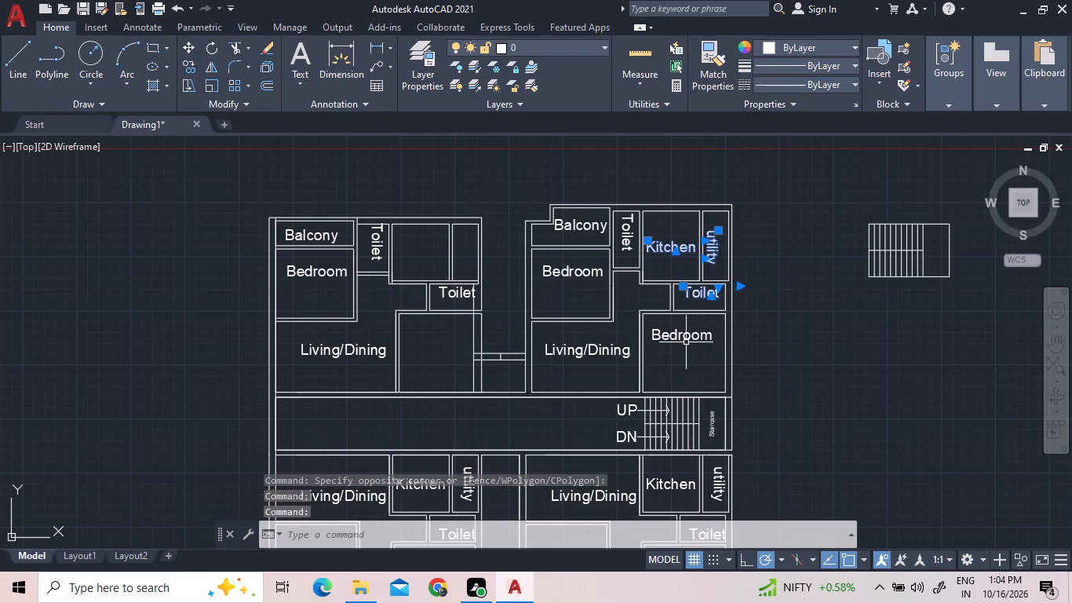
pyautogui.click(686, 333)
pyautogui.rightClick(433, 344)
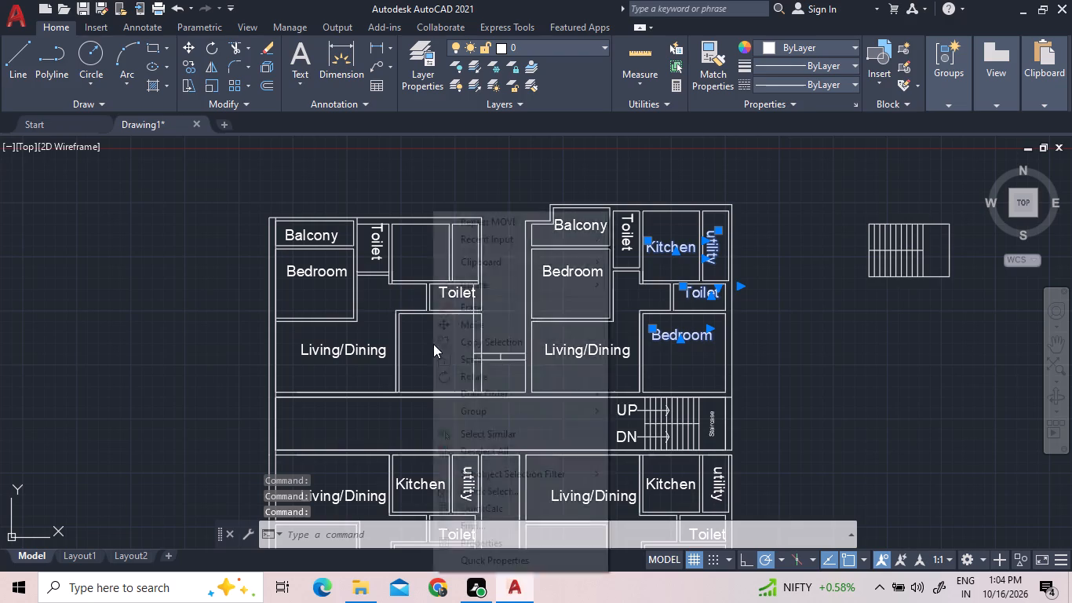
pyautogui.doubleClick(483, 340)
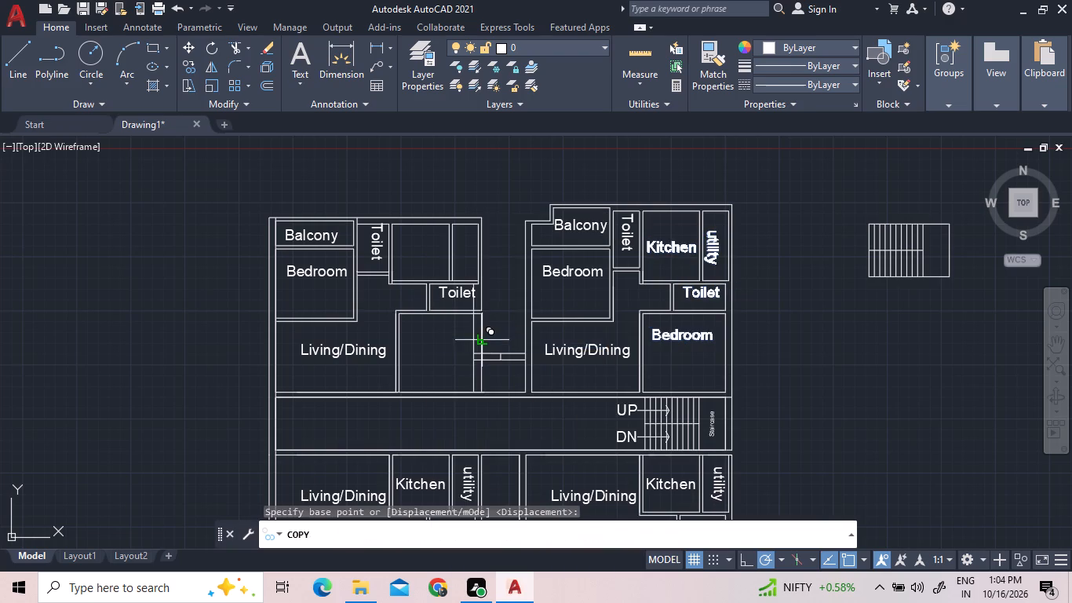
pyautogui.click(231, 351)
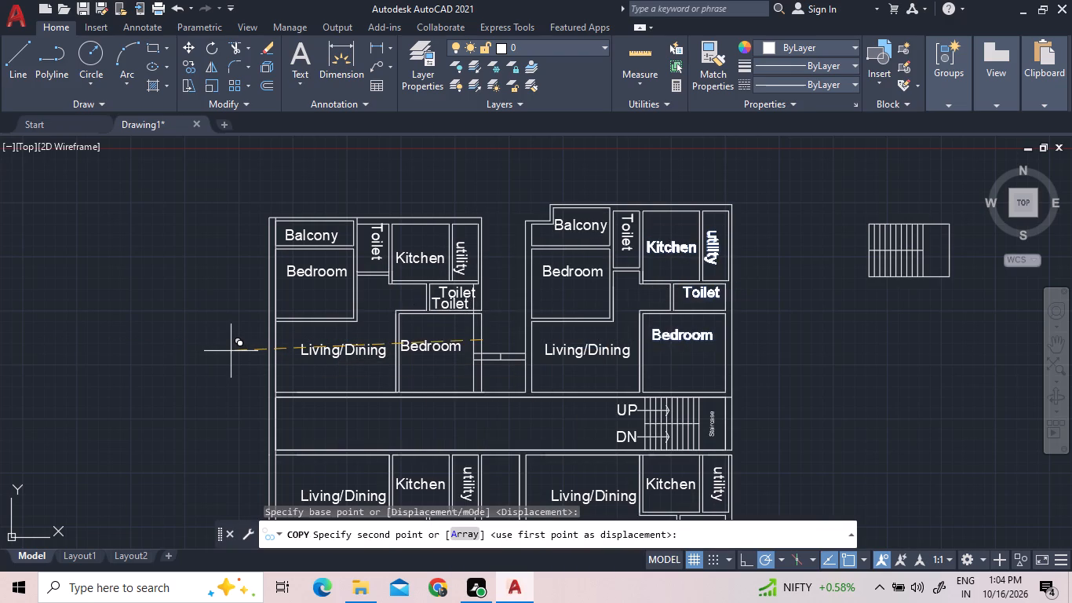
pyautogui.press('Escape')
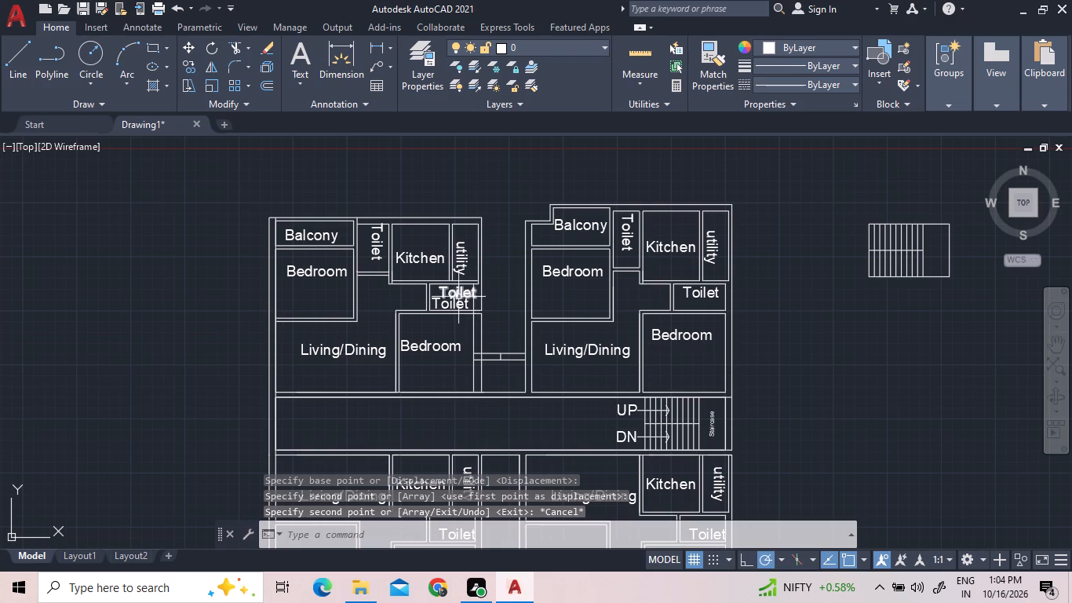
# Delete the lower duplicate "Toilet" label in the northwest unit's east toilet.
pyautogui.click(447, 305)
pyautogui.press('Delete')
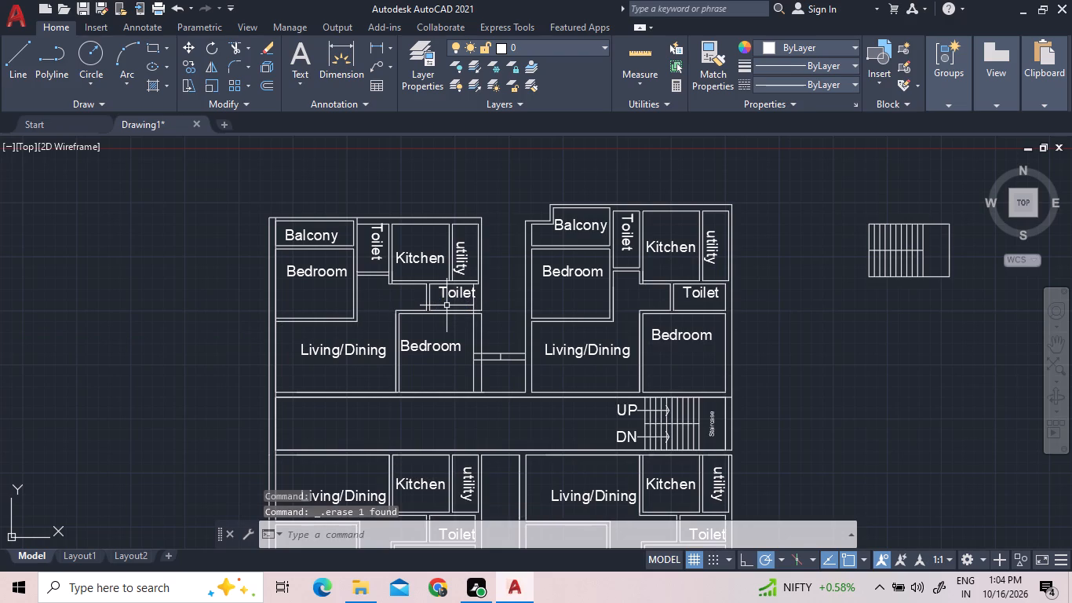
# Delete the short vertical line between the two horizontal wall lines in the gap joining the north units.
pyautogui.scroll(3, 499, 356)
pyautogui.click(501, 357)
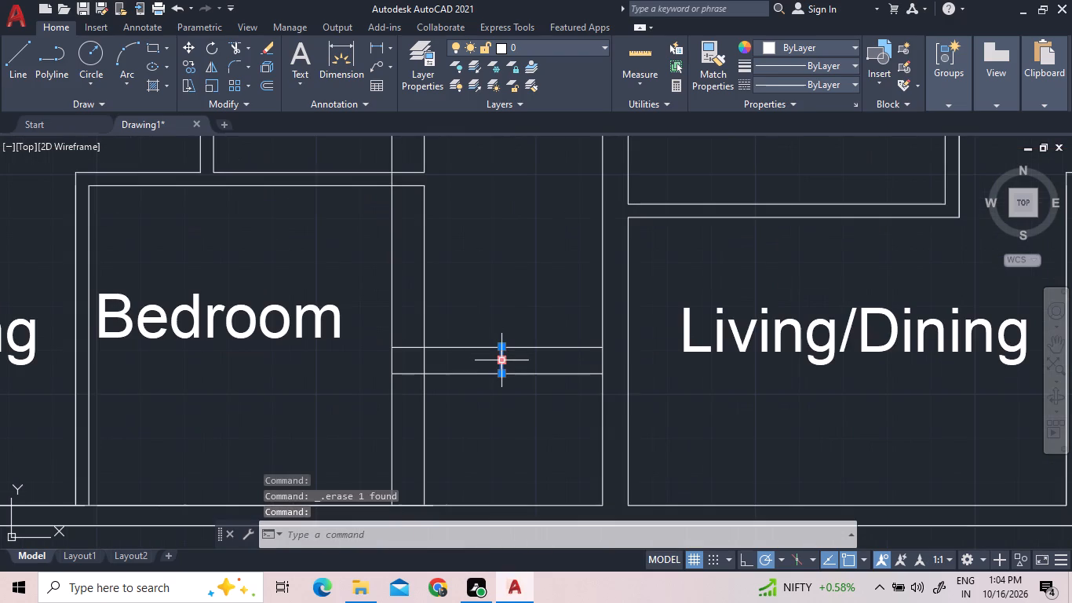
pyautogui.press('Delete')
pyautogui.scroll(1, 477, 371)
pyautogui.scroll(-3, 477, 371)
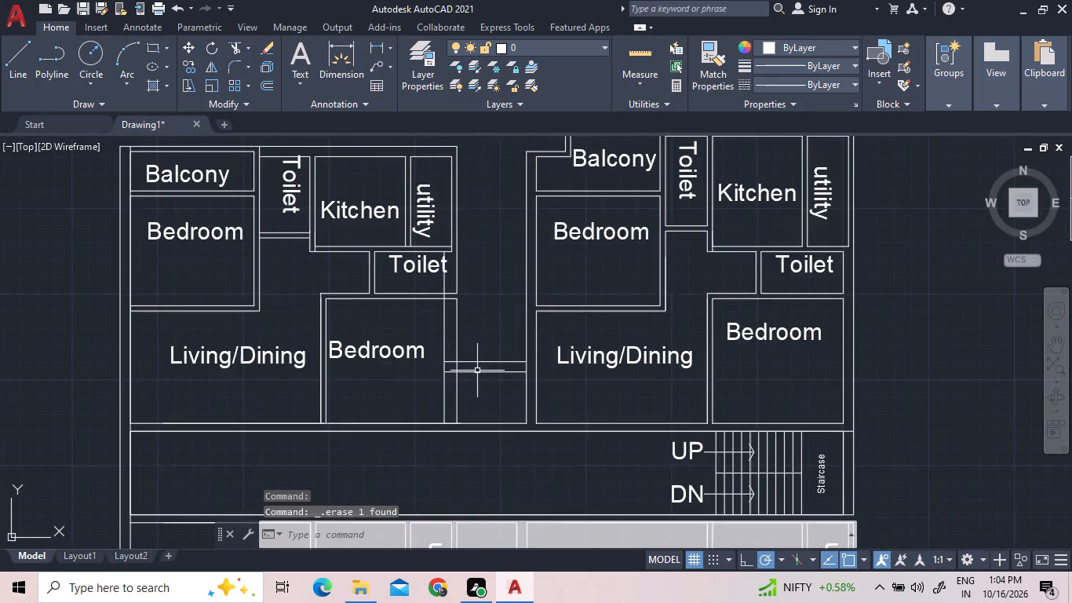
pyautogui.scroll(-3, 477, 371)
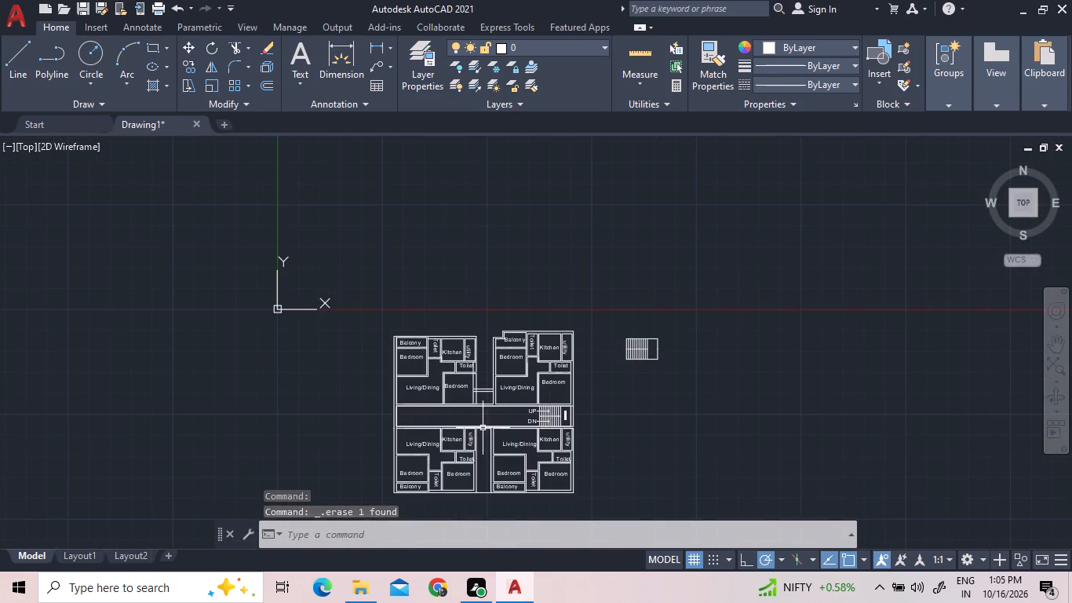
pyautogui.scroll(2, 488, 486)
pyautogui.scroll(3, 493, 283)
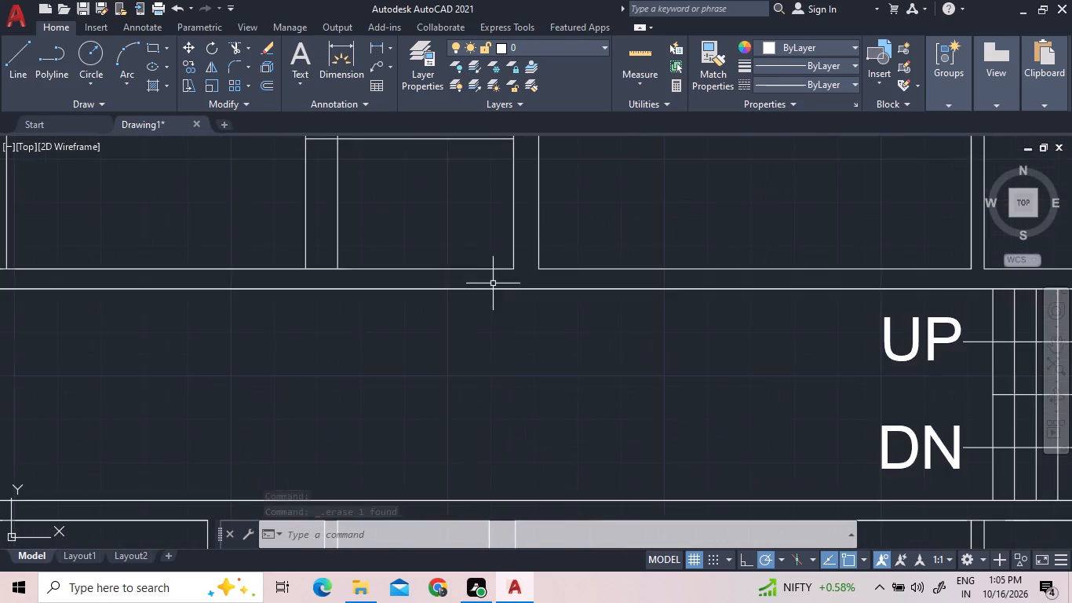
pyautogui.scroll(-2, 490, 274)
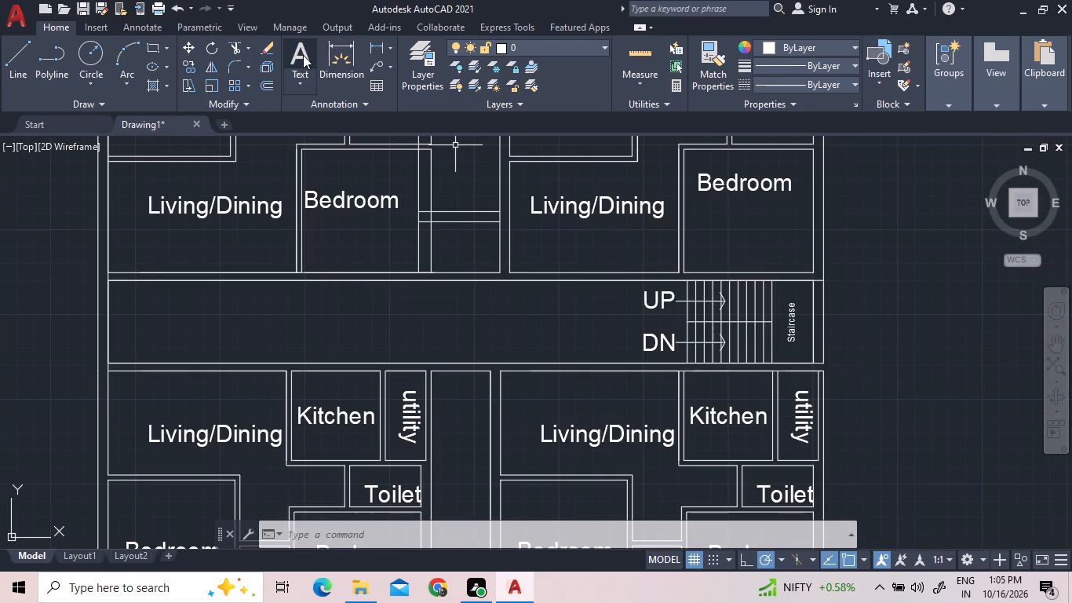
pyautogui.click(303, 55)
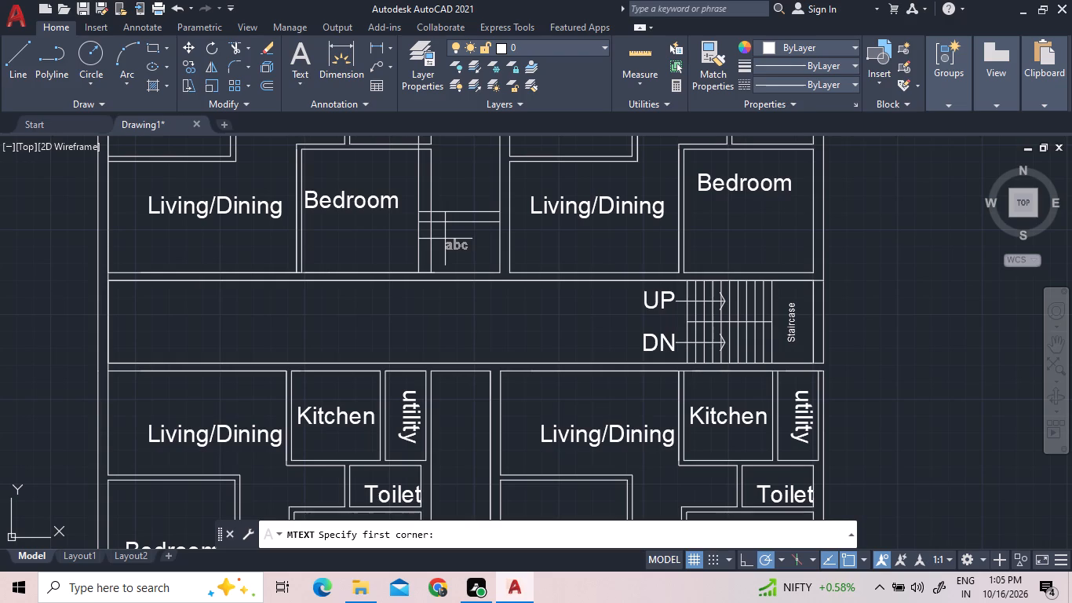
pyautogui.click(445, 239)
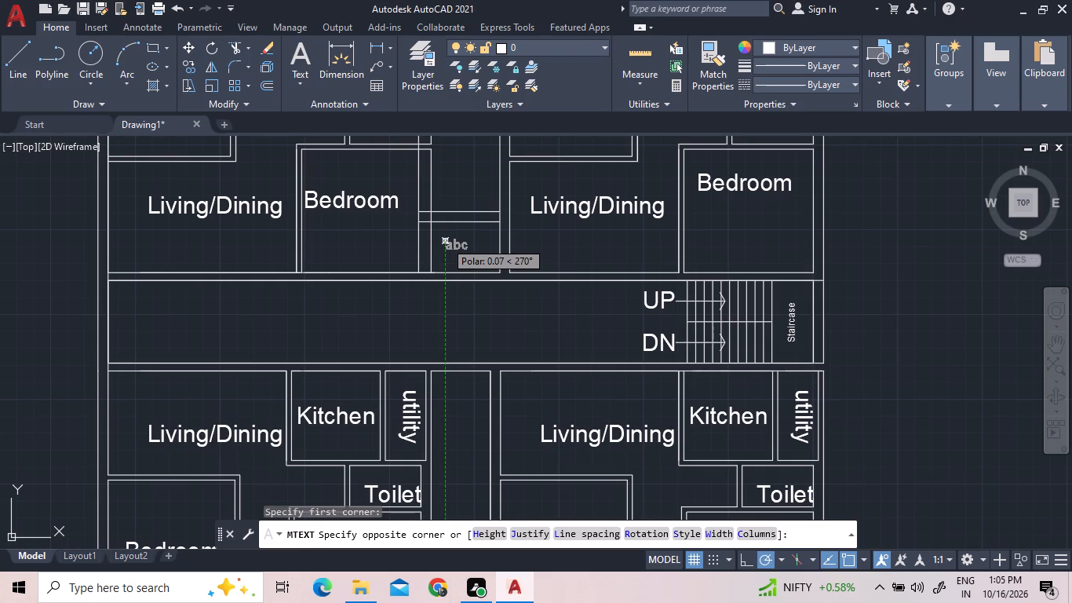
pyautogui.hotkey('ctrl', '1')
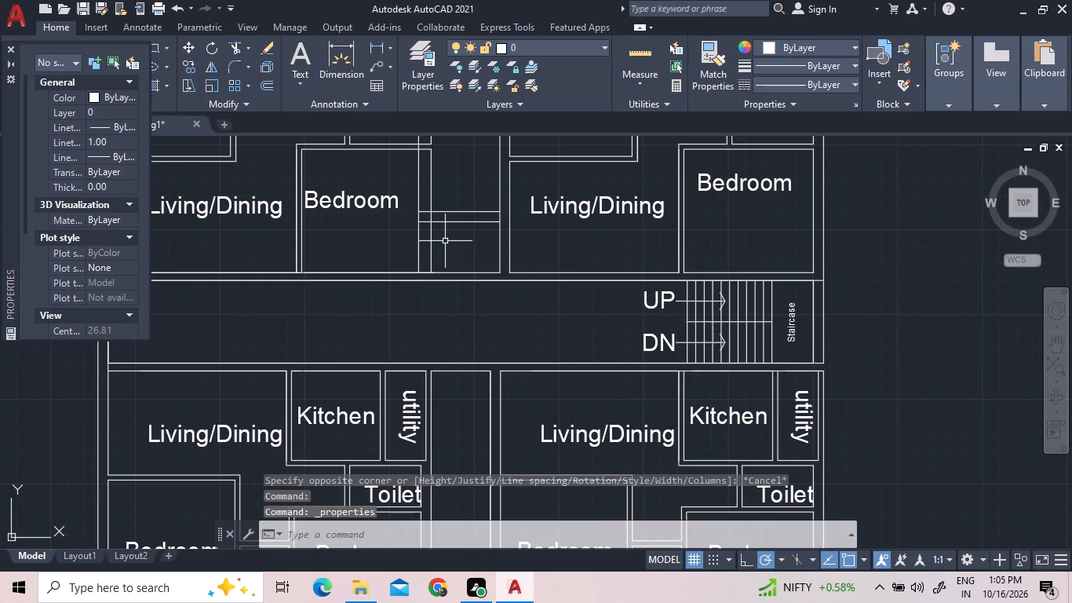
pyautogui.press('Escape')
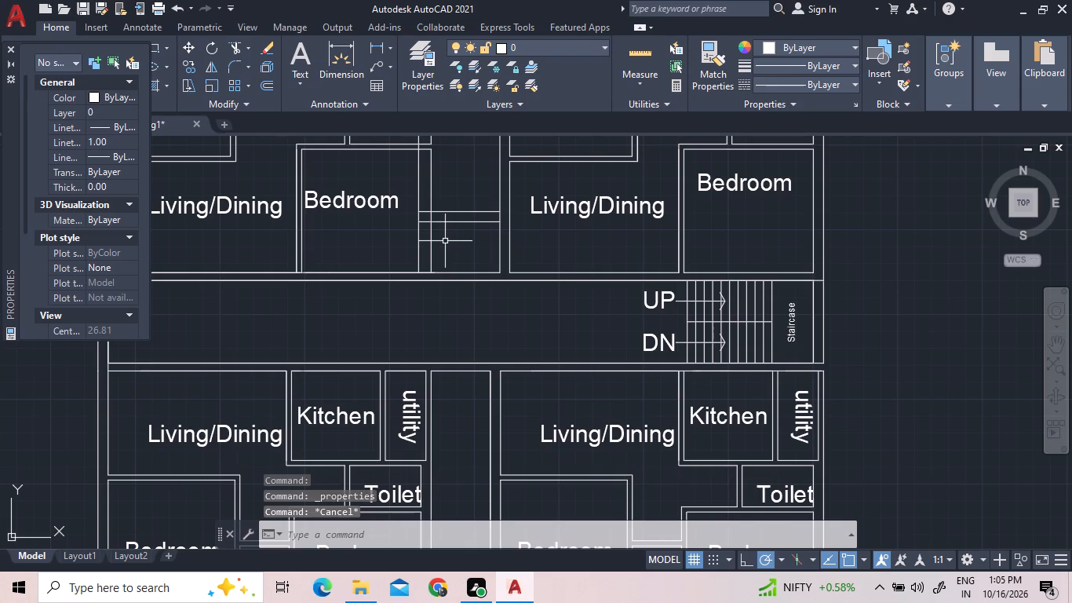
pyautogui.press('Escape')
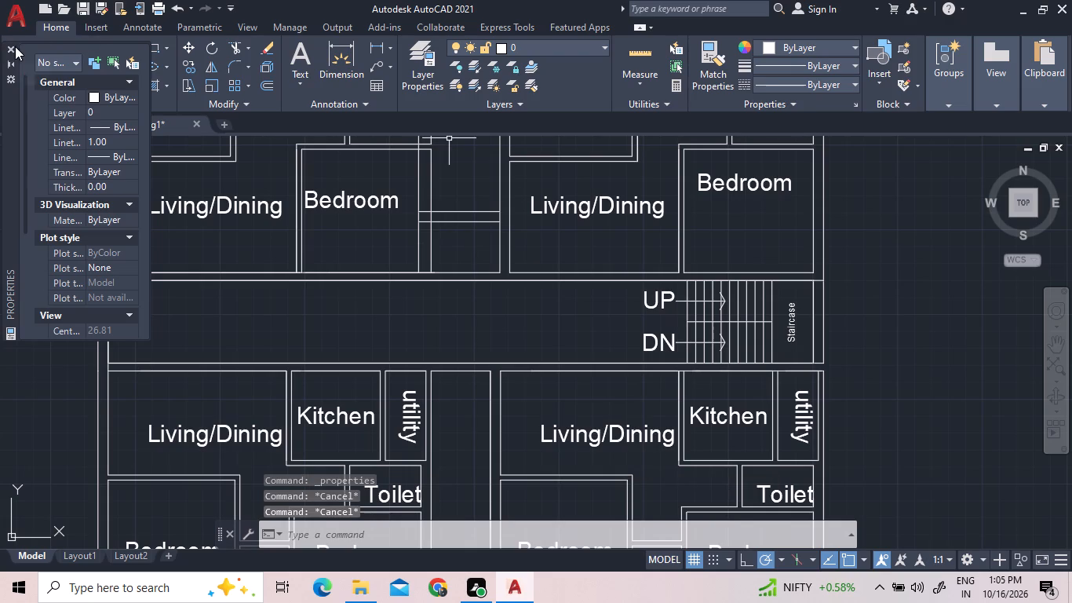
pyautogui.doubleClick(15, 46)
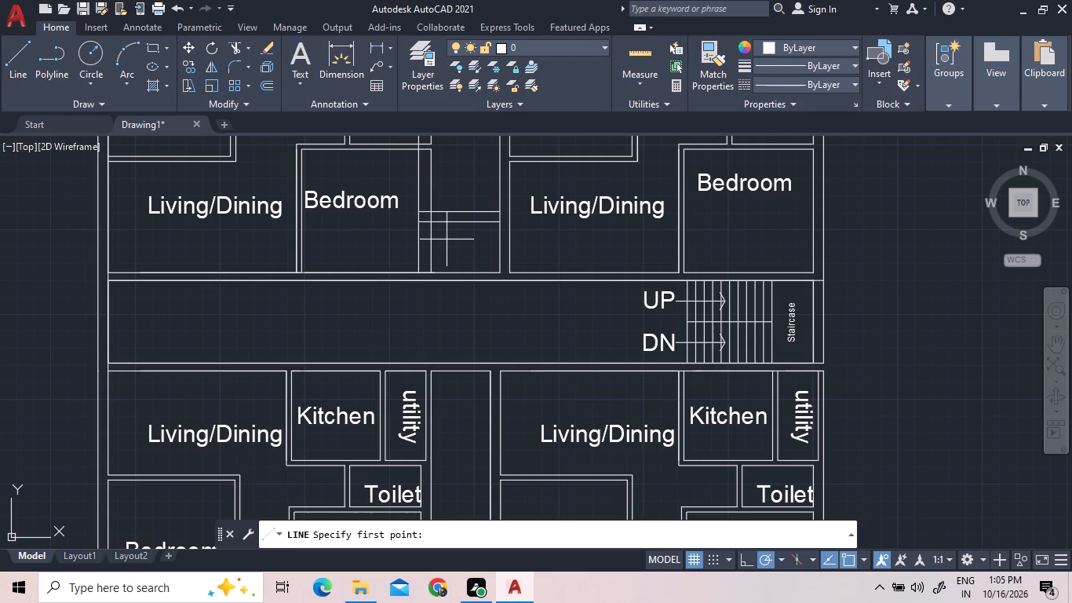
# Add the multiline text "Lift" at height 0.10 in the lift room between the two north units, just above the corridor.
pyautogui.click(287, 51)
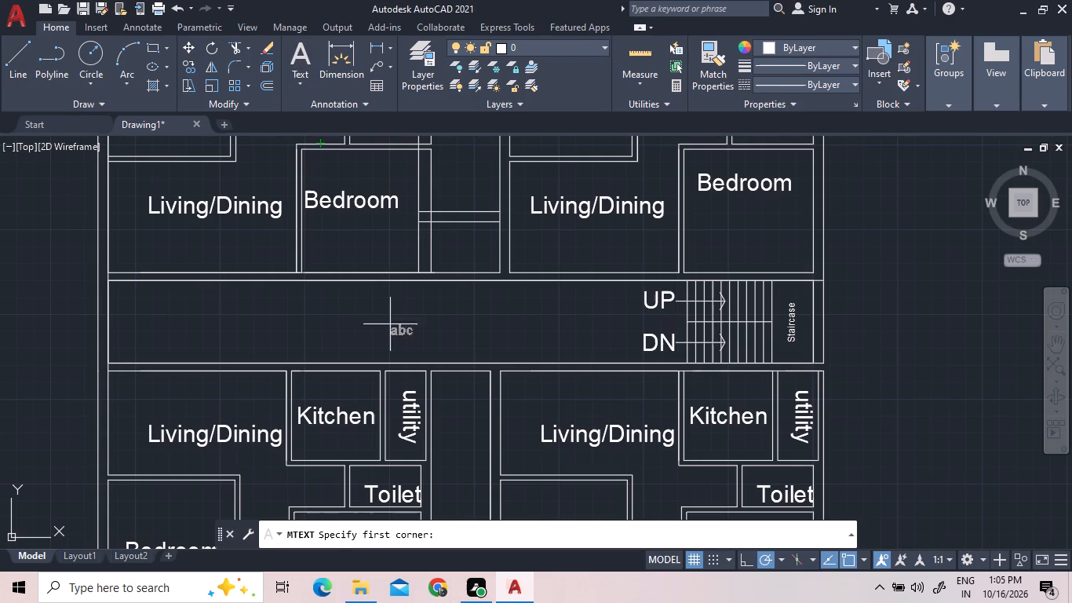
pyautogui.click(446, 231)
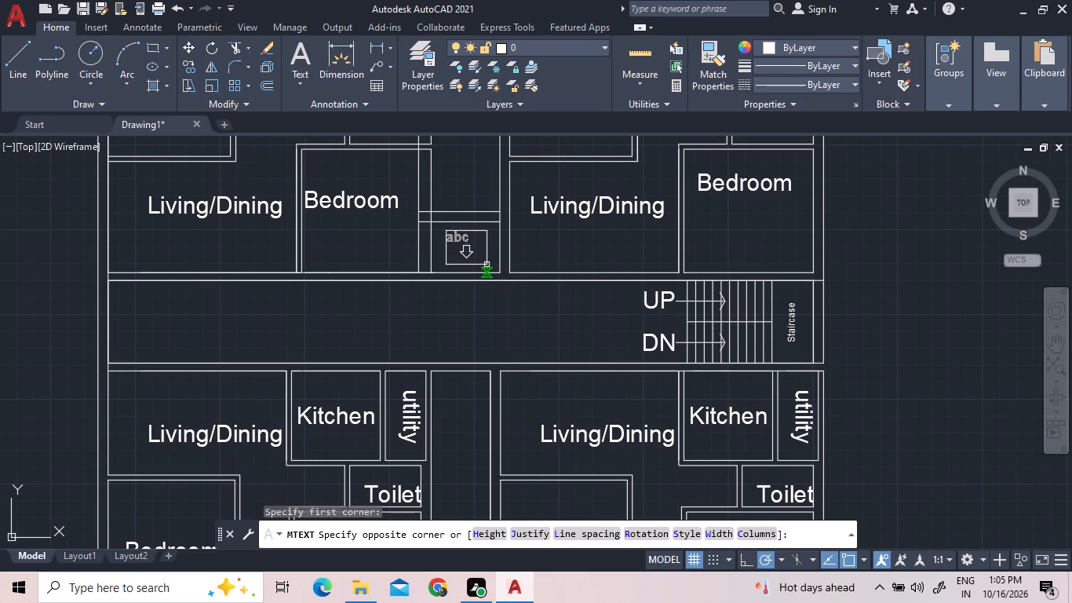
pyautogui.click(498, 532)
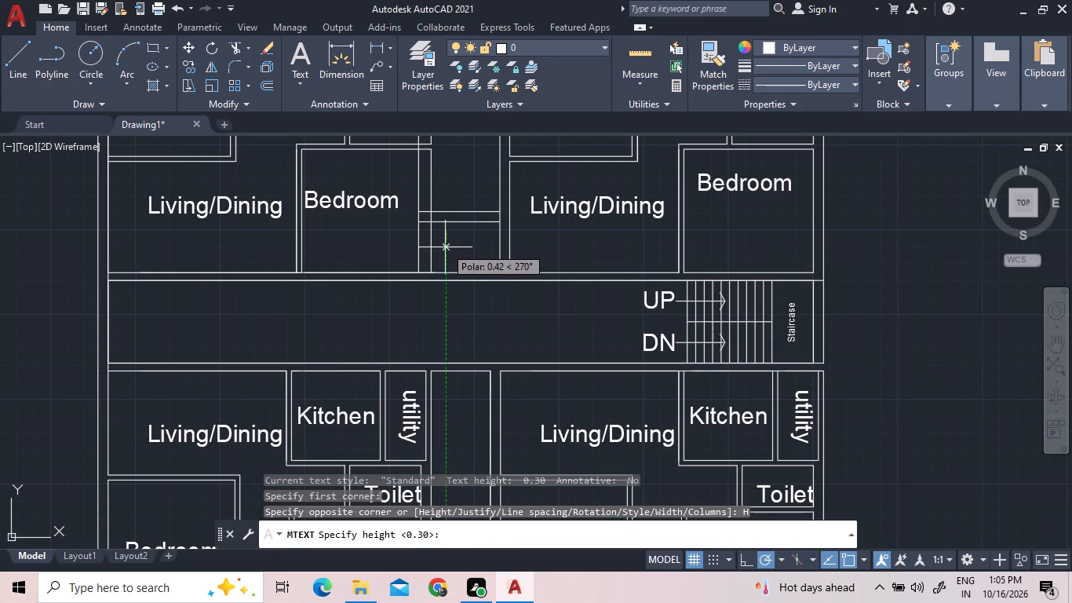
pyautogui.write('0.10')
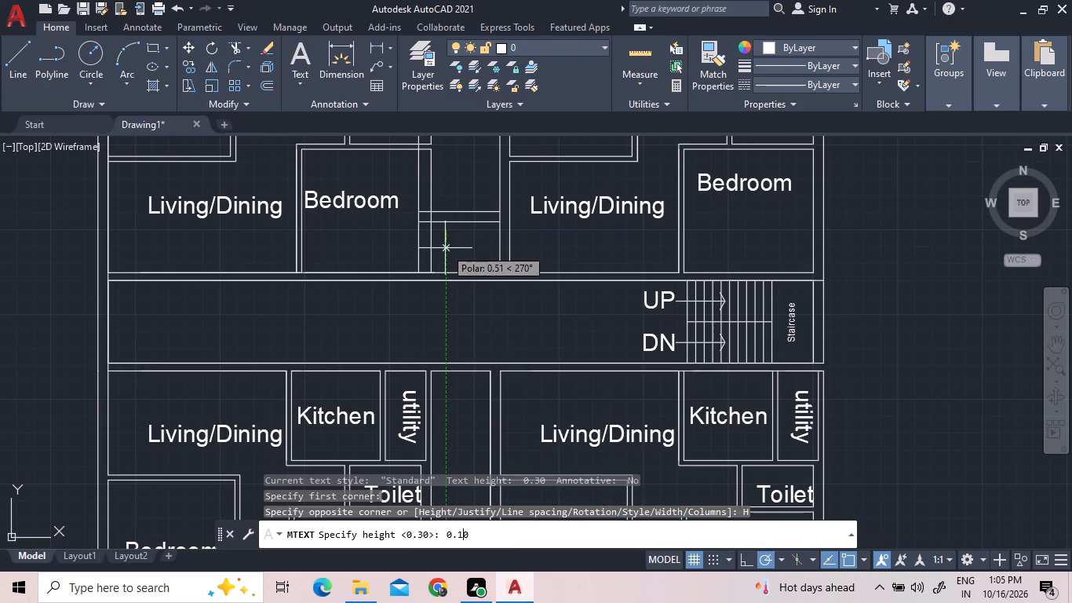
pyautogui.press('Return')
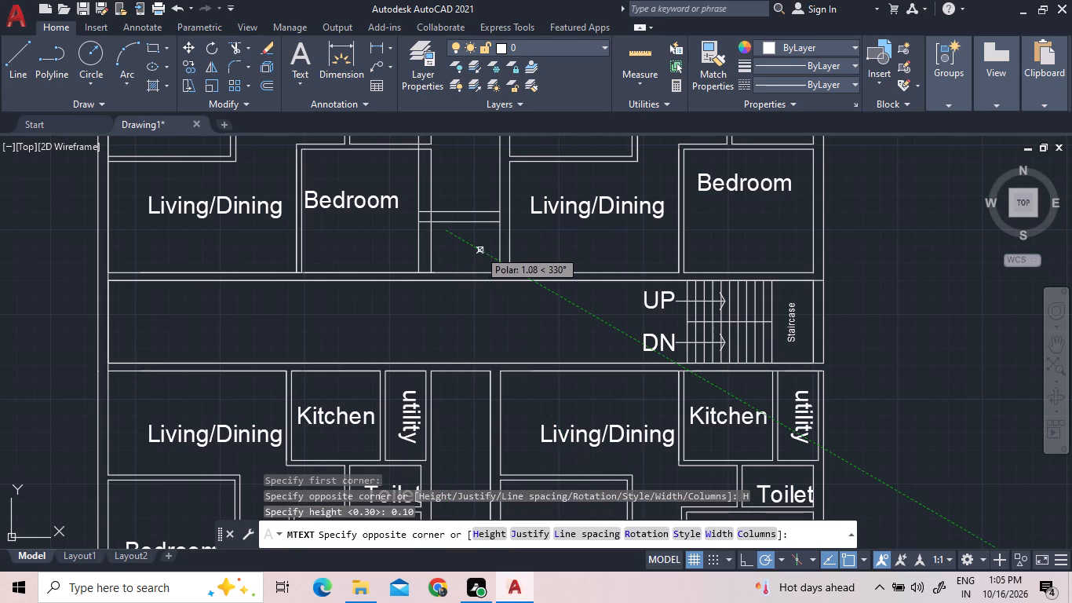
pyautogui.doubleClick(487, 250)
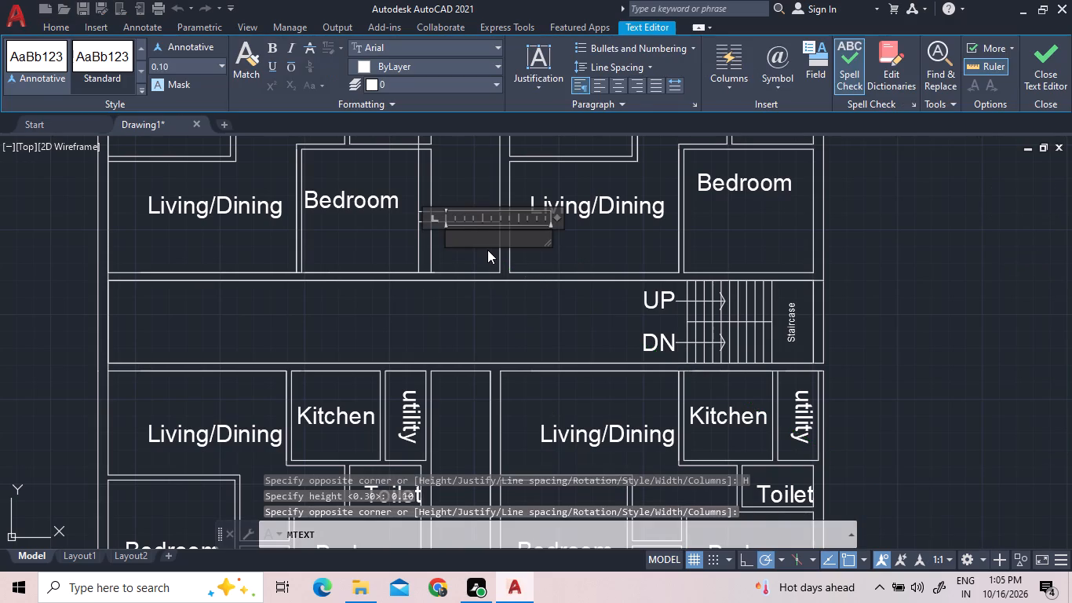
pyautogui.write('lift')
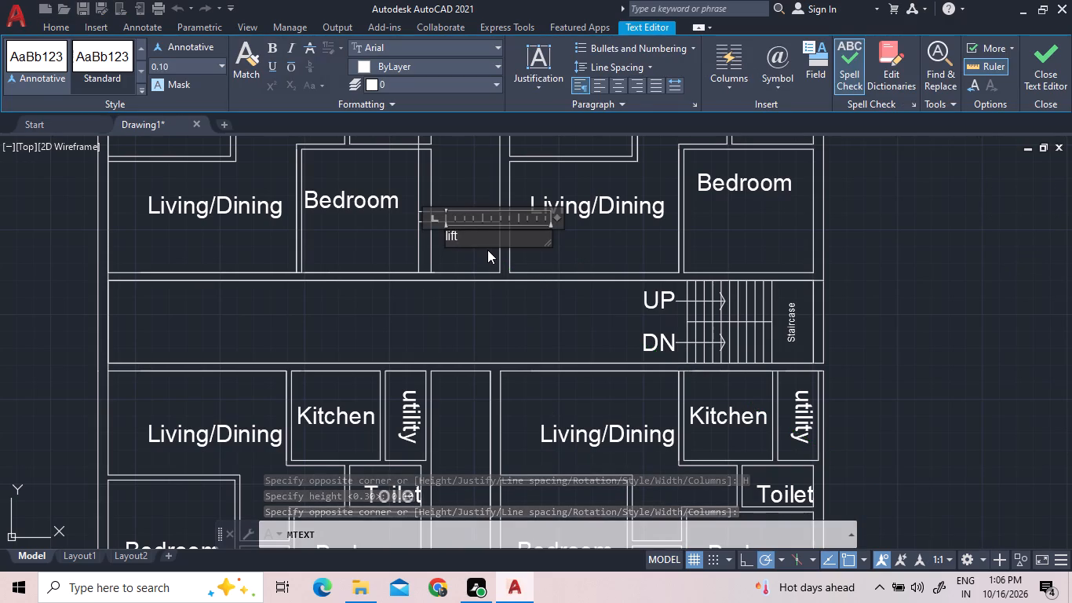
pyautogui.press('BackSpace')
pyautogui.press('BackSpace')
pyautogui.press('BackSpace')
pyautogui.press('BackSpace')
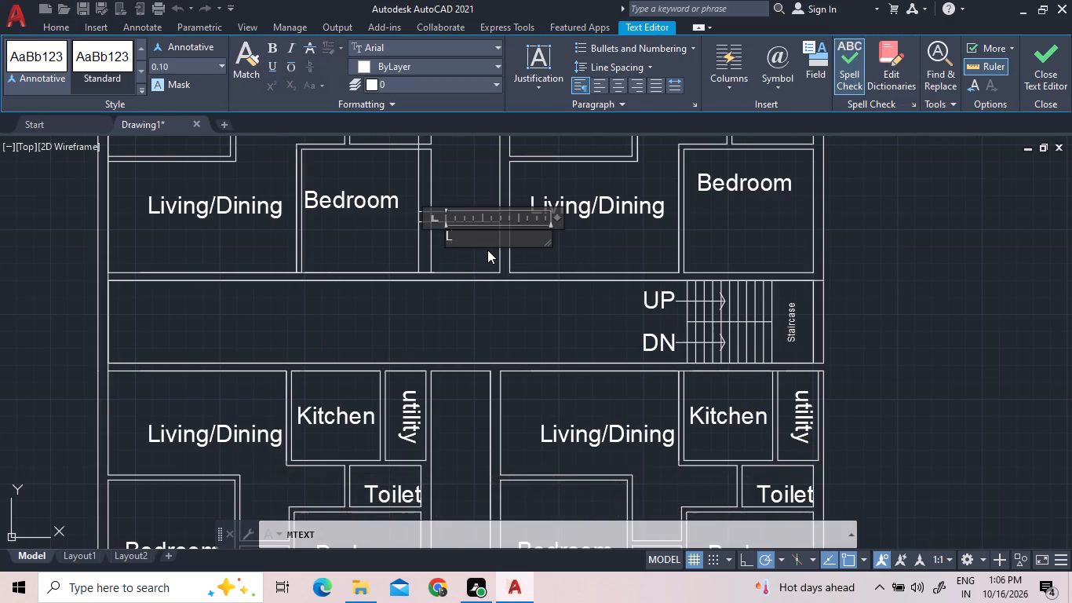
pyautogui.press('i')
pyautogui.write('ft')
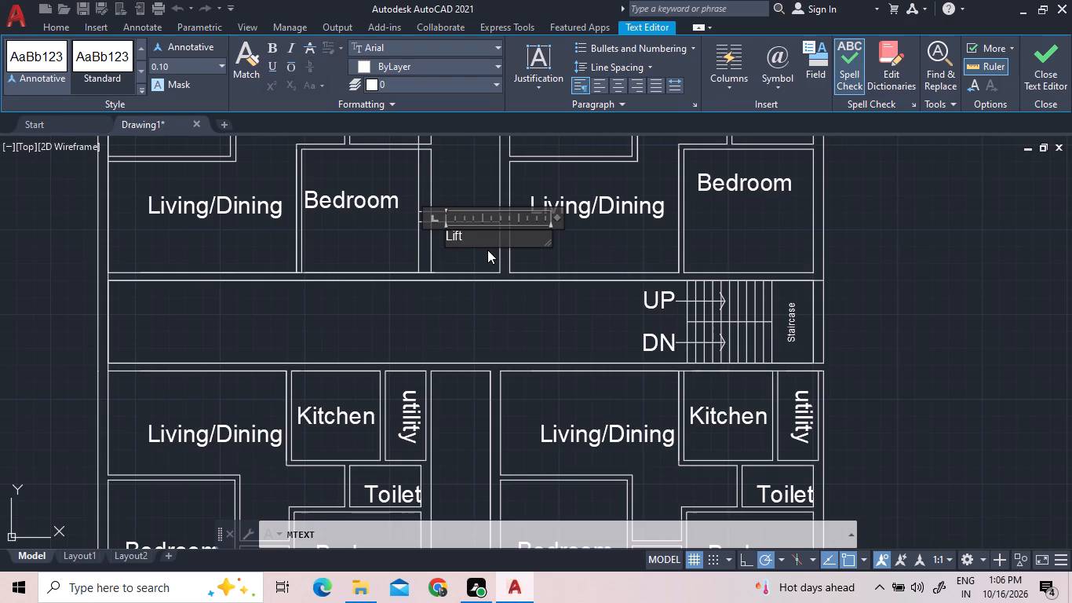
pyautogui.tripleClick(487, 245)
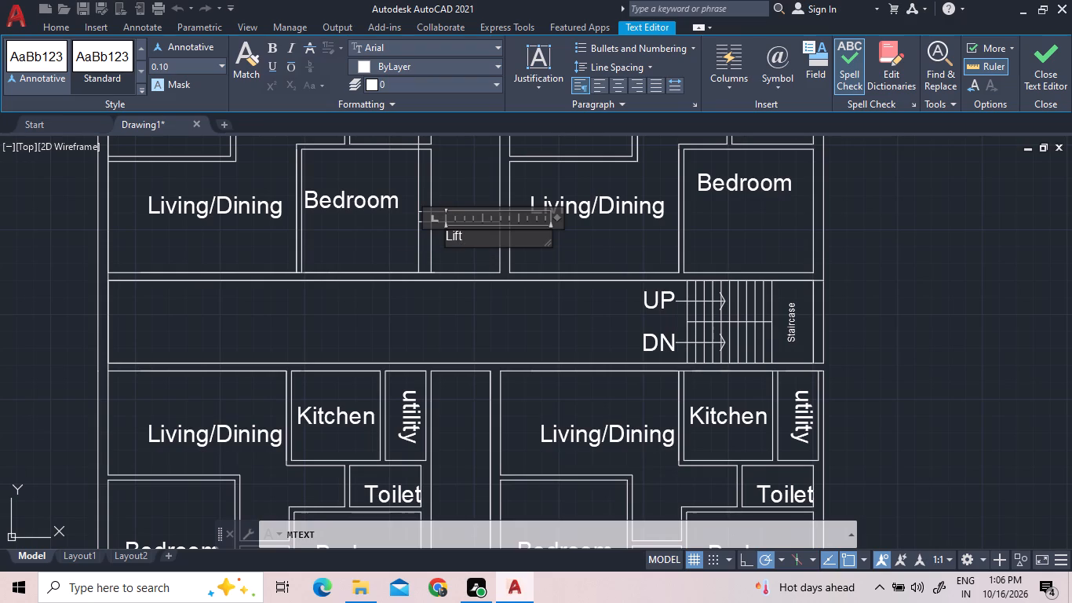
pyautogui.tripleClick(473, 236)
pyautogui.doubleClick(473, 236)
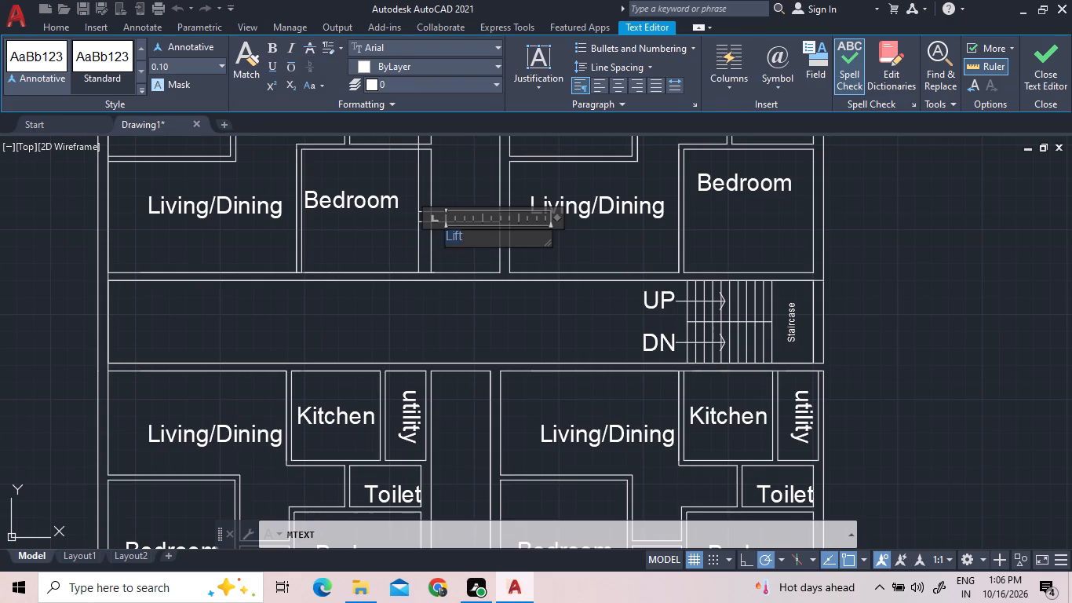
pyautogui.click(221, 64)
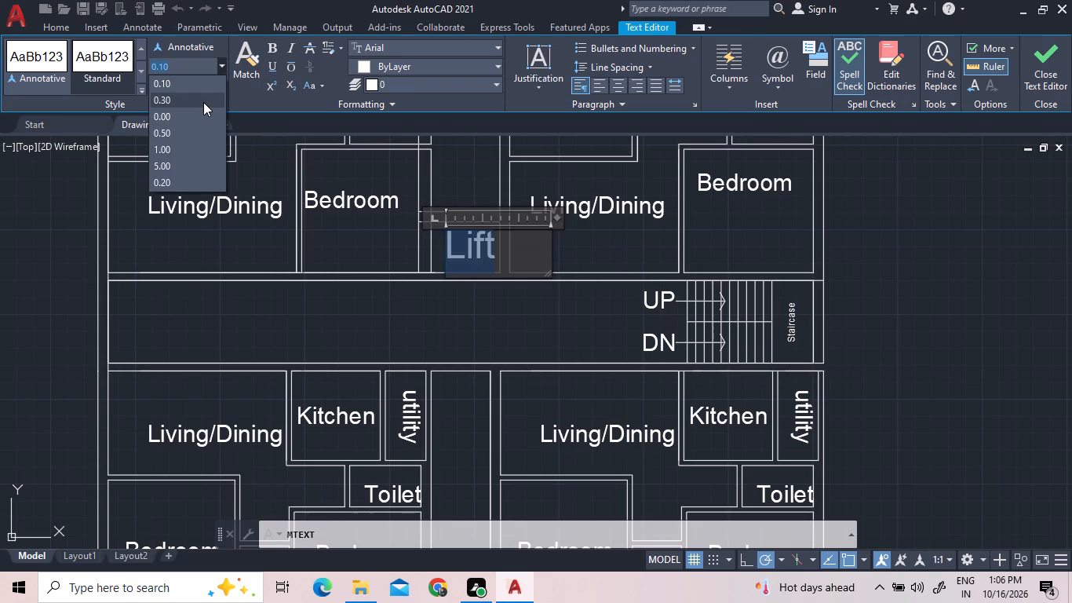
pyautogui.click(203, 88)
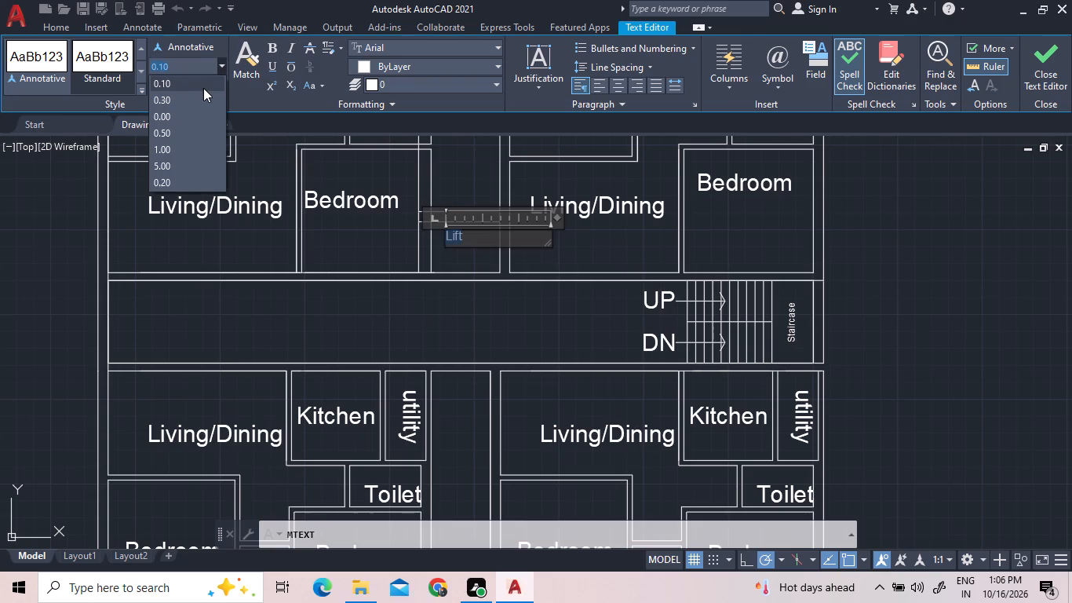
pyautogui.click(462, 185)
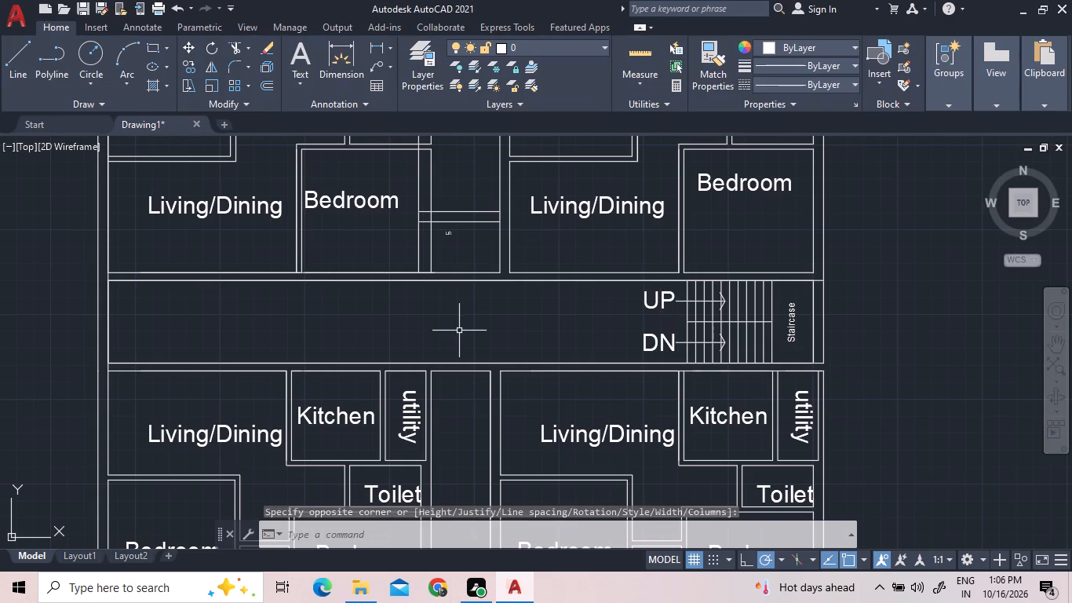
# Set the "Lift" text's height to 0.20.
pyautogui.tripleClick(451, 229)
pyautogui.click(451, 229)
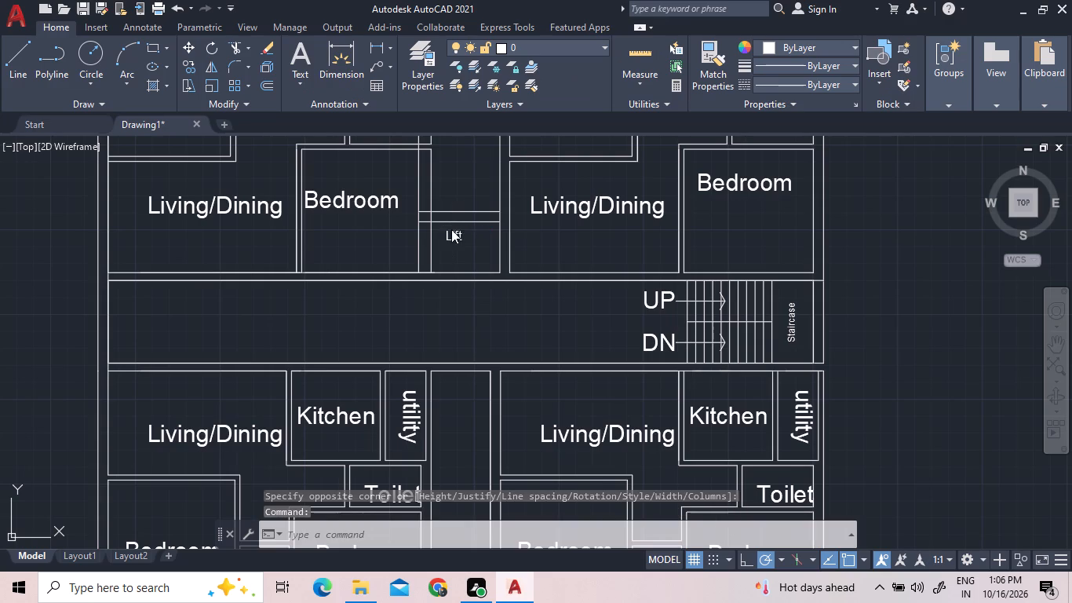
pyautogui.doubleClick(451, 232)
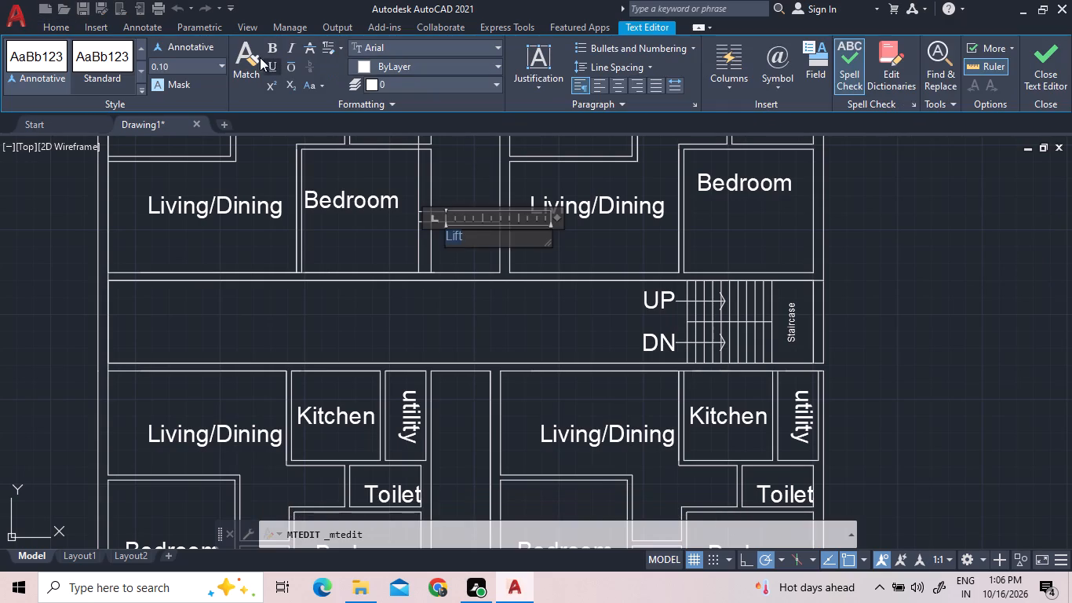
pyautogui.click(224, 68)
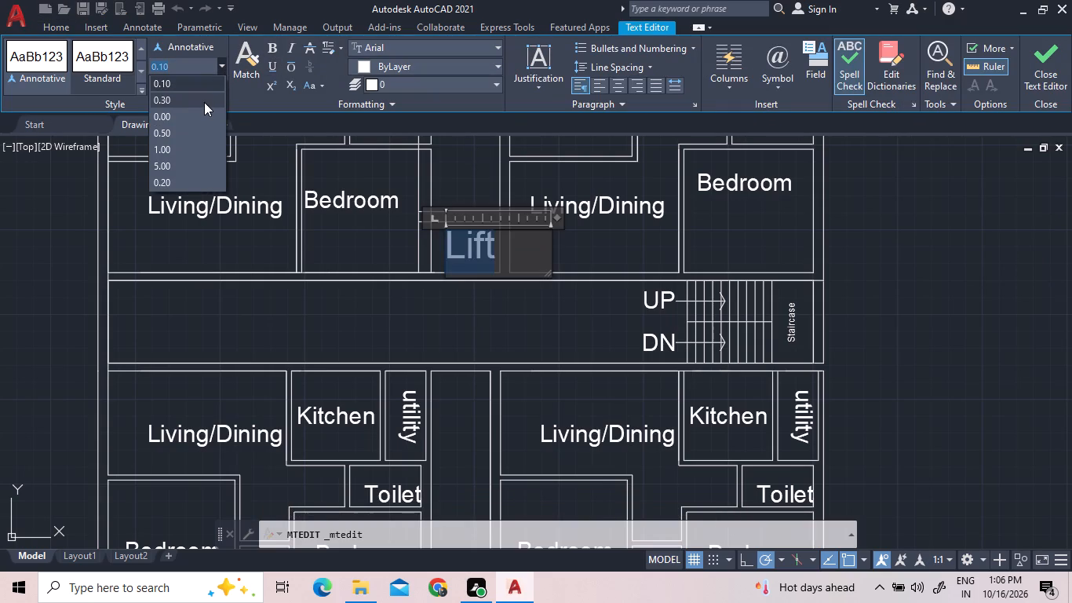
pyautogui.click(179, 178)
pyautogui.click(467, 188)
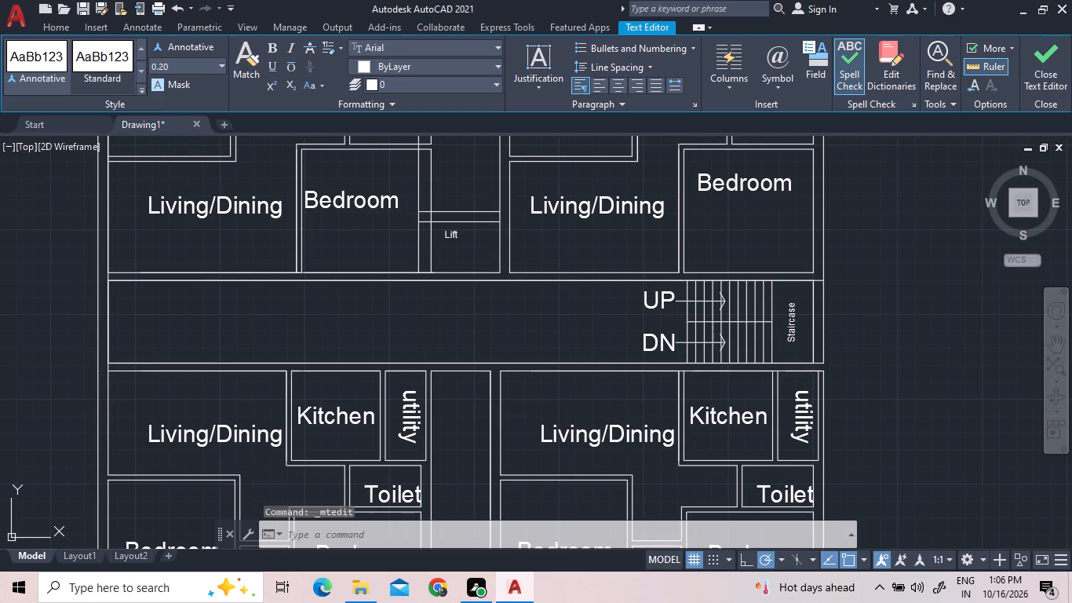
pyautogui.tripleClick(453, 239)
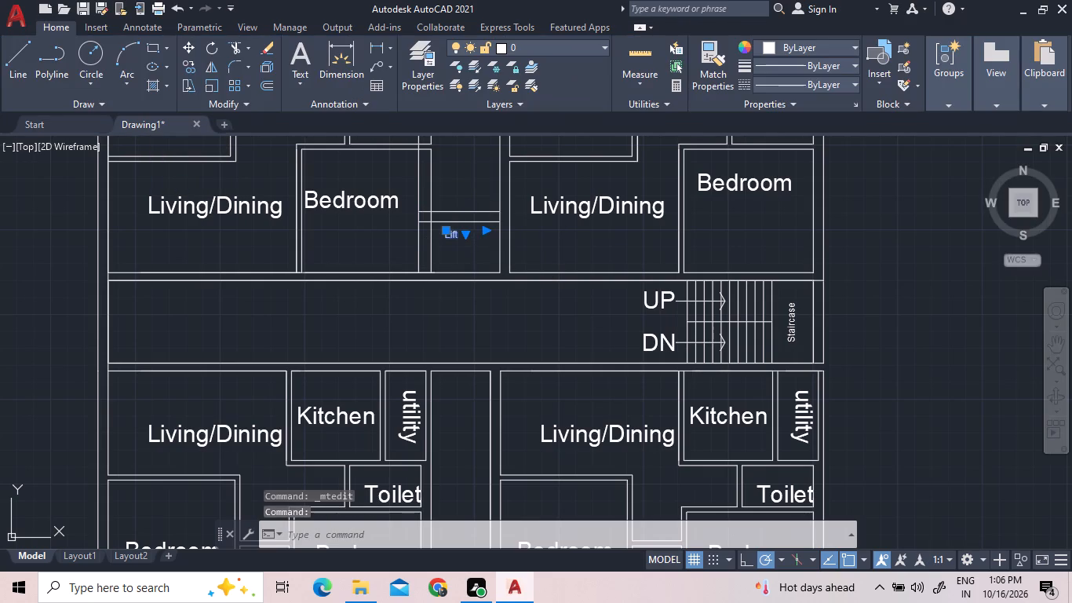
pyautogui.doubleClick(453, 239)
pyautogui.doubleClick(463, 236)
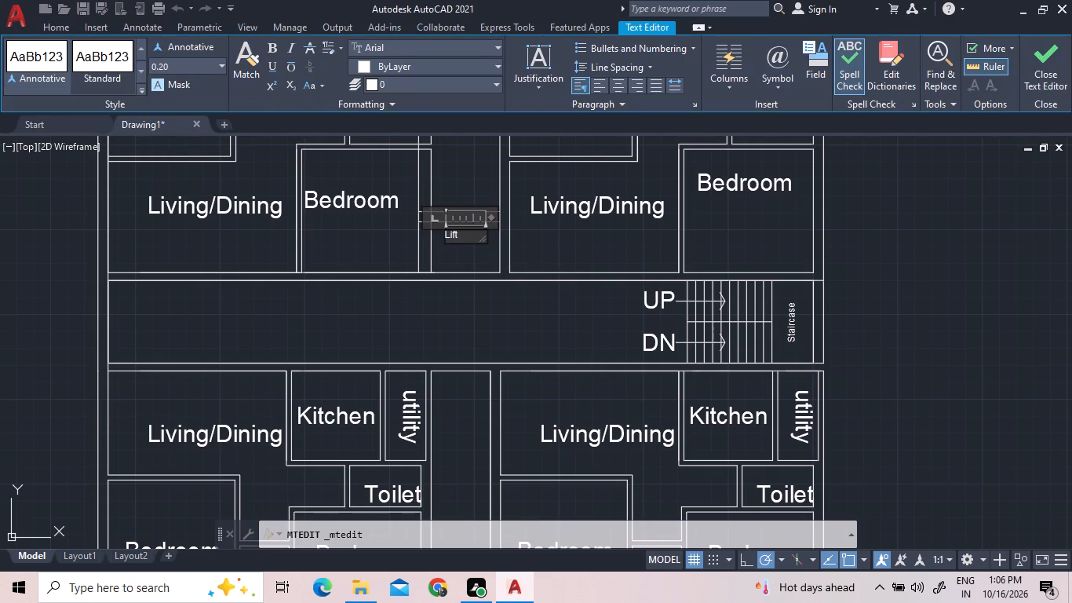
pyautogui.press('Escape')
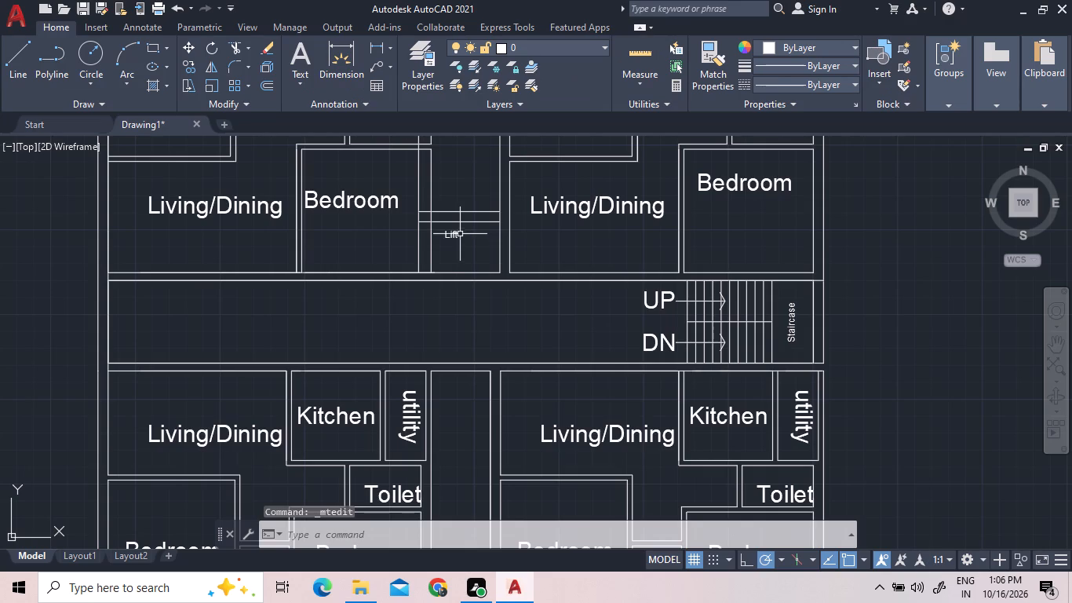
# Set the "Lift" text's height to 0.30 in its properties.
pyautogui.click(458, 232)
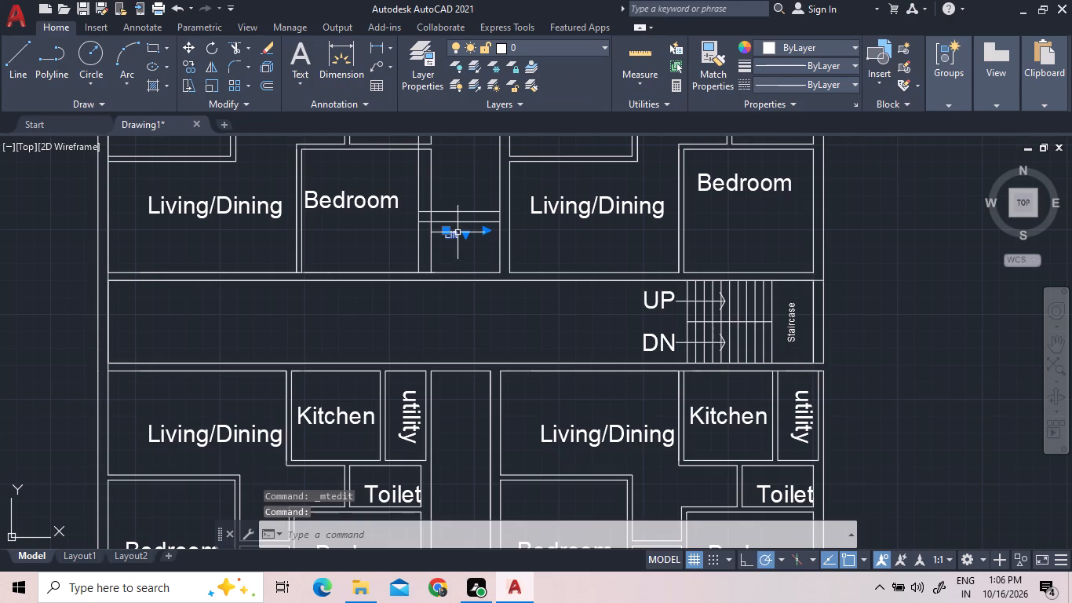
pyautogui.hotkey('ctrl', '1')
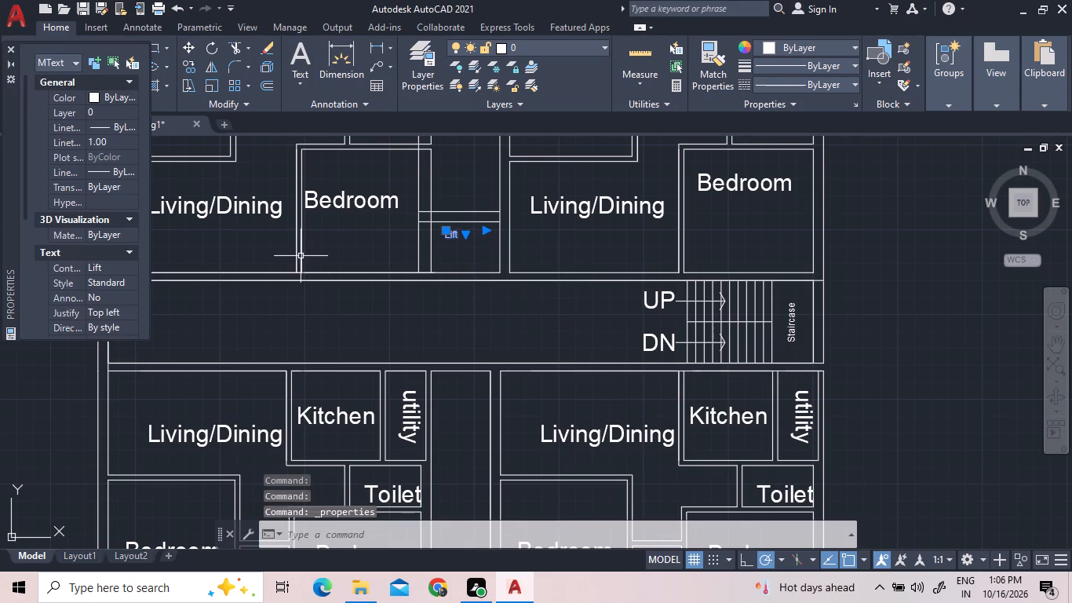
pyautogui.scroll(-2, 86, 235)
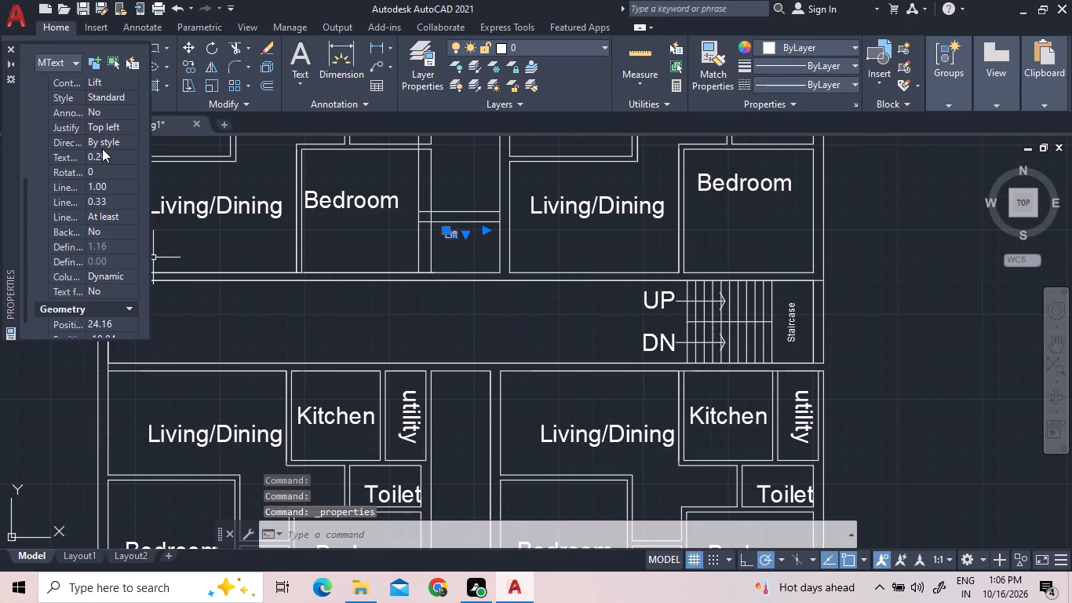
pyautogui.click(101, 156)
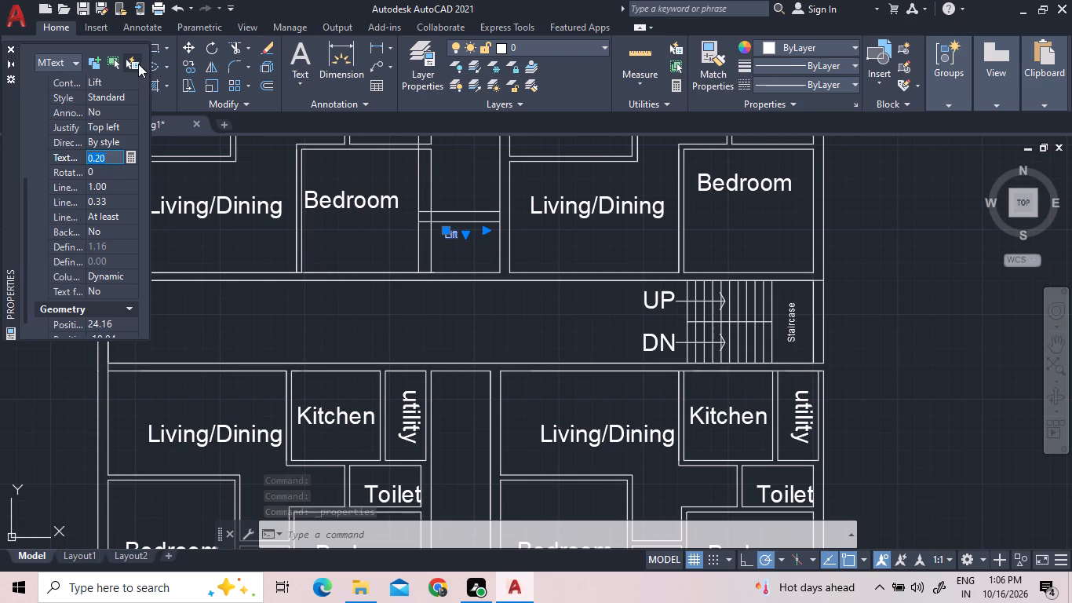
pyautogui.click(100, 161)
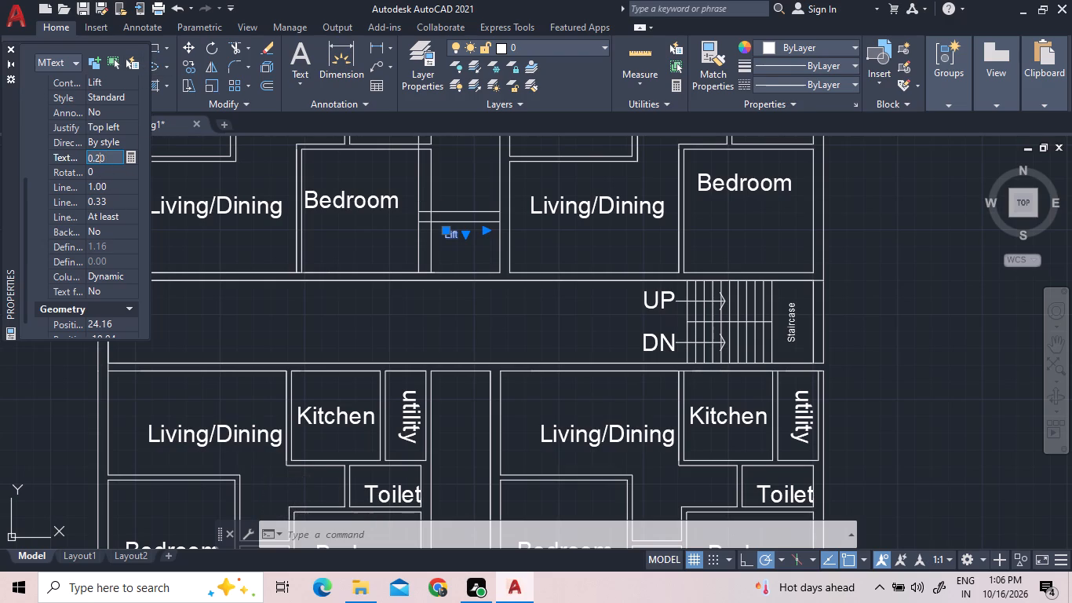
pyautogui.press('BackSpace')
pyautogui.write('30')
pyautogui.press('BackSpace')
pyautogui.press('Return')
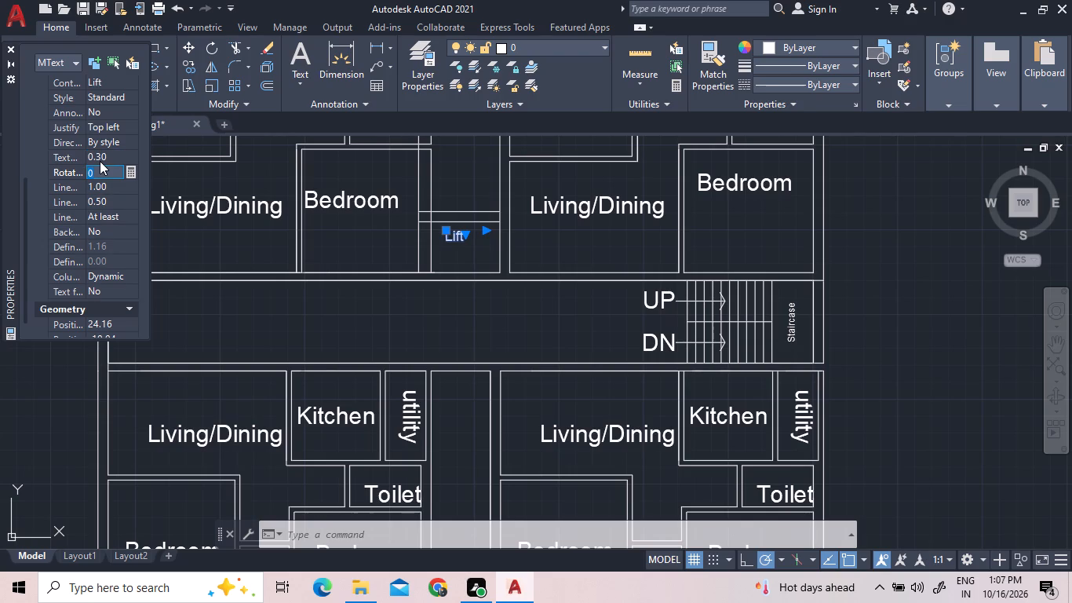
pyautogui.press('Up')
pyautogui.press('Up')
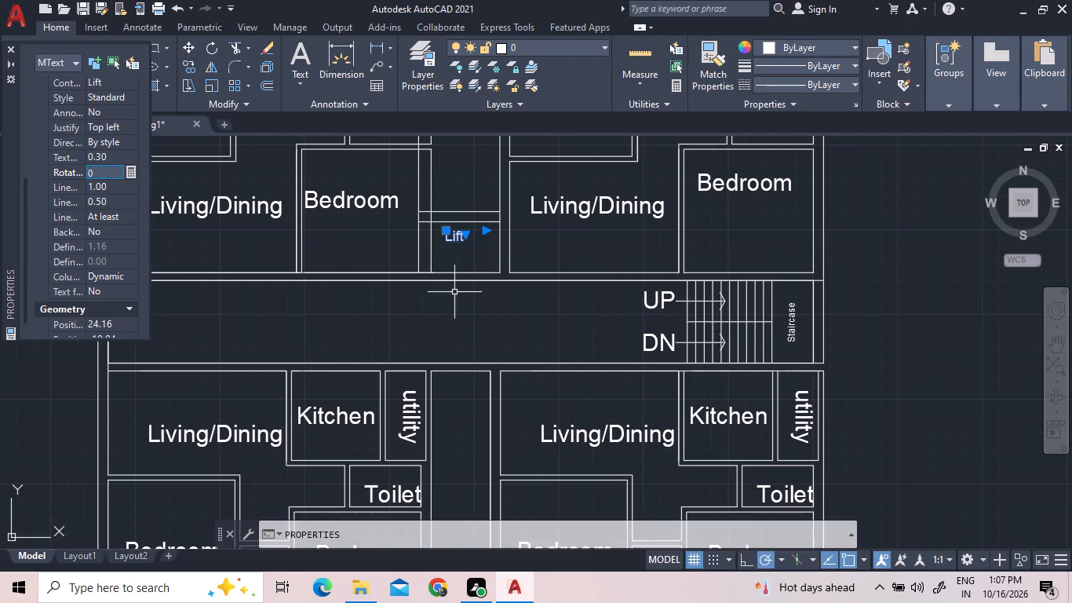
pyautogui.click(9, 50)
# Move the "Lift" text slightly east so it sits midway between the lift room's side walls.
pyautogui.scroll(3, 465, 224)
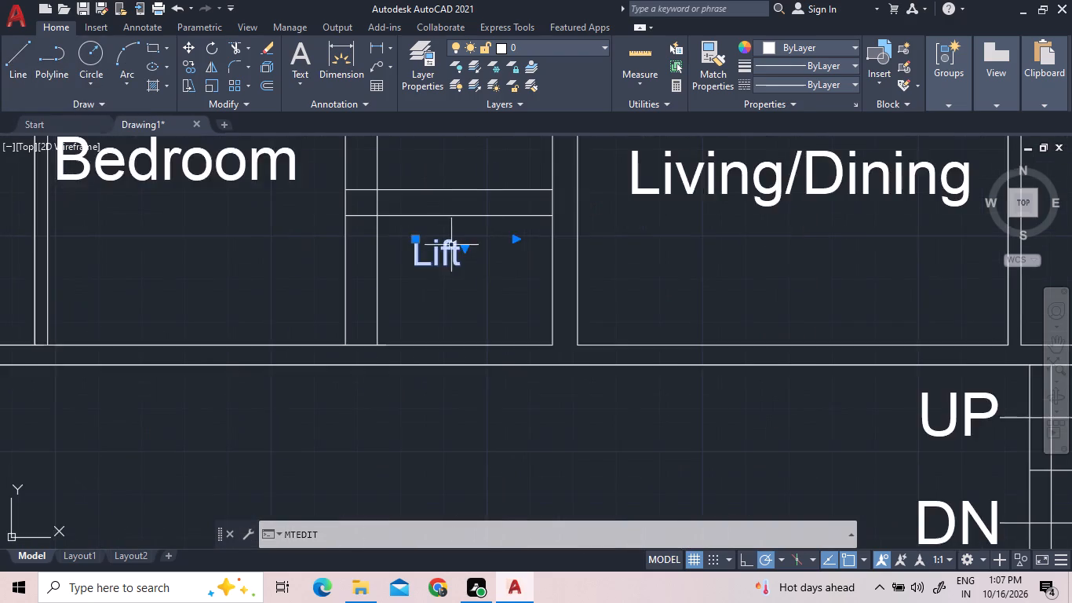
pyautogui.scroll(1, 451, 245)
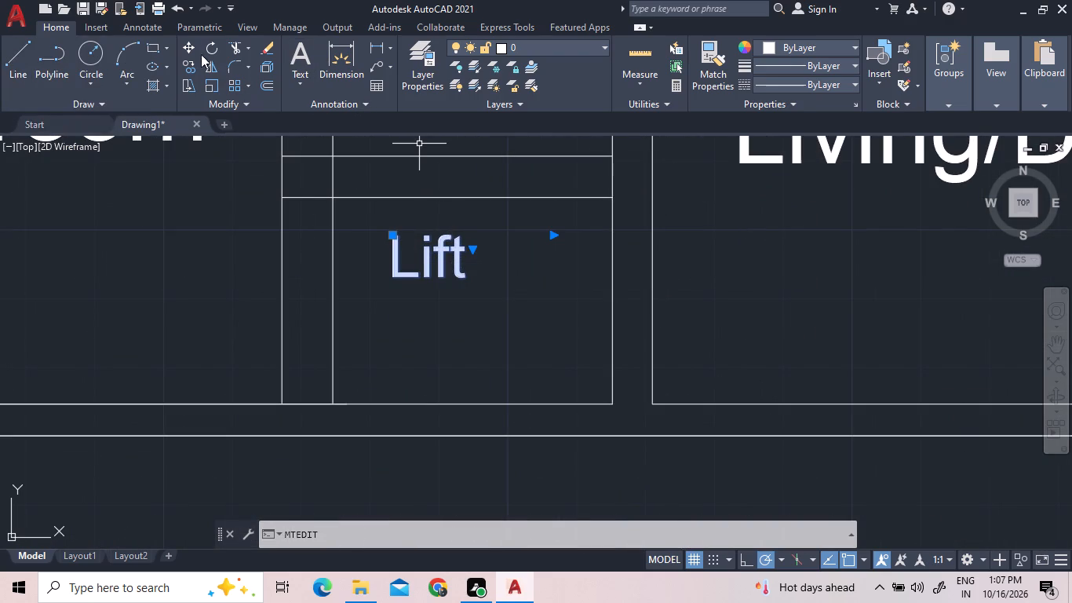
pyautogui.click(195, 49)
pyautogui.click(441, 264)
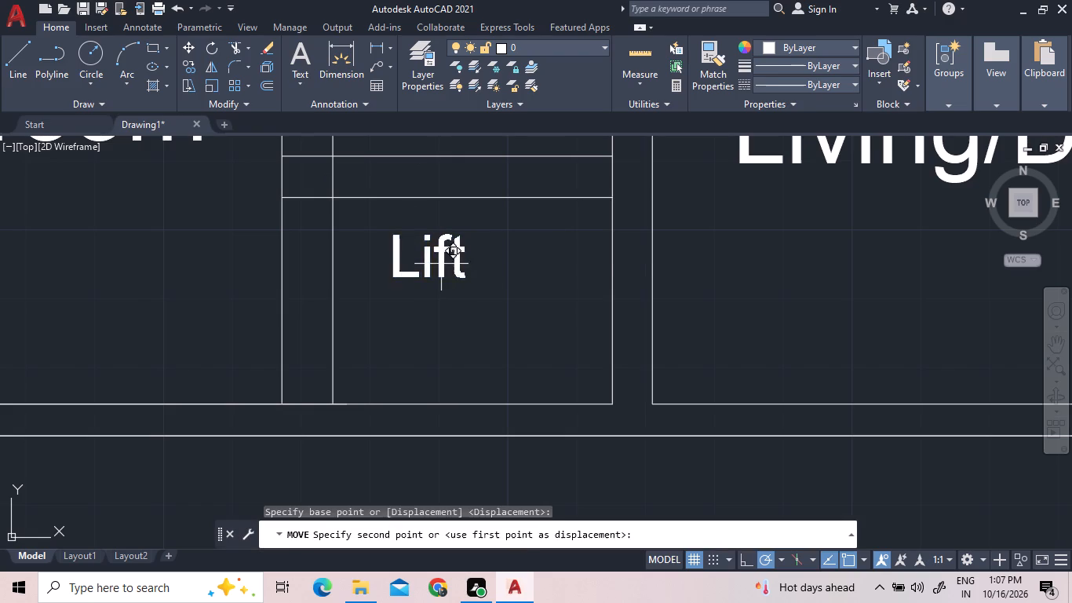
pyautogui.click(484, 261)
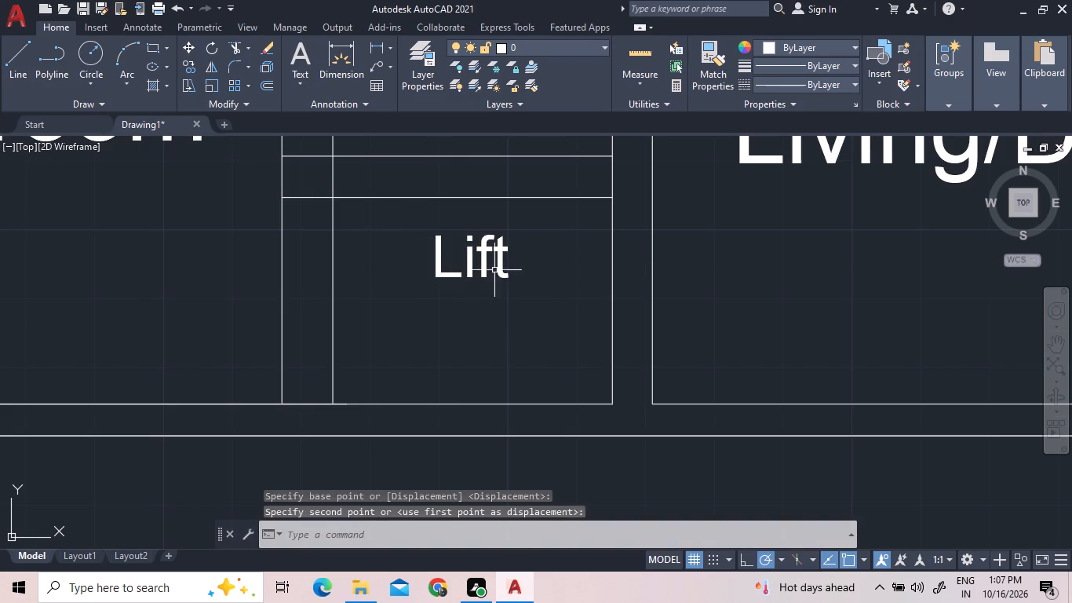
# Measure the lift room's dimensions.
pyautogui.click(634, 49)
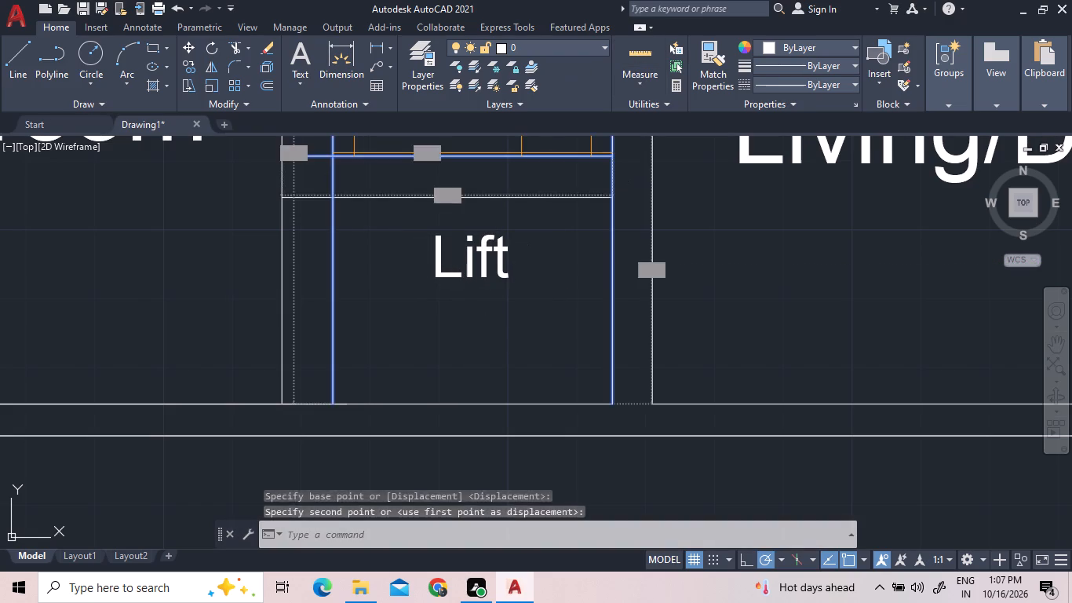
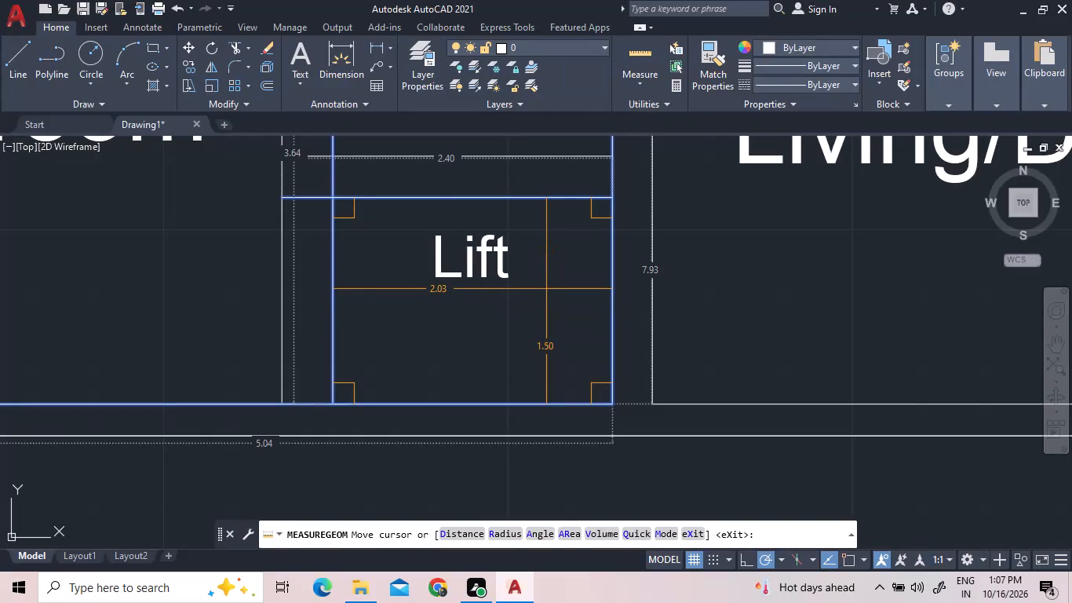
# Erase the spare copy of the staircase standing outside the floor plan, east of the northeast unit.
pyautogui.press('Escape')
pyautogui.press('Escape')
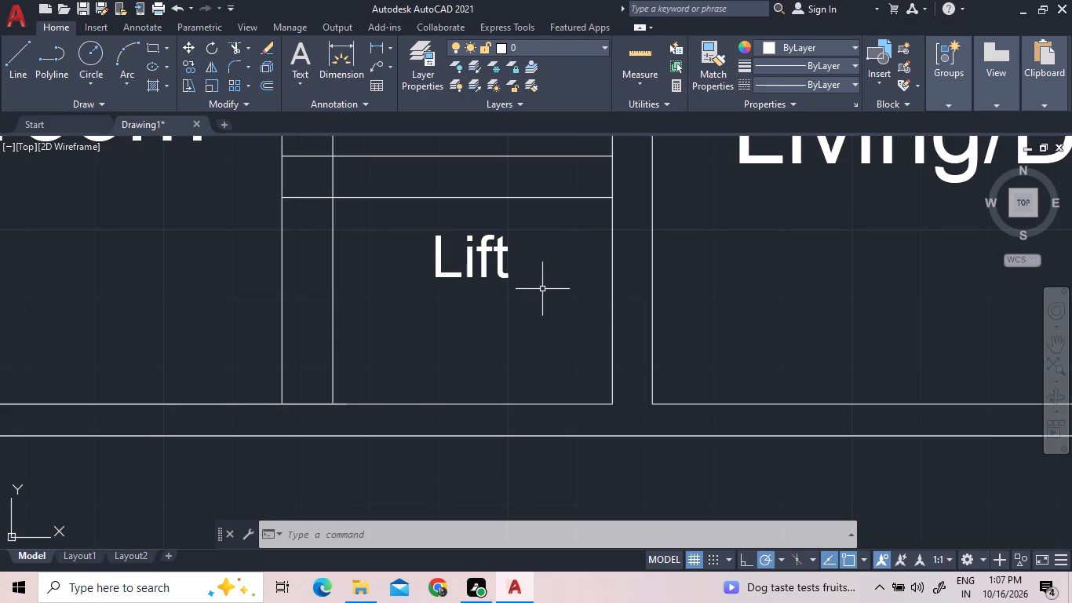
pyautogui.scroll(-3, 509, 465)
pyautogui.scroll(-2, 519, 385)
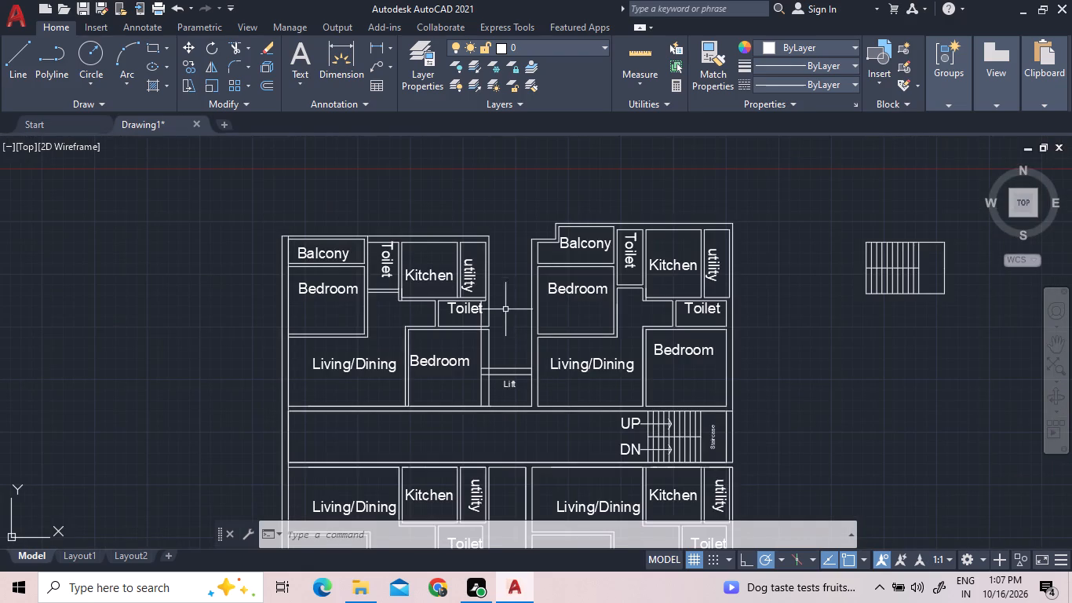
pyautogui.scroll(-1, 475, 294)
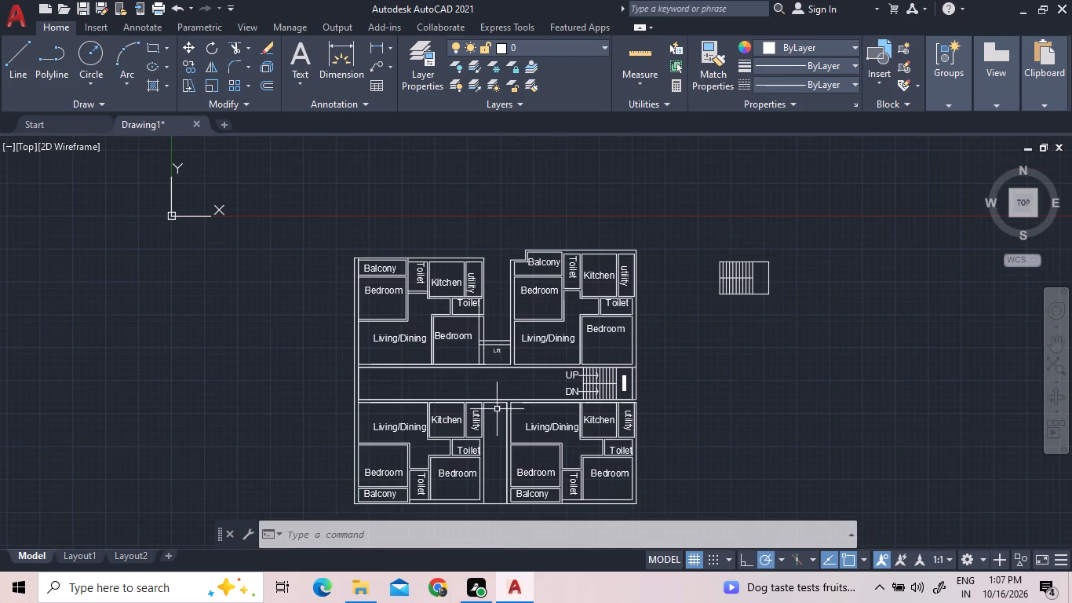
pyautogui.scroll(1, 496, 430)
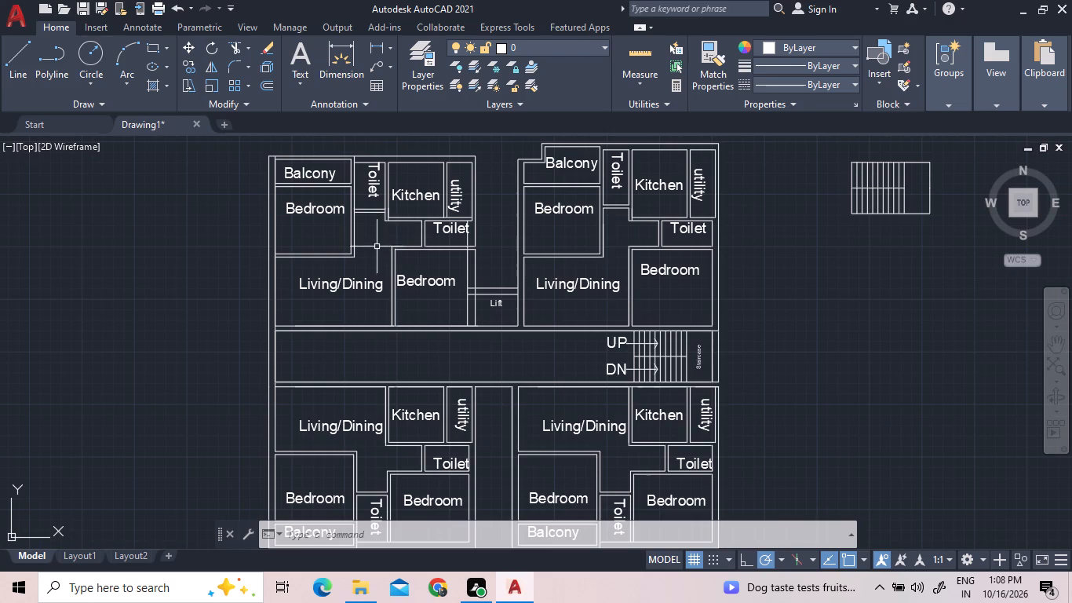
pyautogui.scroll(-20, 379, 239)
pyautogui.scroll(-17, 379, 239)
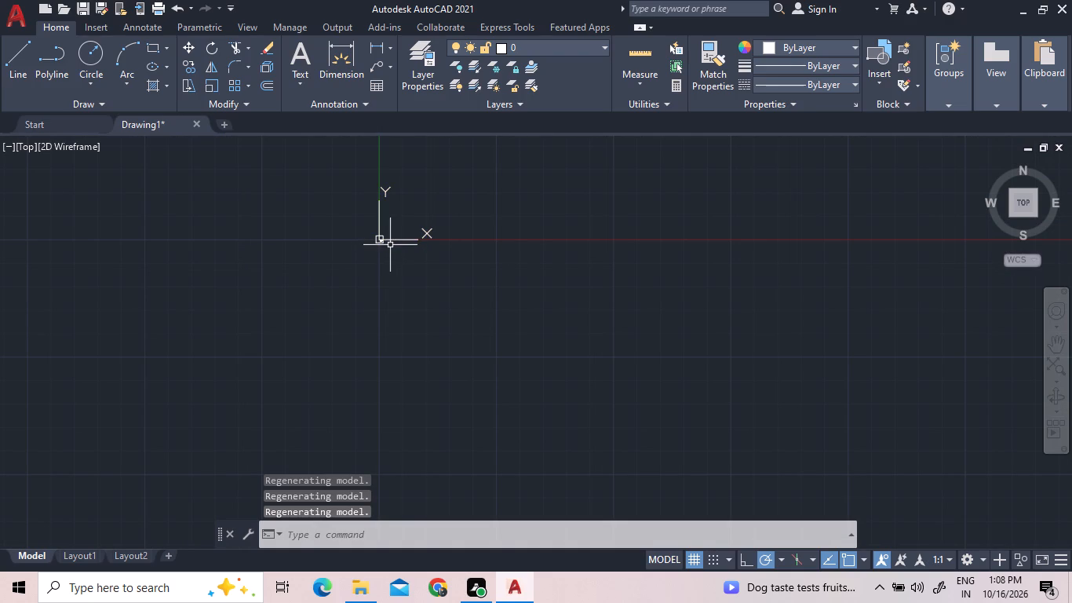
pyautogui.write('z a')
pyautogui.press('space')
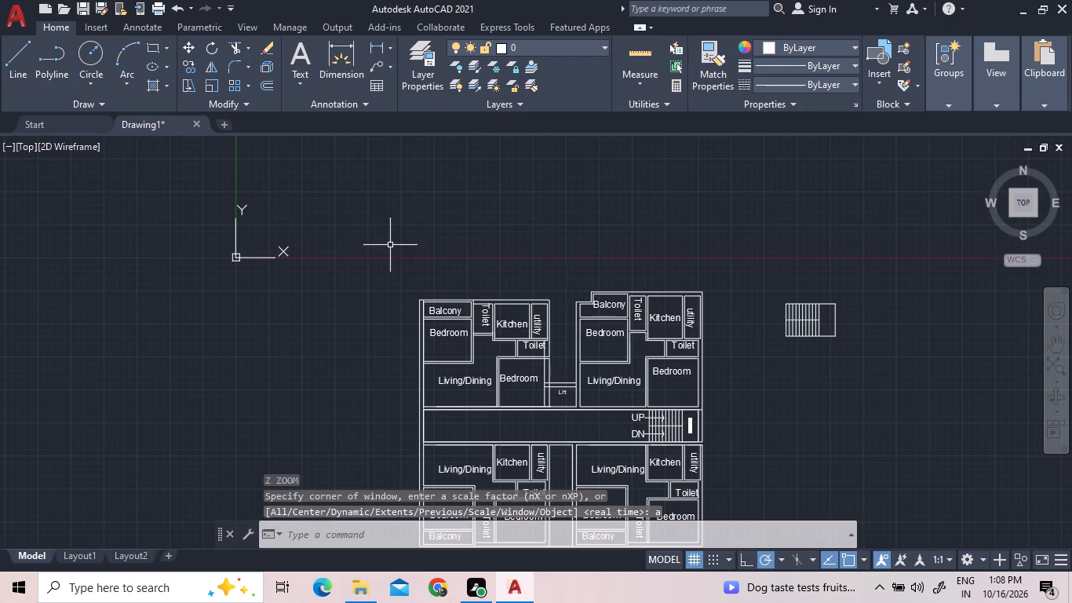
pyautogui.click(884, 349)
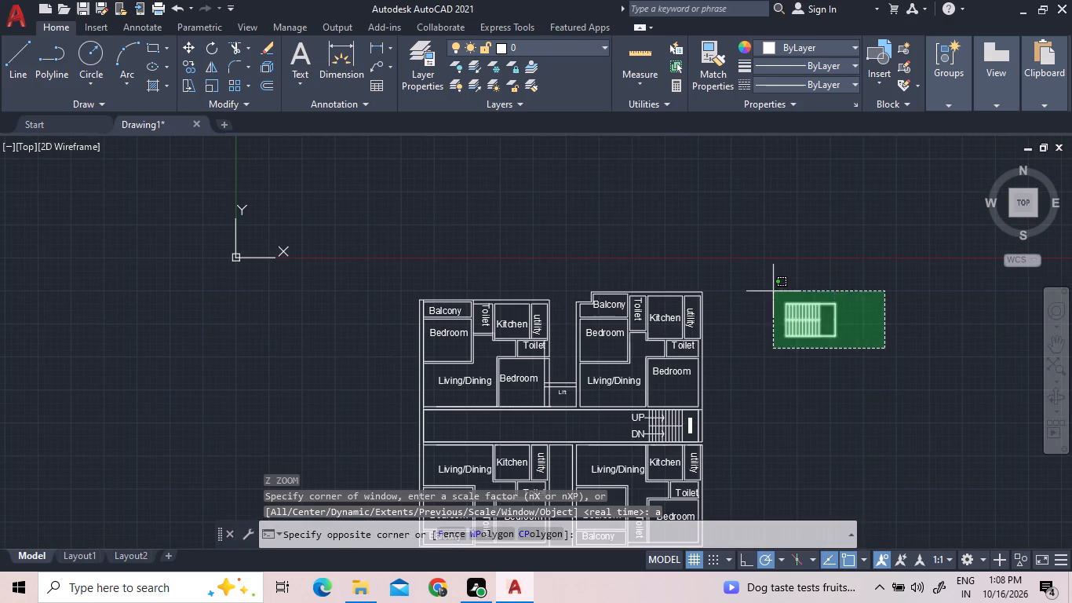
pyautogui.click(770, 276)
pyautogui.press('Delete')
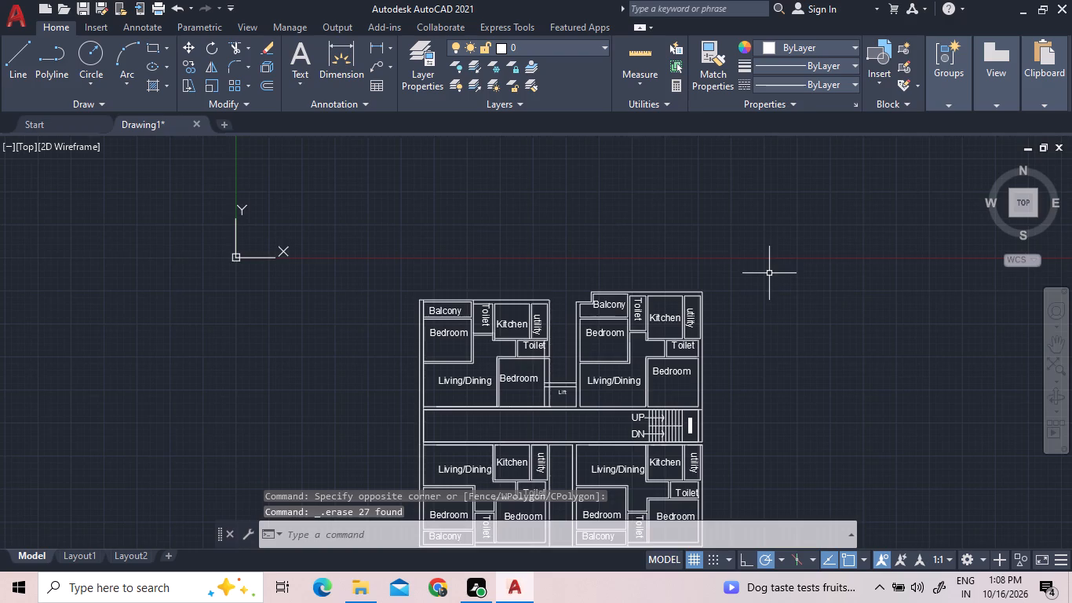
# Move the vertical "Toilet" label beside the kitchen in the northwest unit about 0.27 straight south, clear of the room's north wall.
pyautogui.scroll(-2, 767, 281)
pyautogui.scroll(3, 760, 360)
pyautogui.scroll(-1, 743, 365)
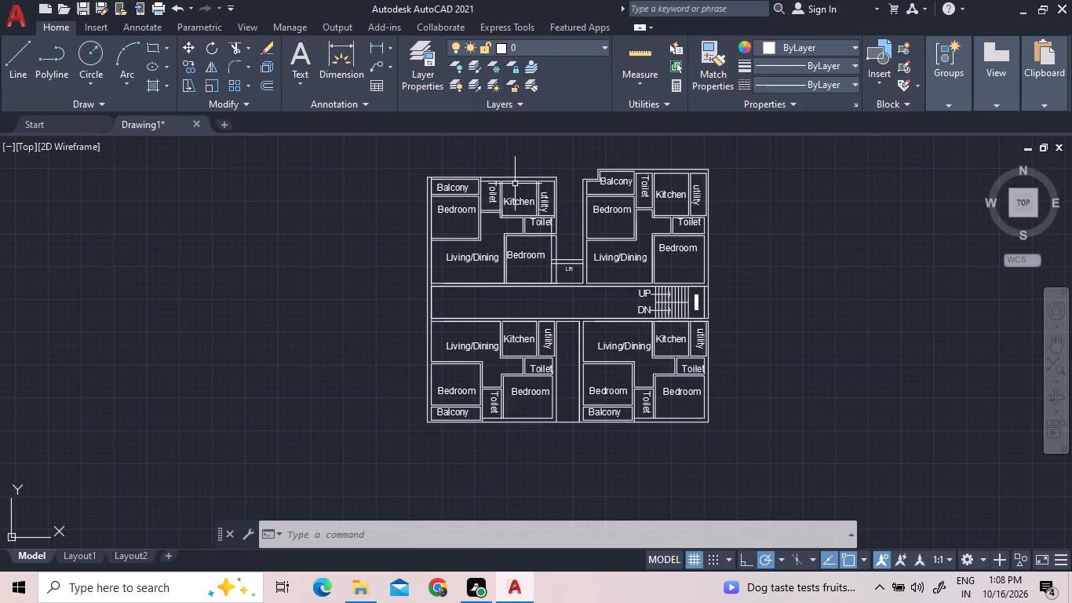
pyautogui.scroll(1, 515, 184)
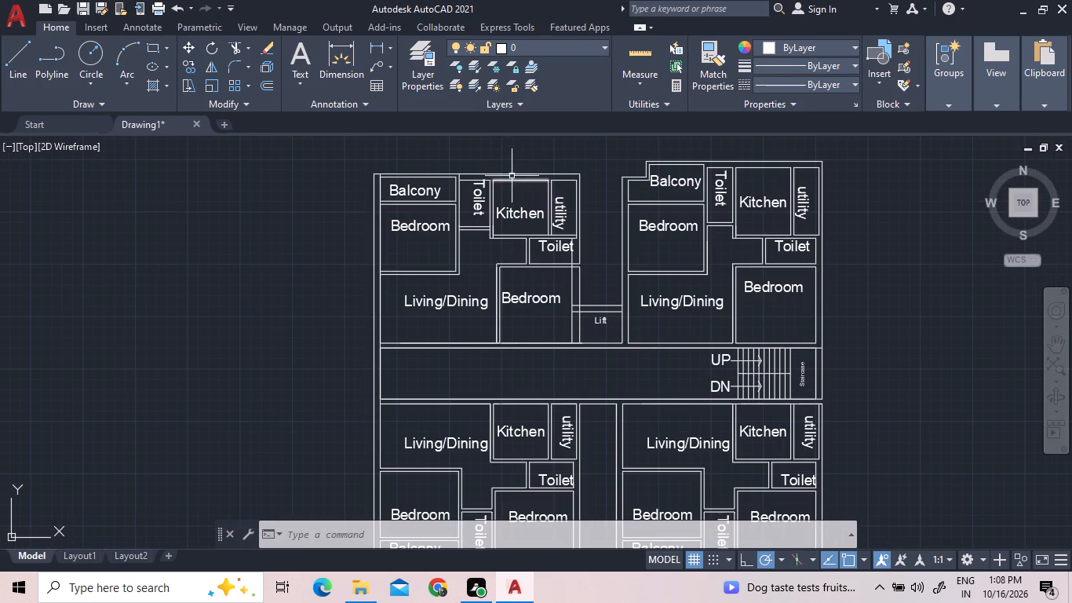
pyautogui.scroll(1, 478, 158)
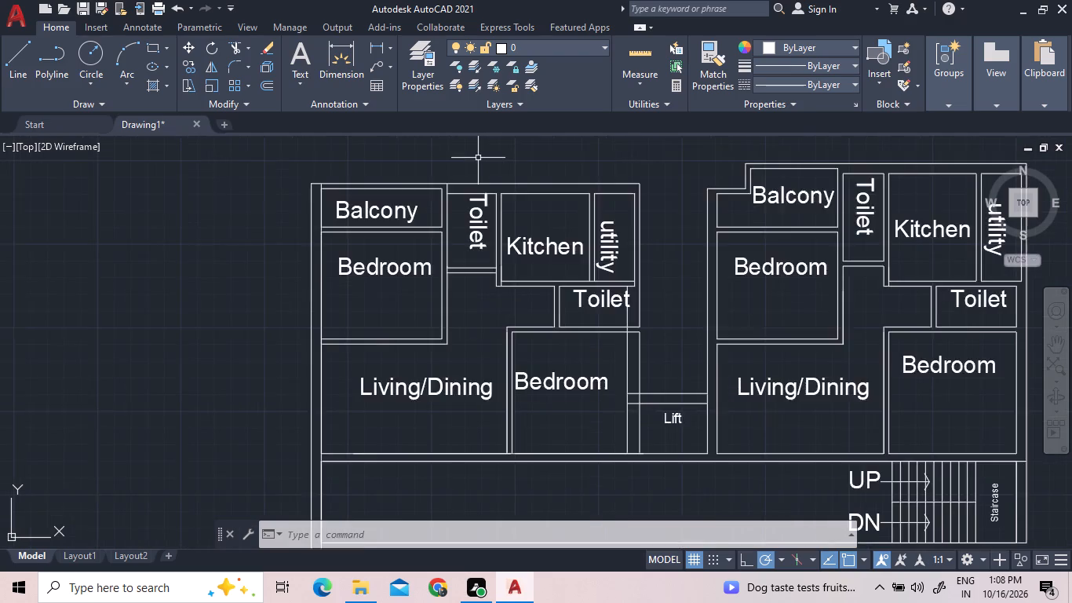
pyautogui.scroll(1, 478, 158)
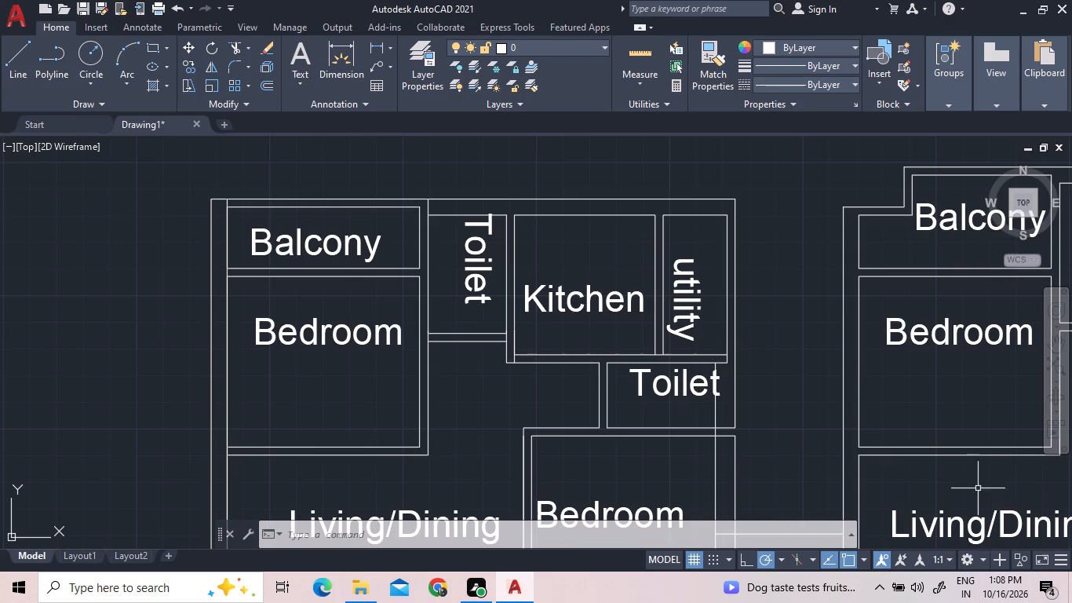
pyautogui.scroll(2, 569, 220)
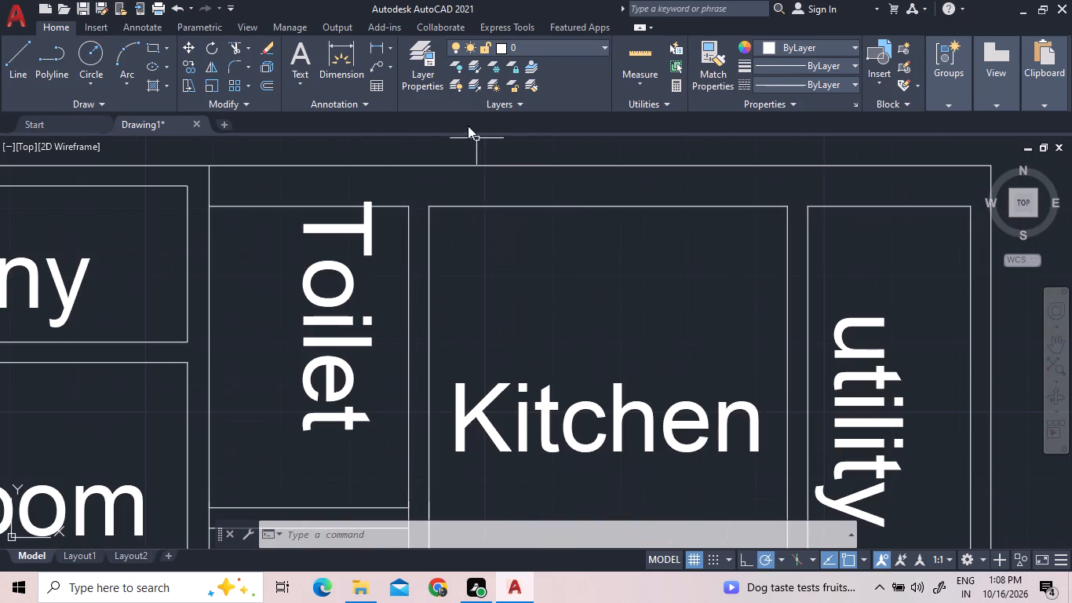
pyautogui.click(361, 222)
pyautogui.rightClick(361, 221)
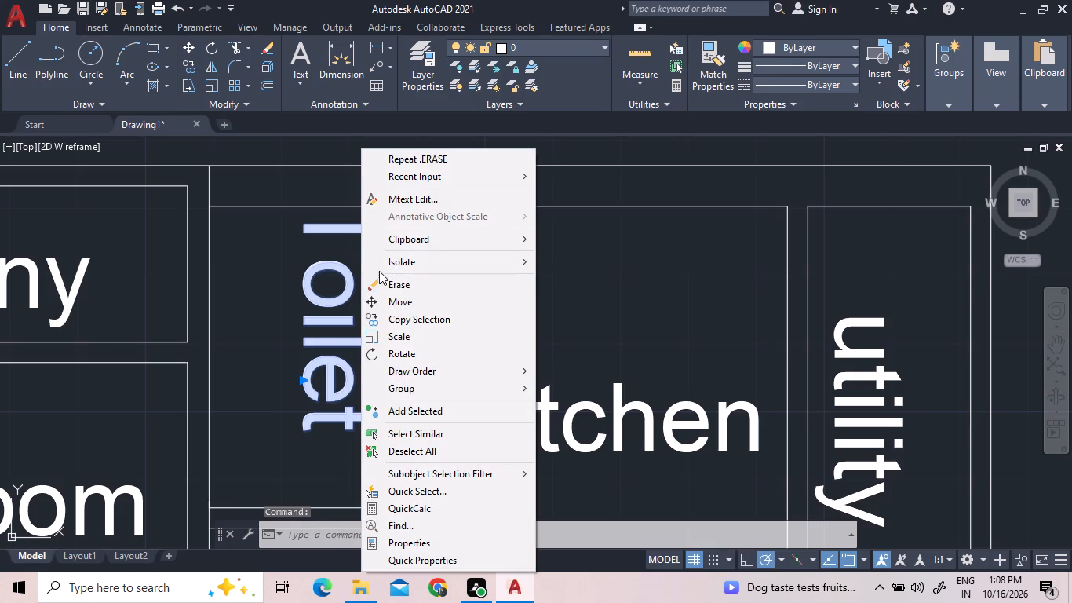
pyautogui.doubleClick(390, 297)
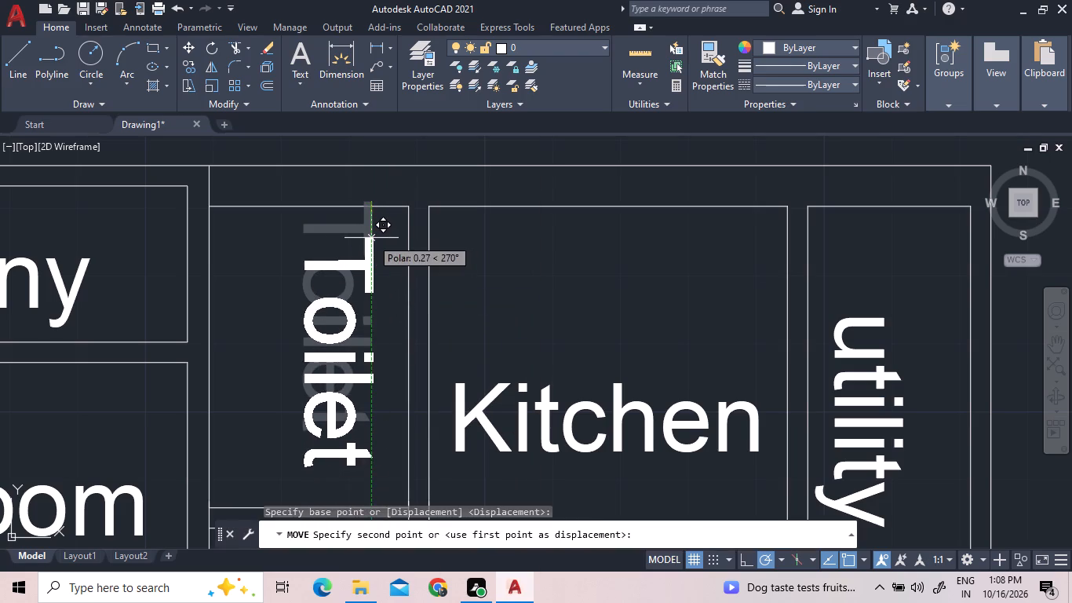
pyautogui.doubleClick(371, 238)
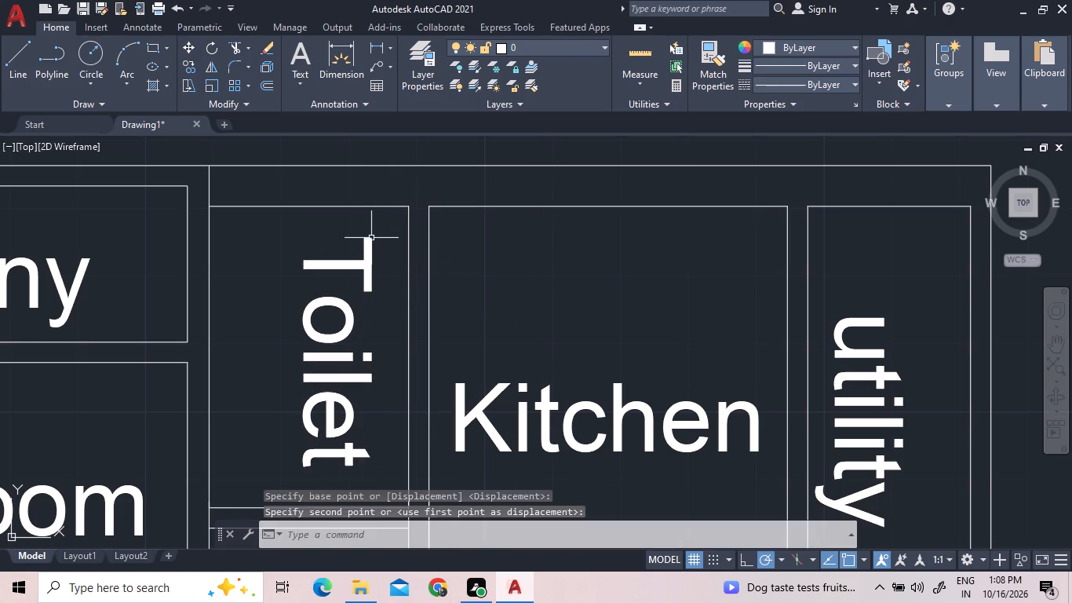
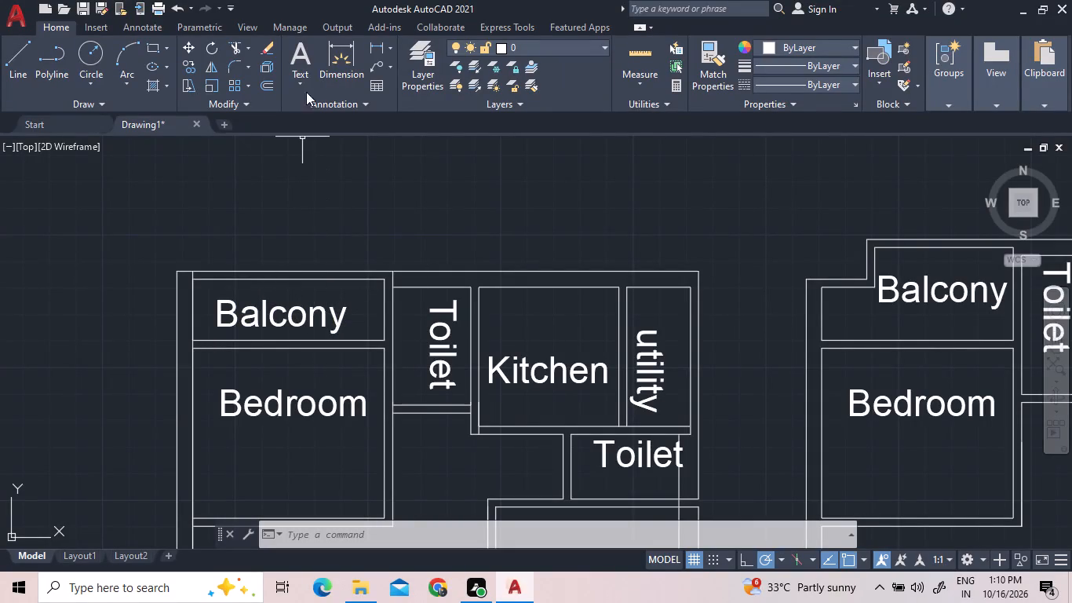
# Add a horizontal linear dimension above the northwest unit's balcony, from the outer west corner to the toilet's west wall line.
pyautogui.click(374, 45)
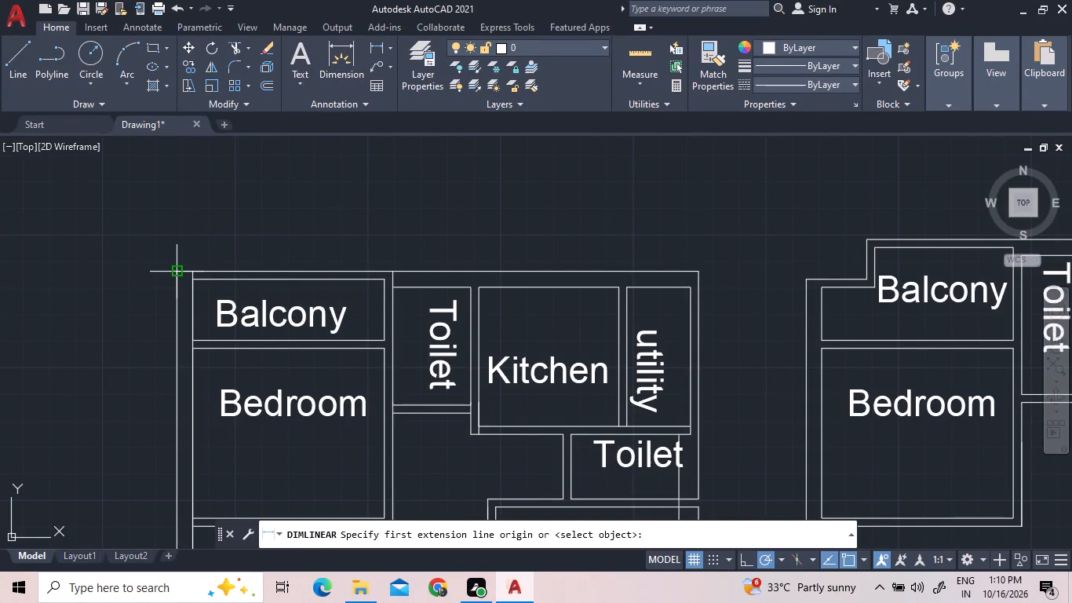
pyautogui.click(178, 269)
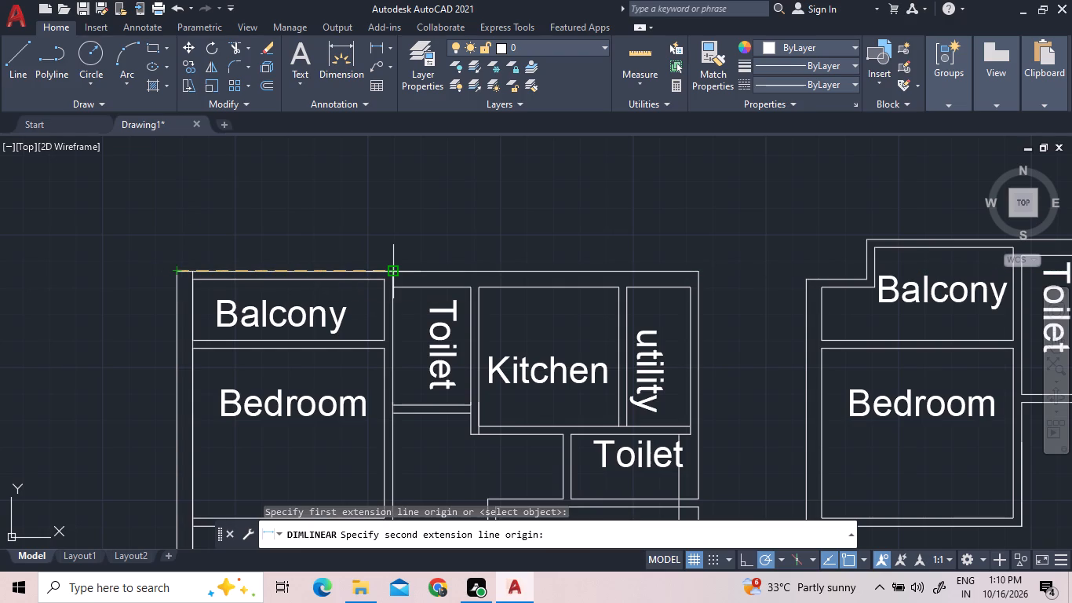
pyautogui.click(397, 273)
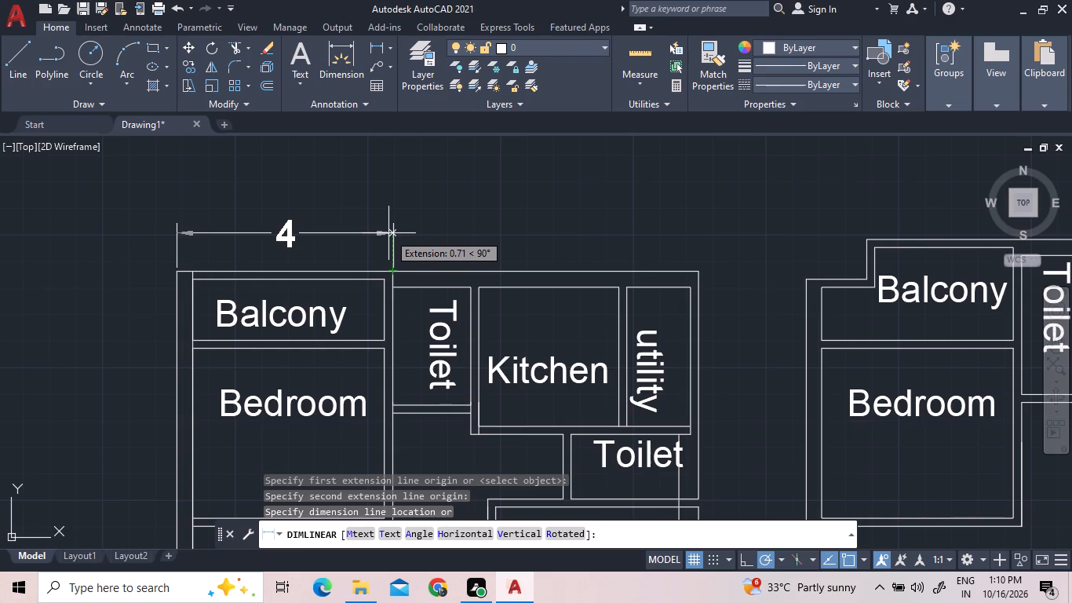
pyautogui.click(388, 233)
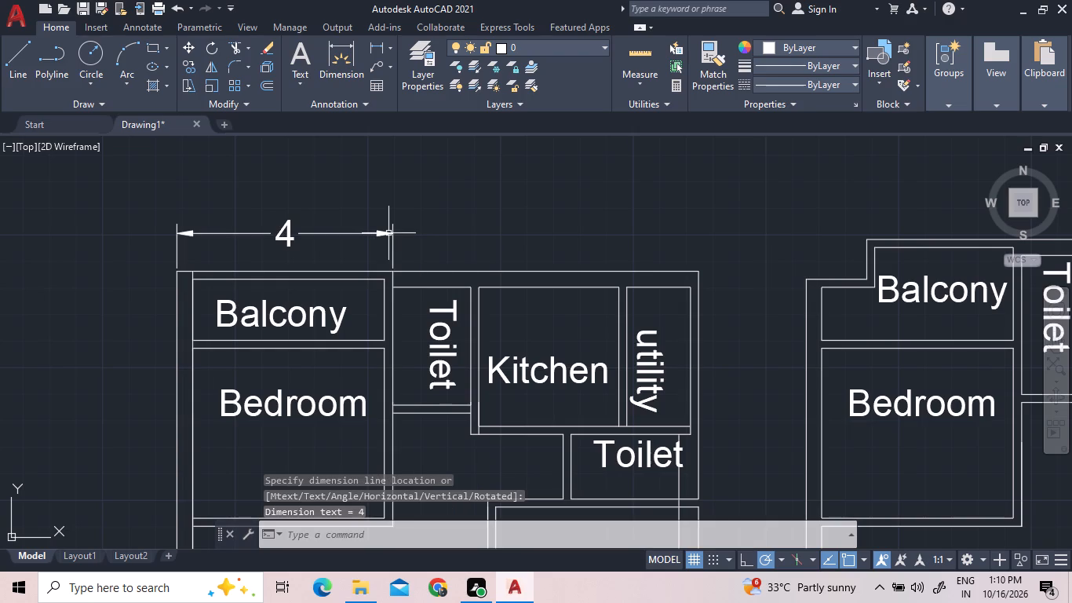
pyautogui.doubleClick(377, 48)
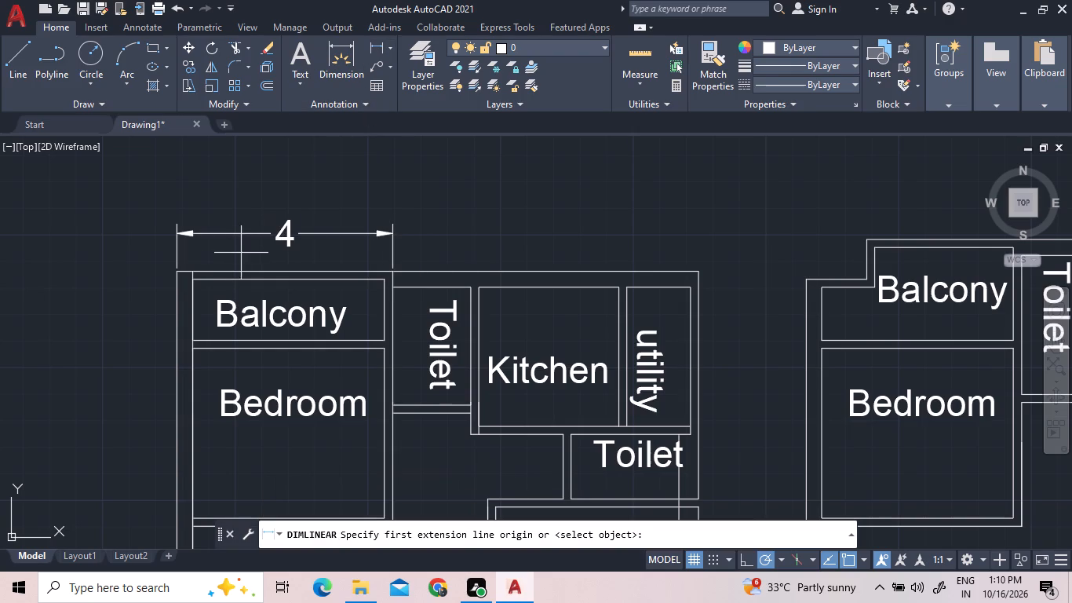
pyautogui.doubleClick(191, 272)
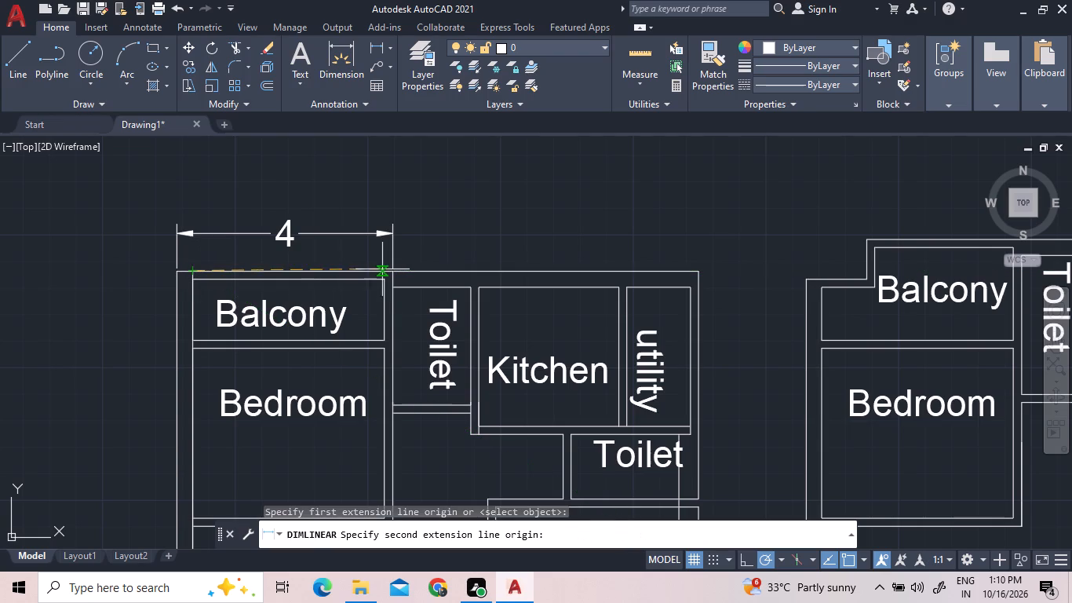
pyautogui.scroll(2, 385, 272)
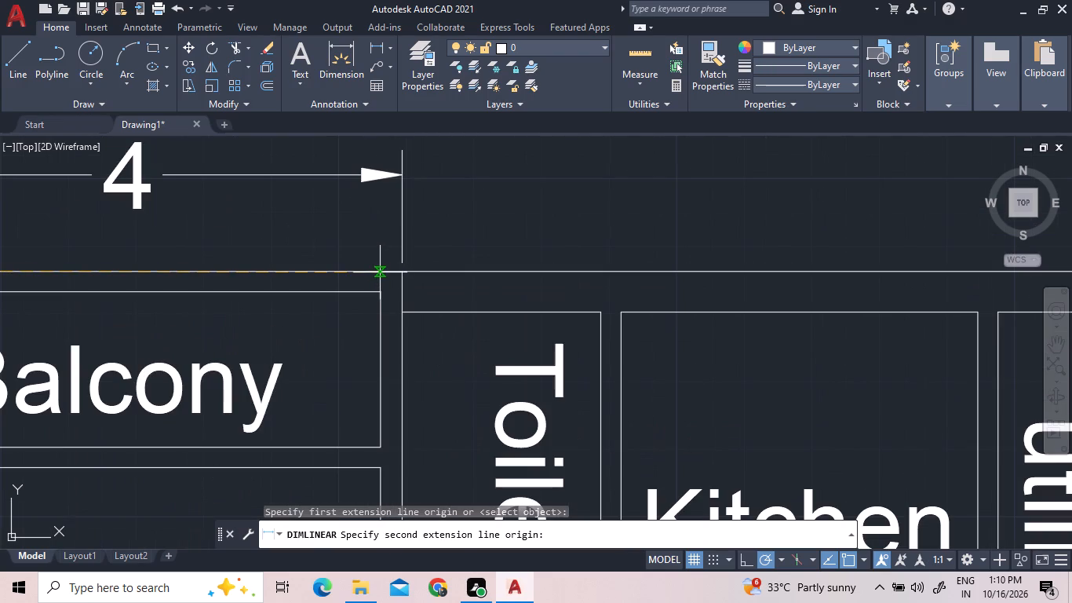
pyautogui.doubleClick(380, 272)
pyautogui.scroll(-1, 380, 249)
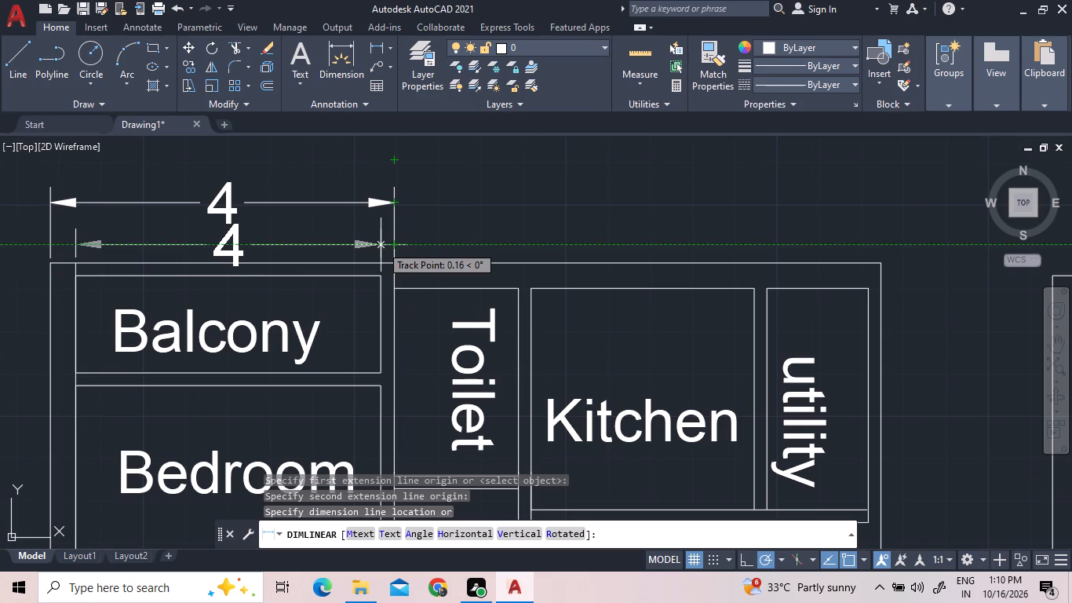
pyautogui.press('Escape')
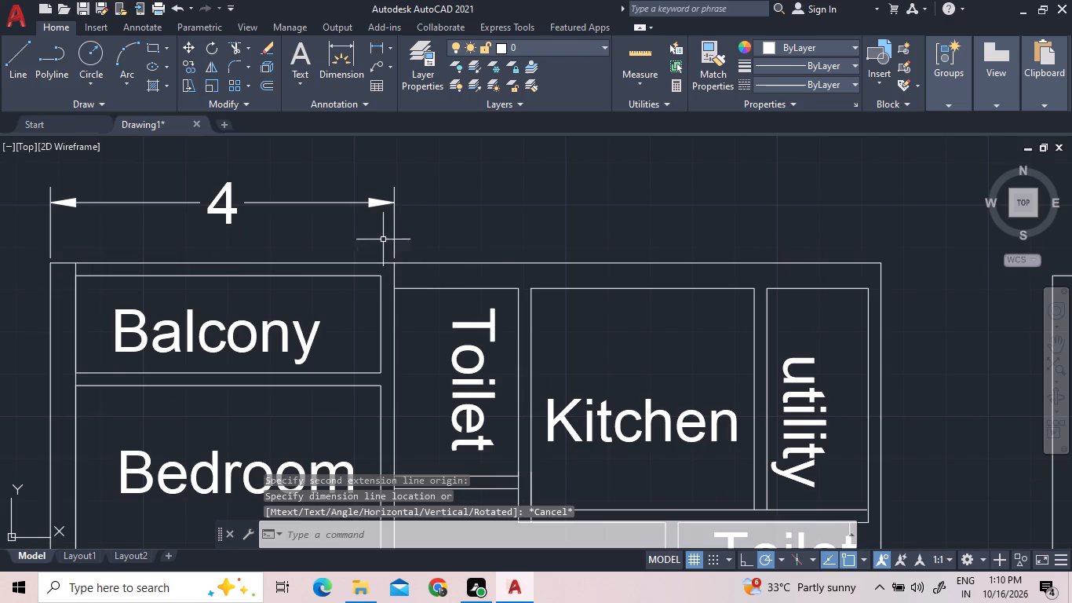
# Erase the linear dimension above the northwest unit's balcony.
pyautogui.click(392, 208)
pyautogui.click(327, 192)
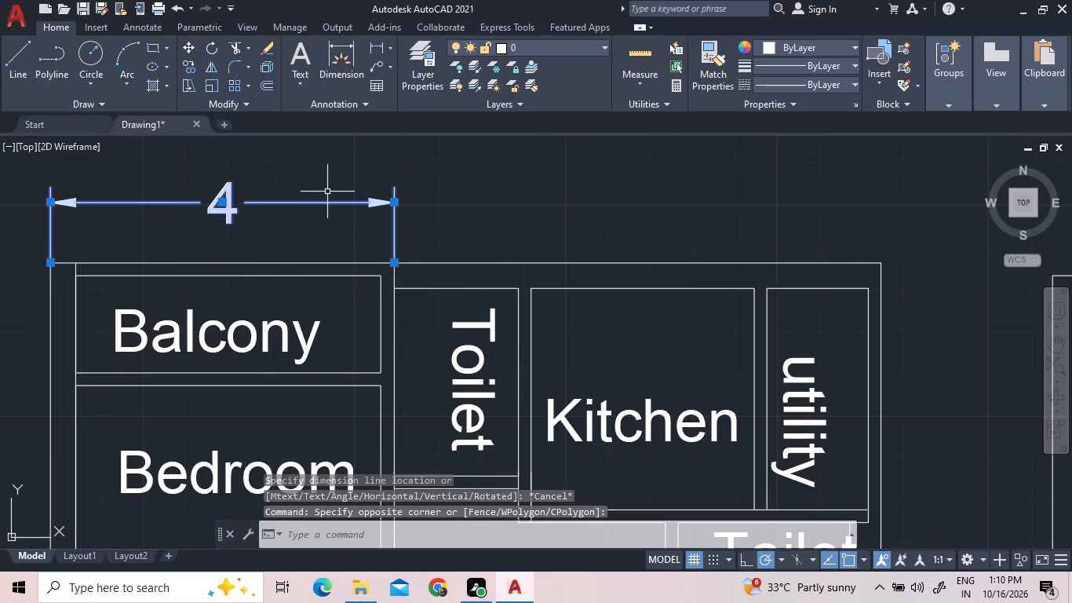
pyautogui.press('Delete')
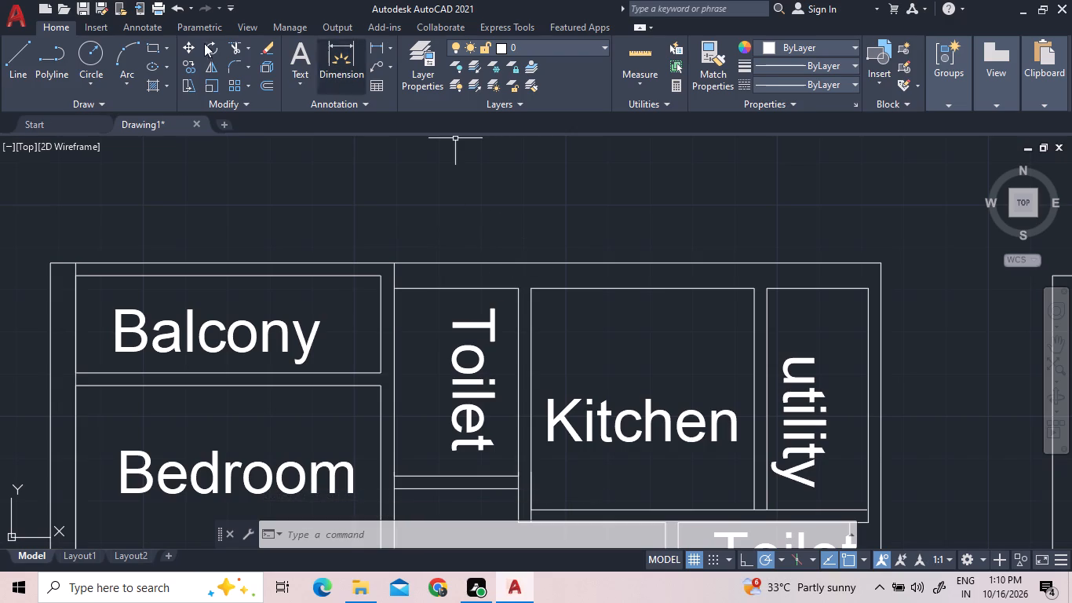
# Draw a window in the north wall above the northwest unit's vertical "Toilet" label: two lines across the wall joined by a line between their midpoints.
pyautogui.click(16, 60)
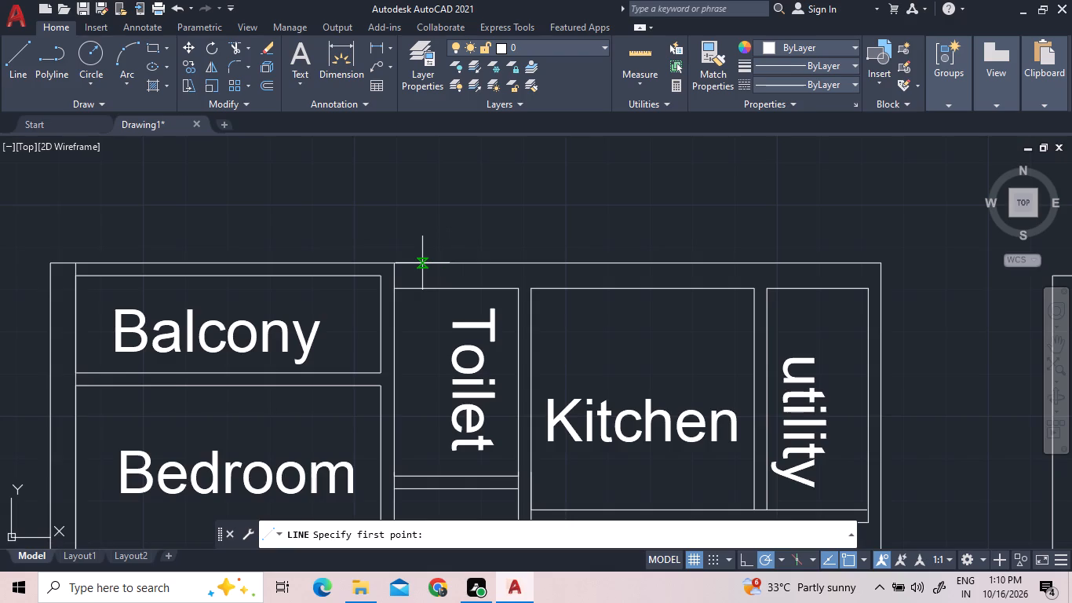
pyautogui.scroll(2, 422, 263)
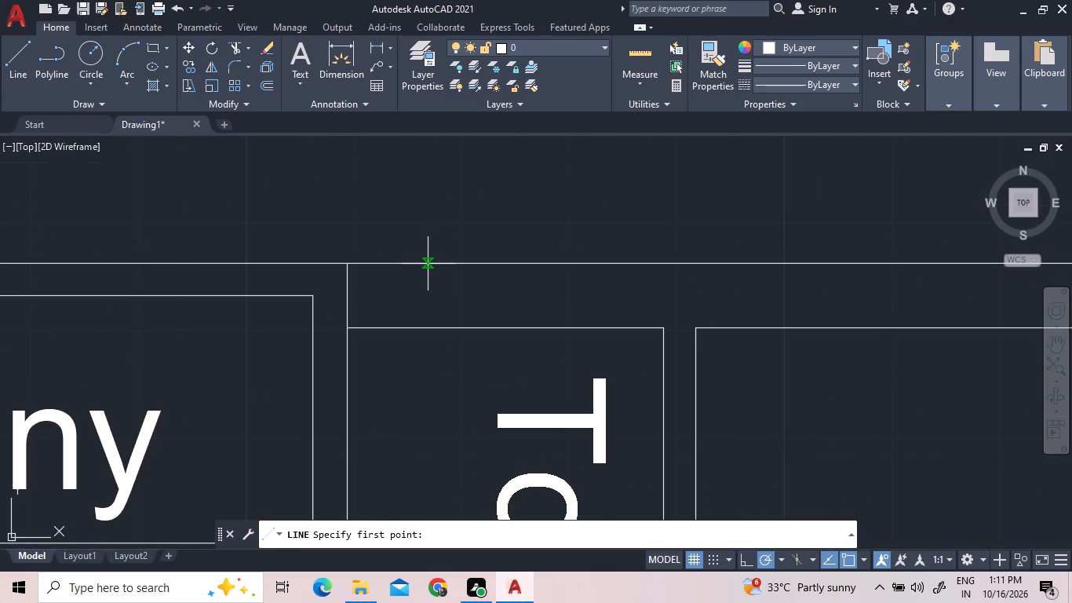
pyautogui.click(428, 264)
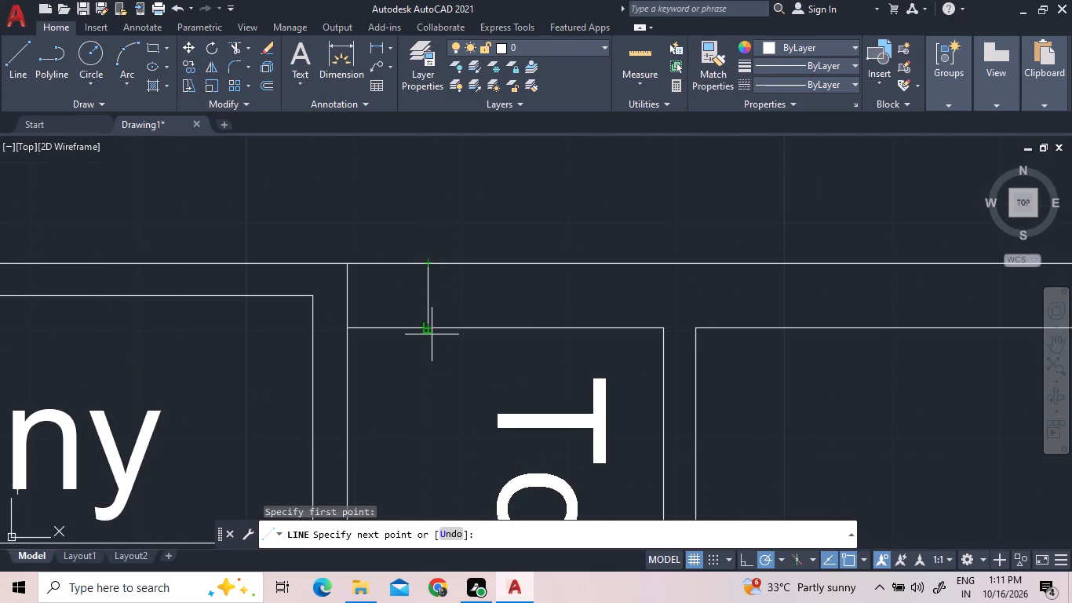
pyautogui.click(426, 333)
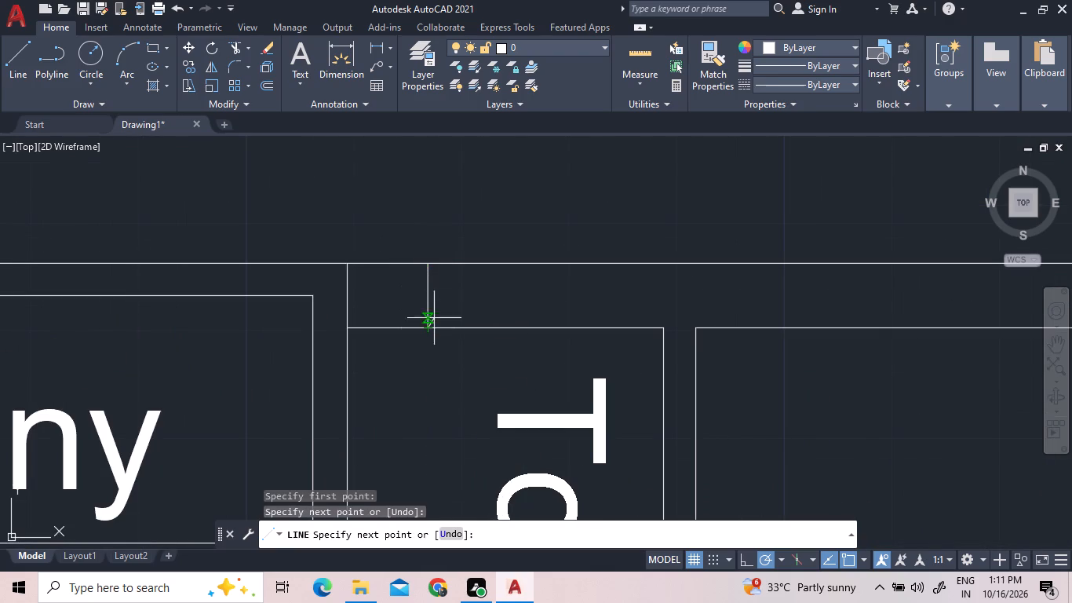
pyautogui.click(22, 71)
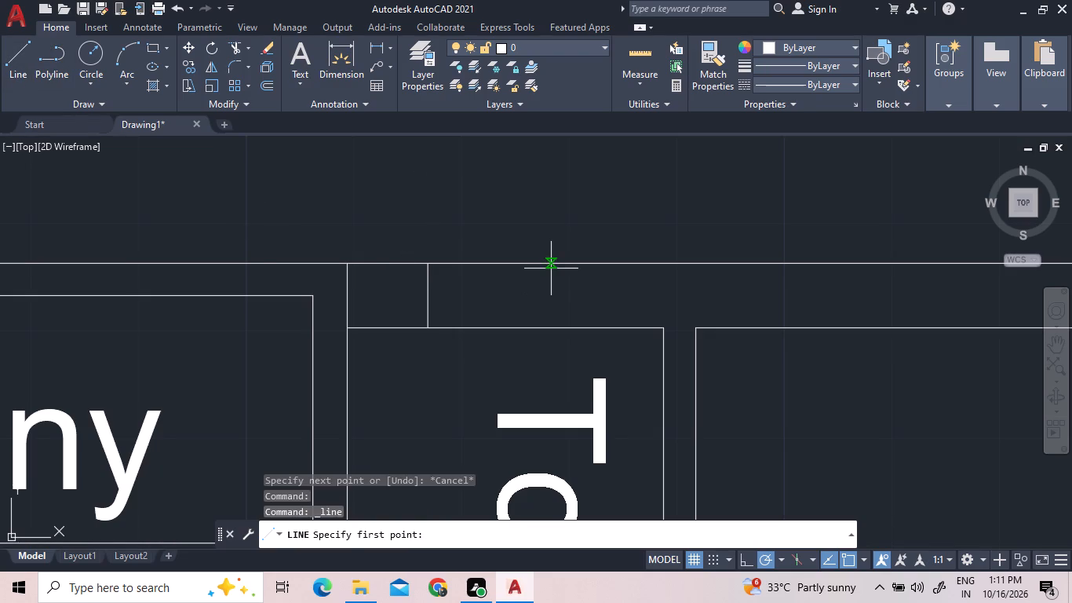
pyautogui.doubleClick(551, 264)
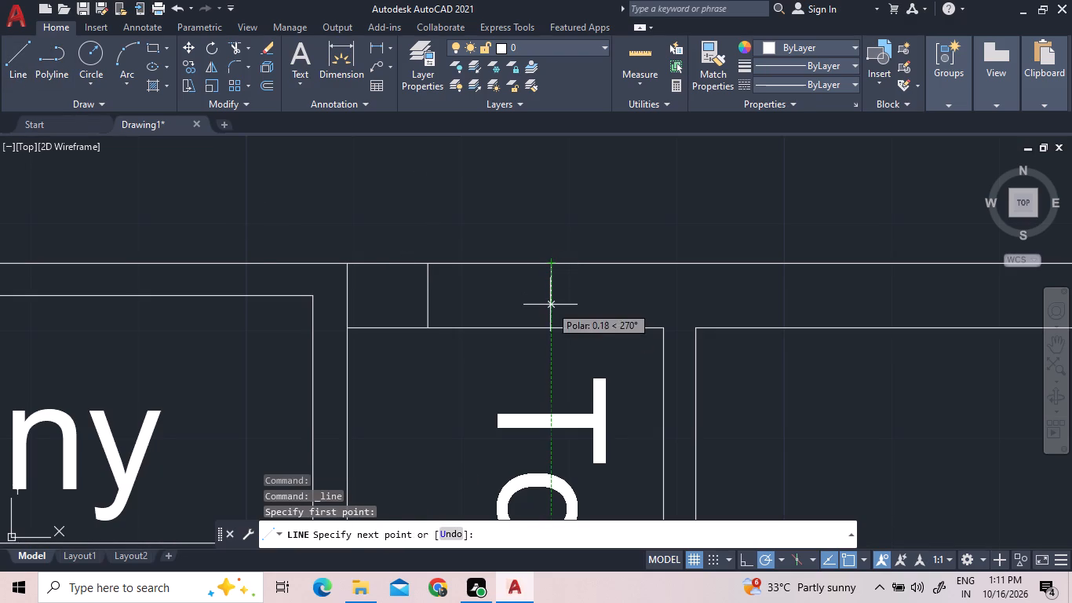
pyautogui.click(549, 333)
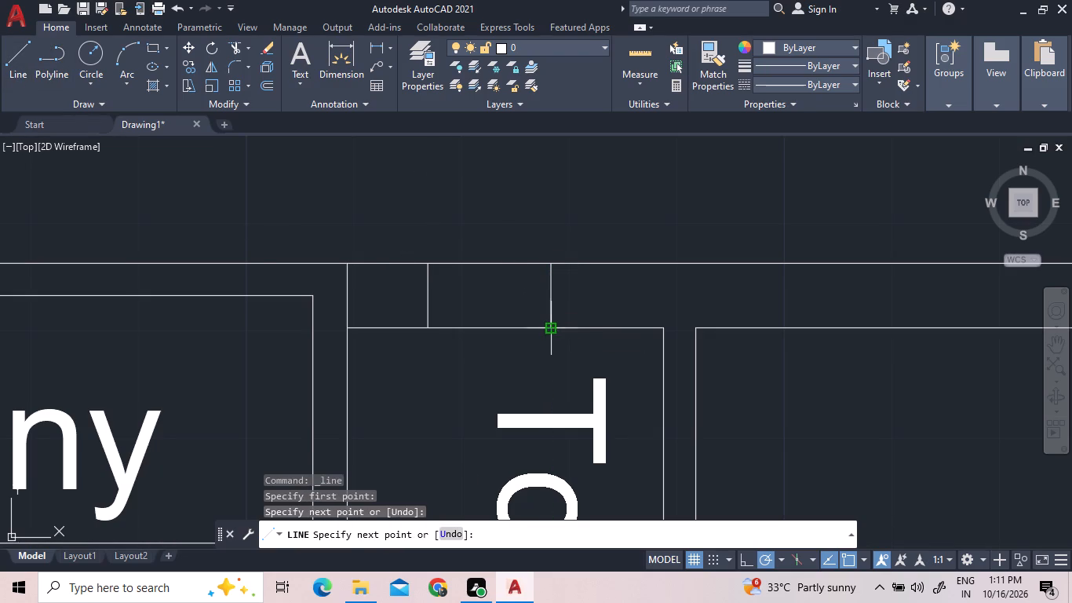
pyautogui.click(16, 74)
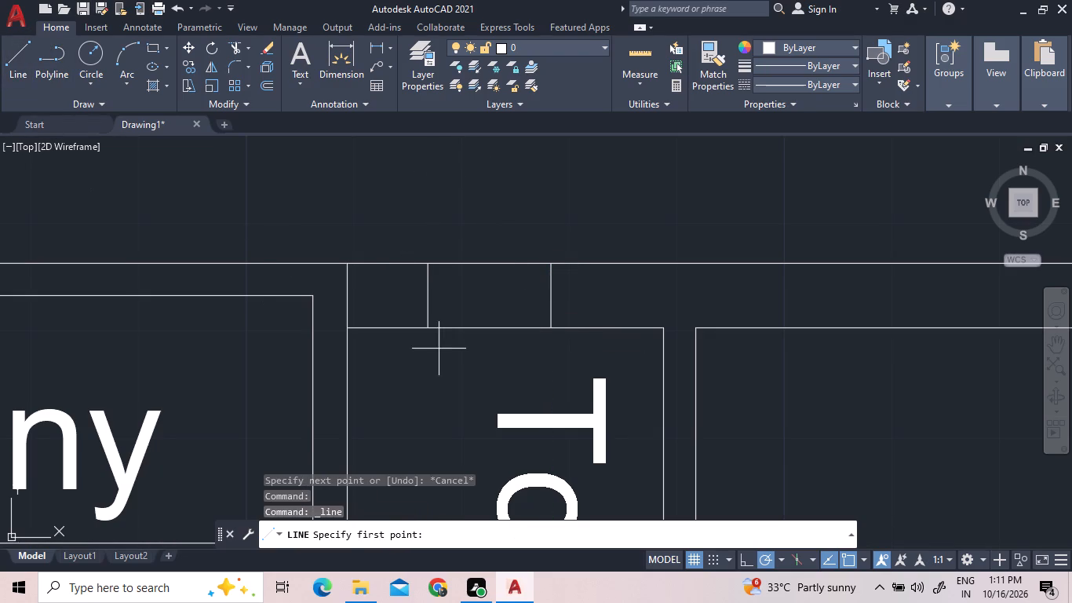
pyautogui.click(432, 294)
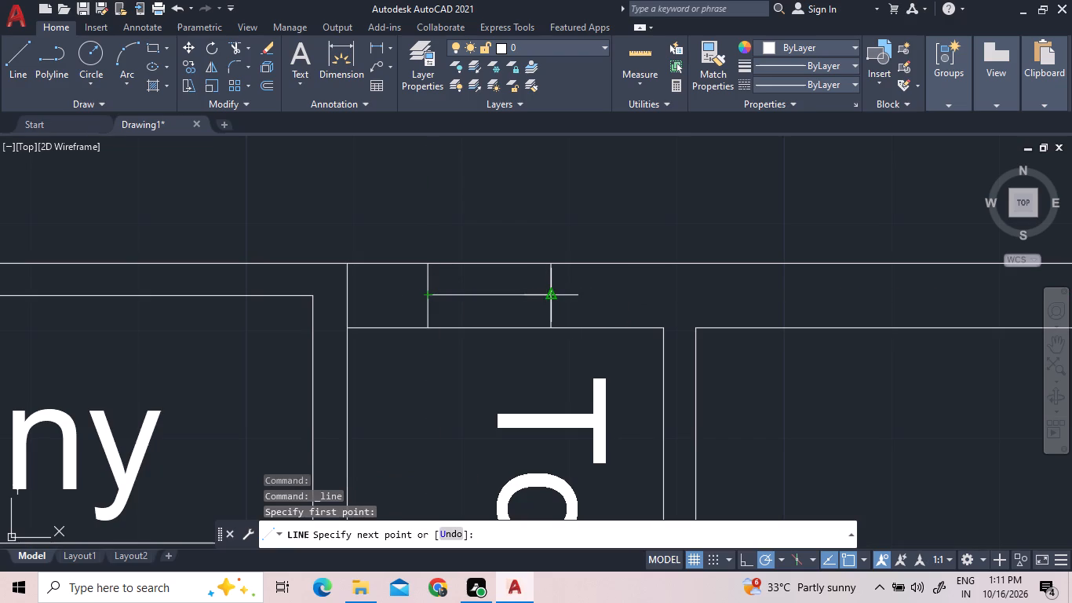
pyautogui.doubleClick(549, 297)
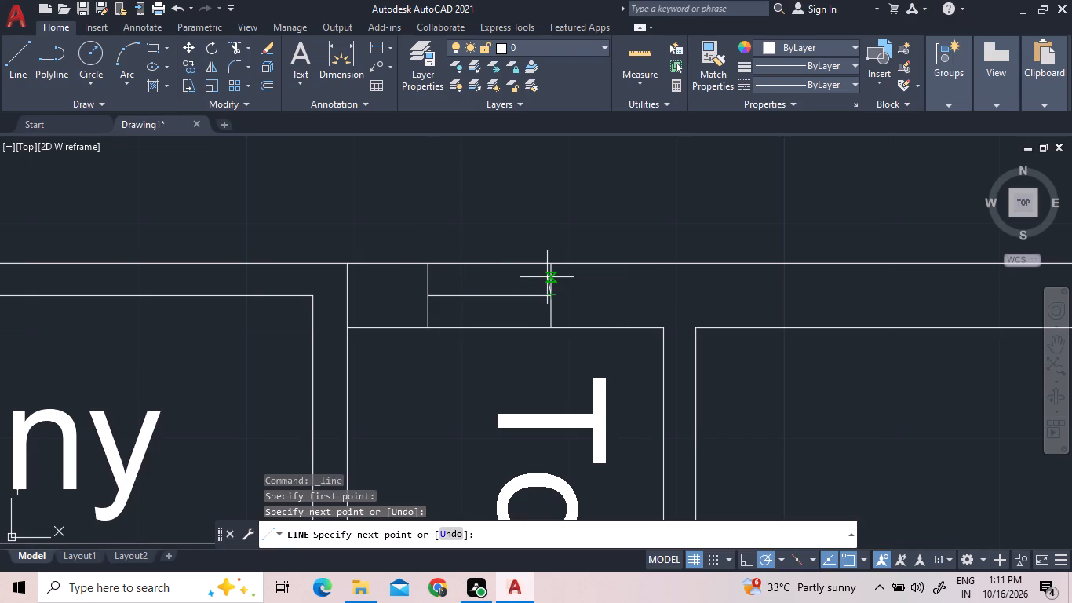
pyautogui.rightClick(547, 277)
pyautogui.click(553, 282)
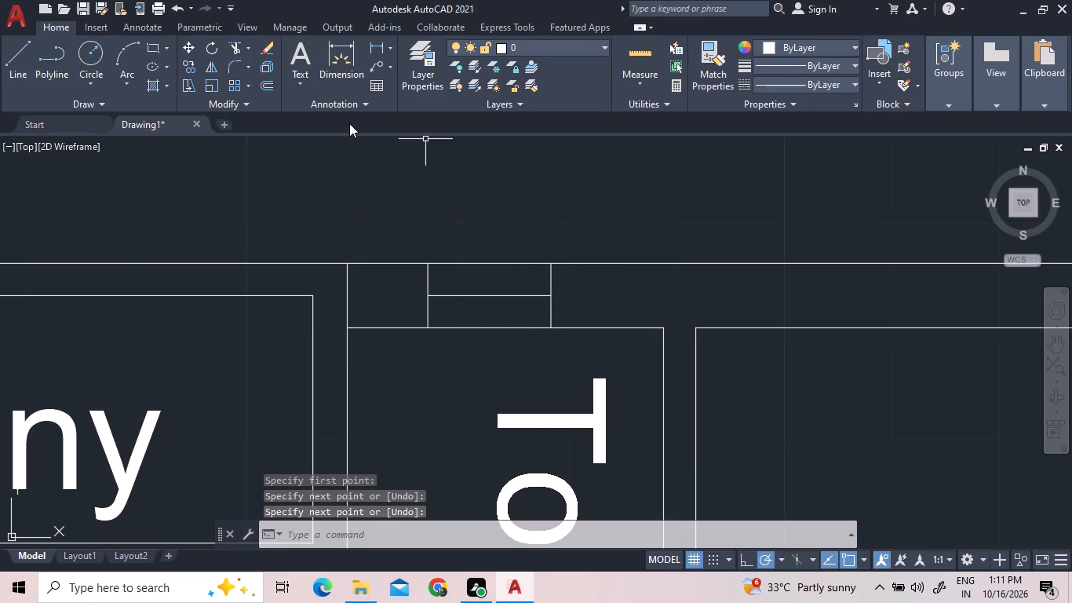
# Draw a window in the north wall of the northwest unit's kitchen: two lines across the wall joined by a line between their midpoints.
pyautogui.scroll(-1, 366, 150)
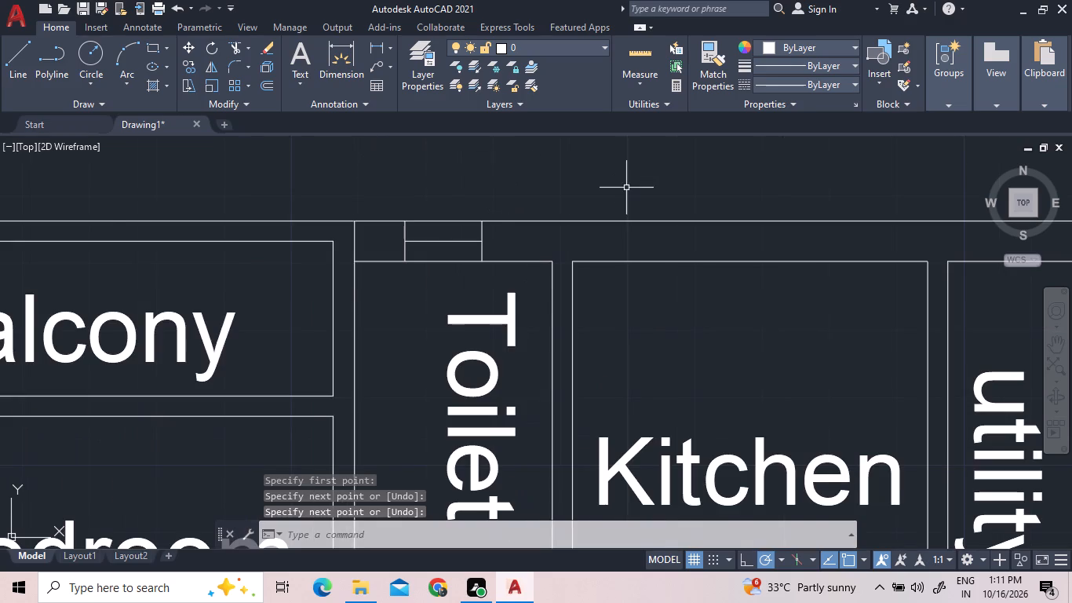
pyautogui.scroll(-1, 627, 190)
pyautogui.moveTo(613, 217); pyautogui.dragTo(489, 214, button='middle')
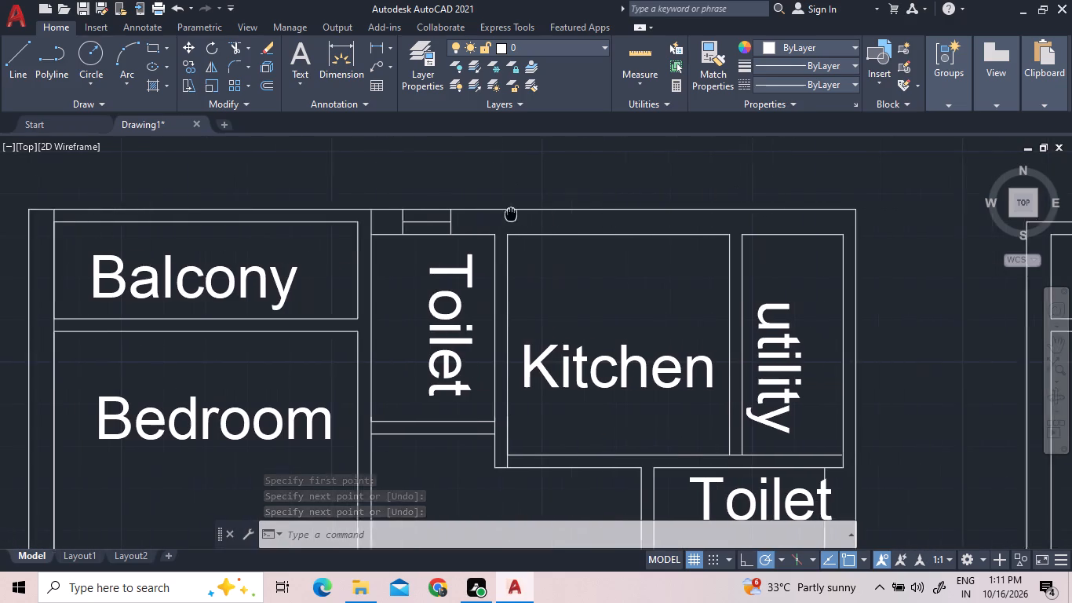
pyautogui.moveTo(489, 214); pyautogui.dragTo(450, 211, button='middle')
pyautogui.scroll(1, 652, 216)
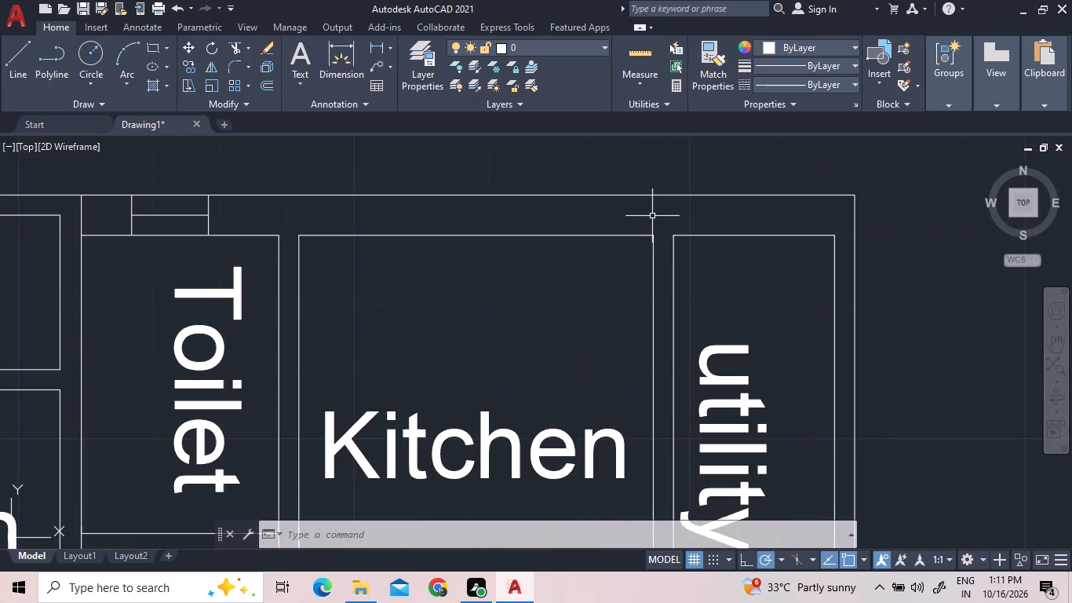
pyautogui.moveTo(684, 220); pyautogui.dragTo(569, 217, button='middle')
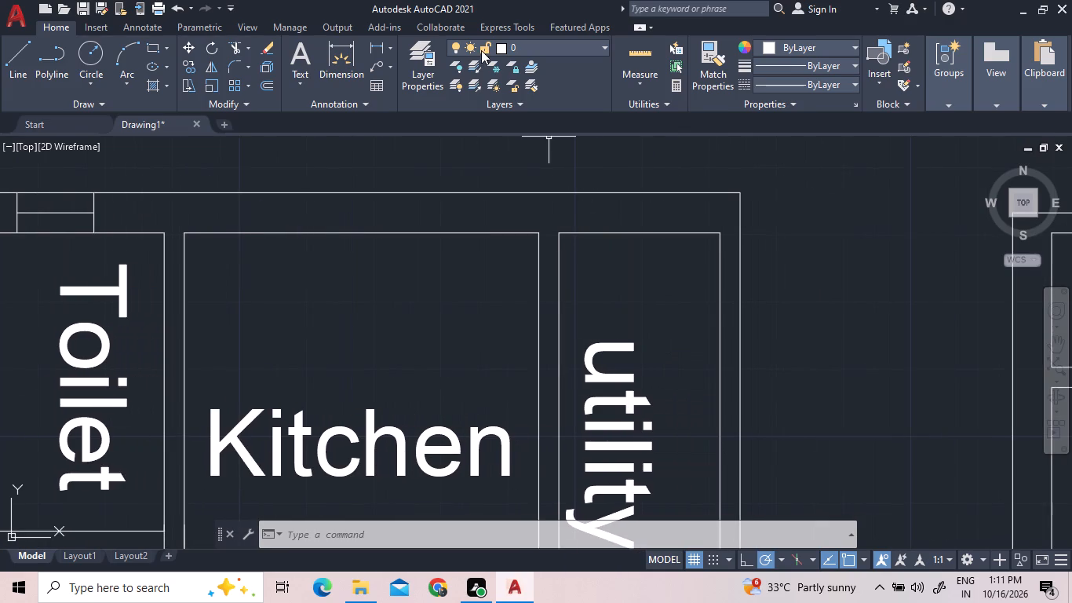
pyautogui.click(9, 59)
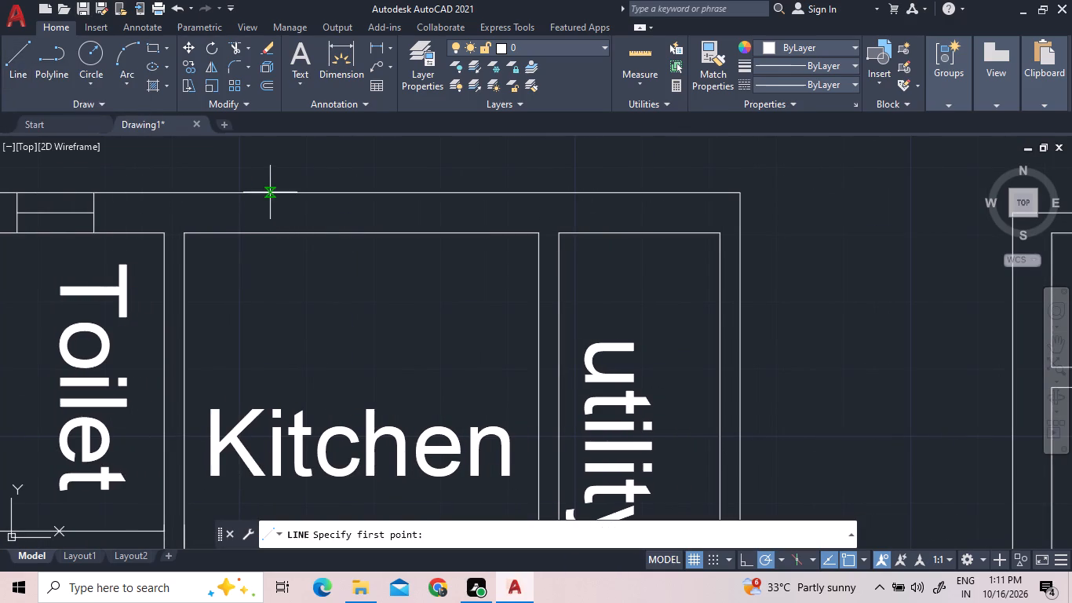
pyautogui.scroll(3, 268, 194)
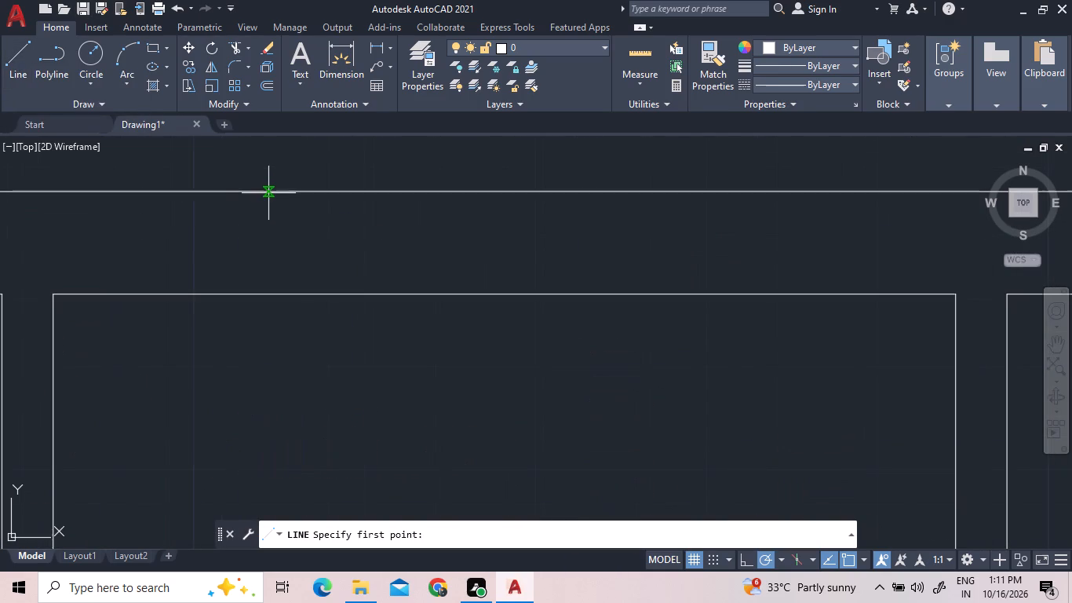
pyautogui.click(268, 192)
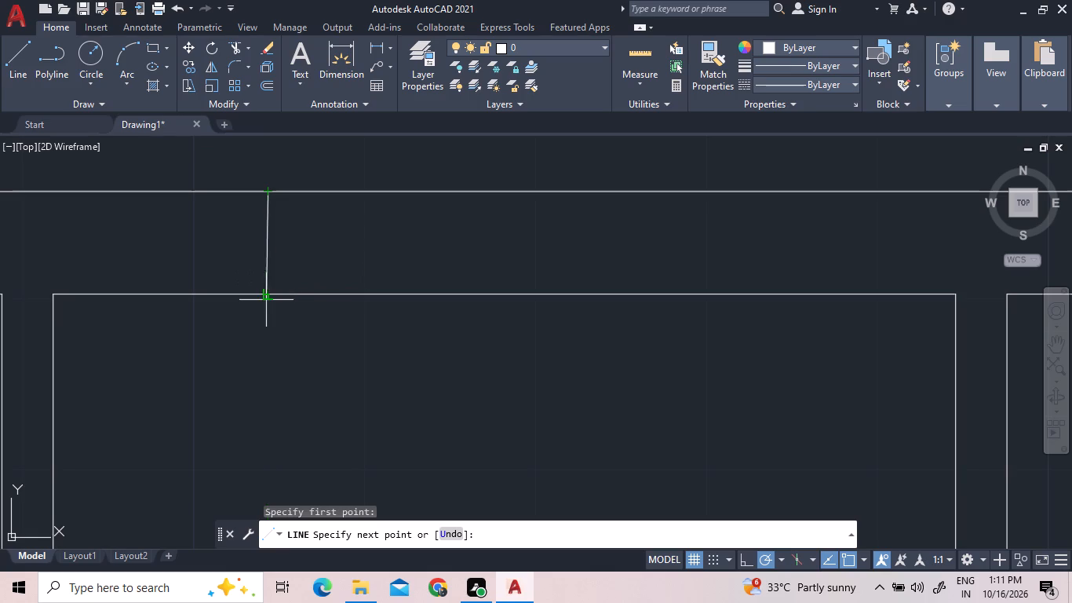
pyautogui.doubleClick(269, 298)
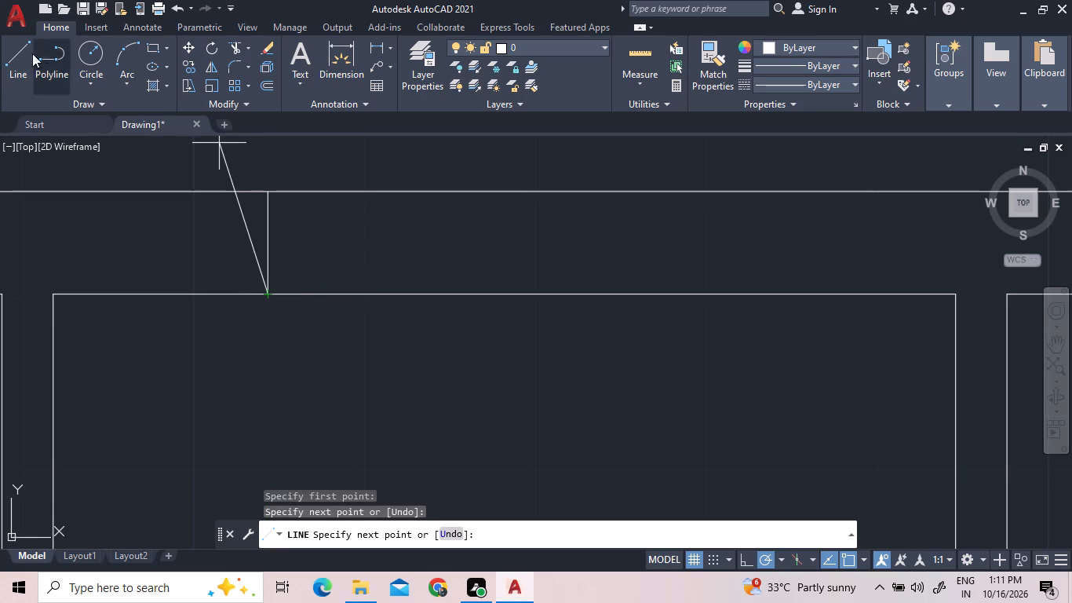
pyautogui.click(4, 62)
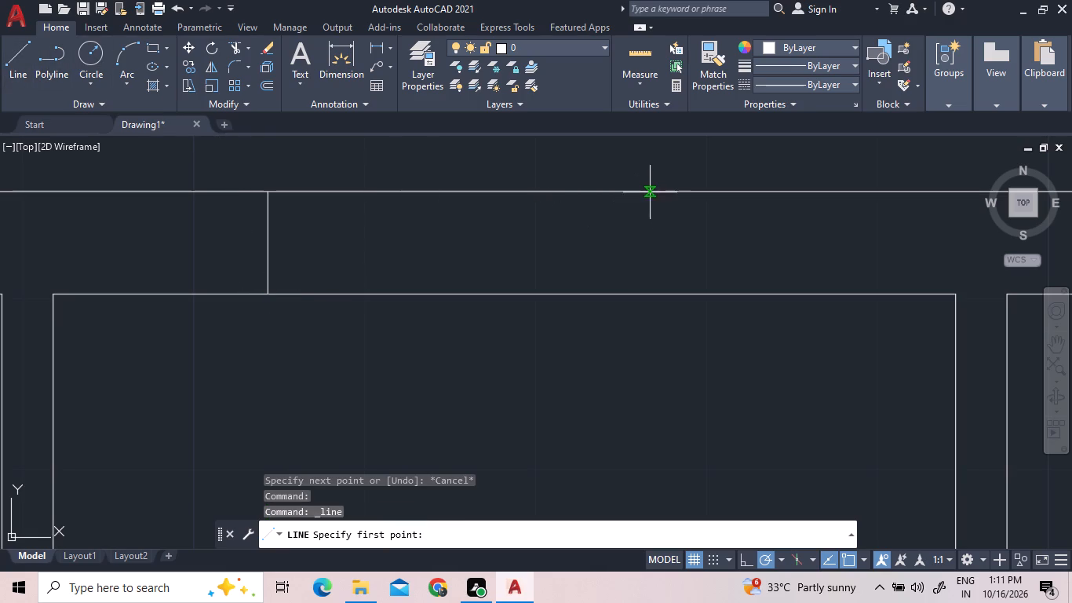
pyautogui.click(651, 192)
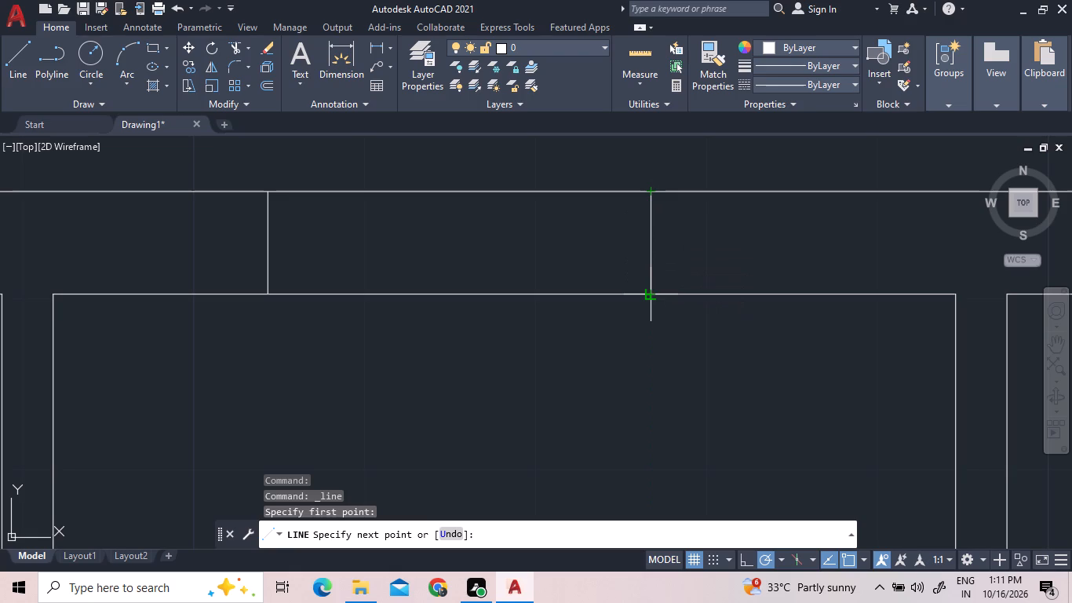
pyautogui.click(655, 294)
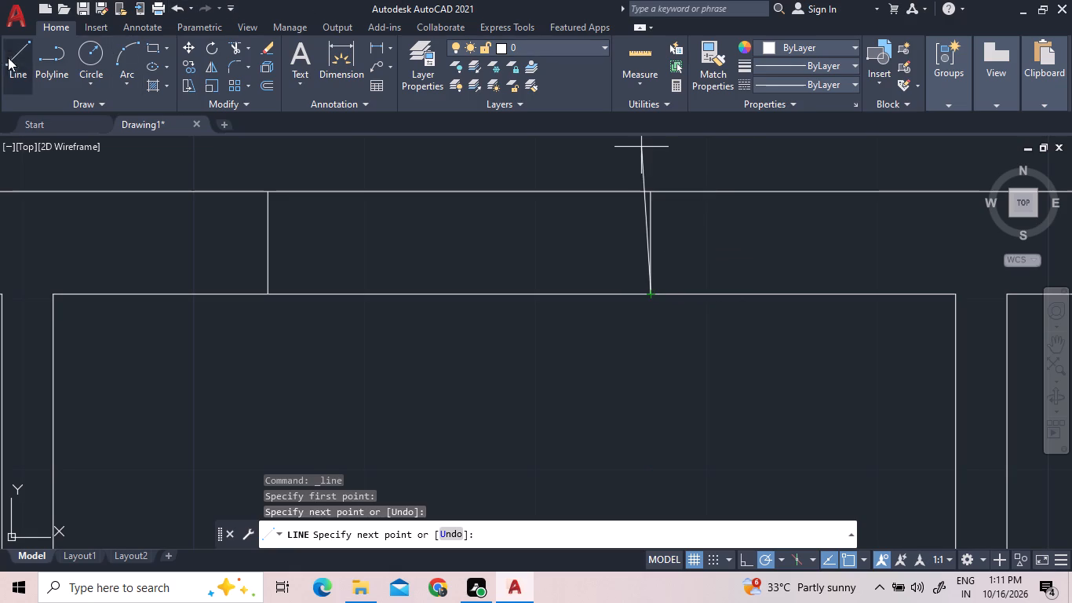
pyautogui.click(17, 65)
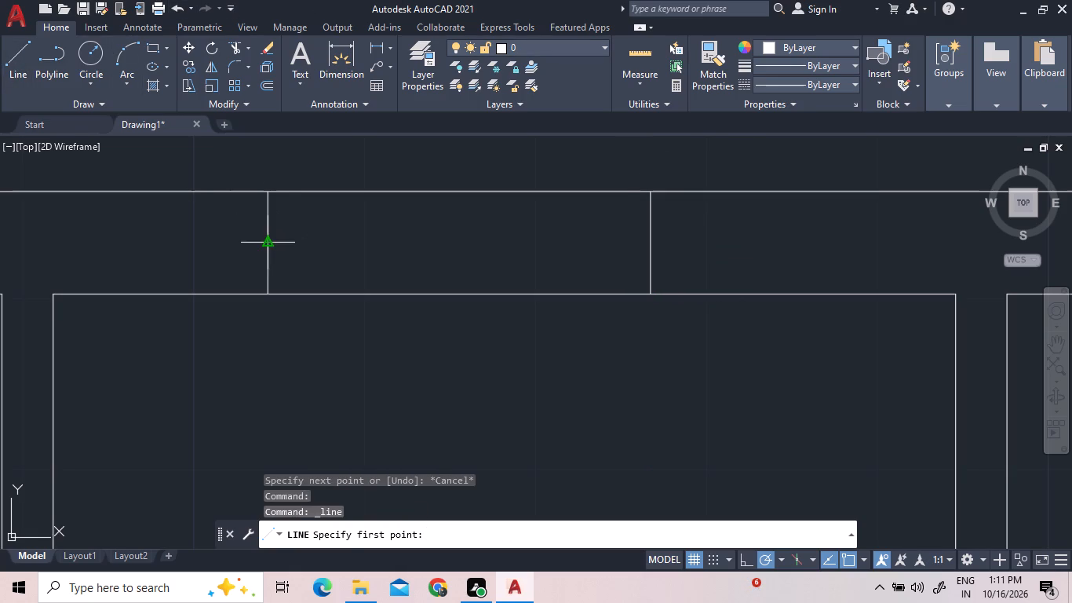
pyautogui.click(269, 239)
pyautogui.click(651, 245)
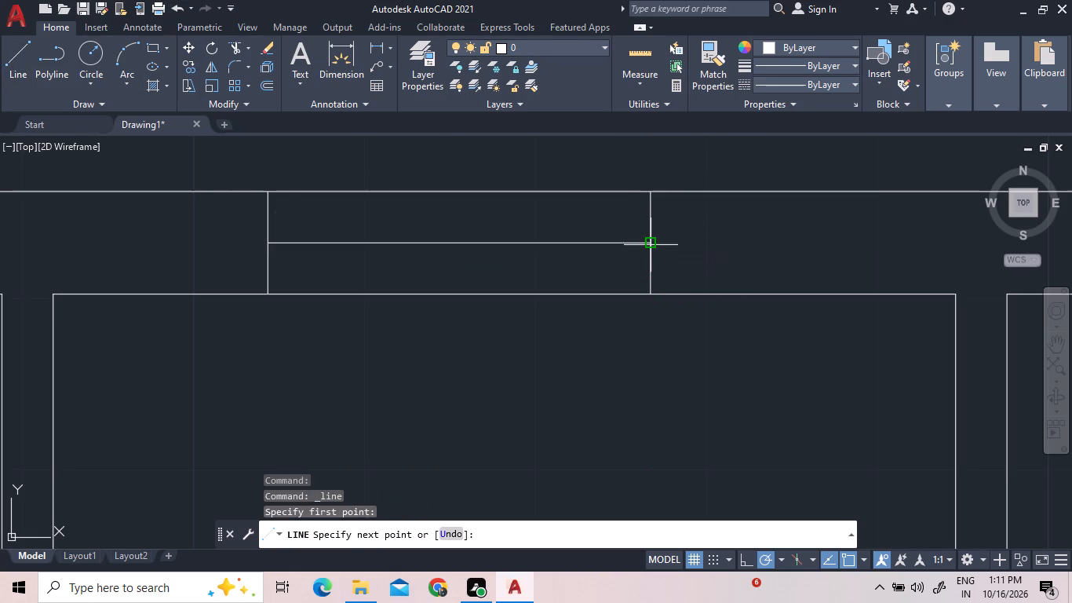
# Finish the line joining the midpoints of the kitchen window in the northwest unit's north wall.
pyautogui.rightClick(586, 226)
pyautogui.click(600, 235)
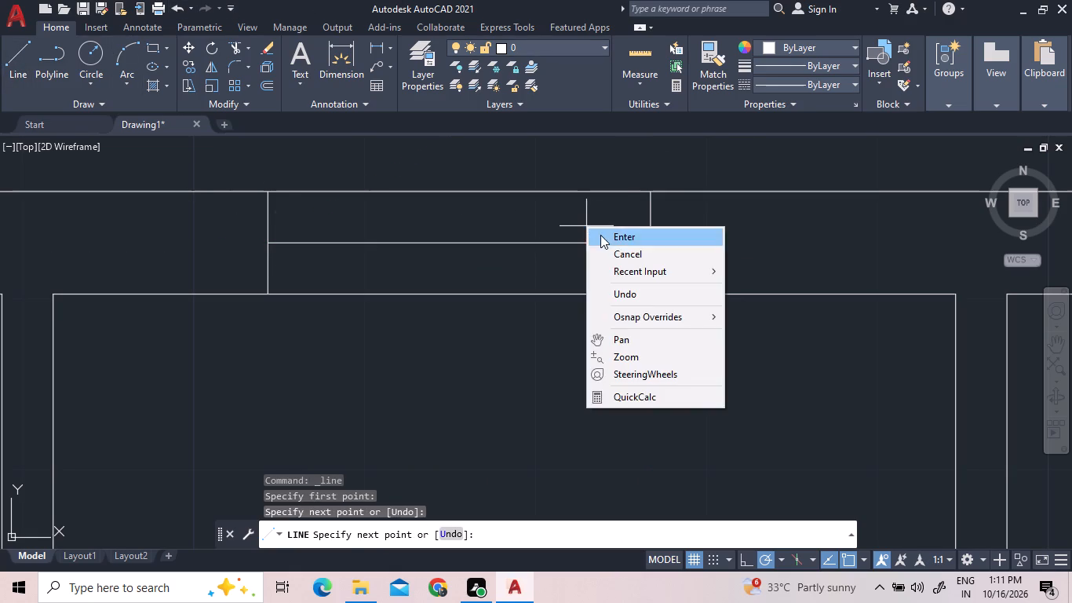
# Offset the middle line of the window above the northwest unit's vertical "Toilet" label by 0.1 to both sides.
pyautogui.scroll(-3, 602, 236)
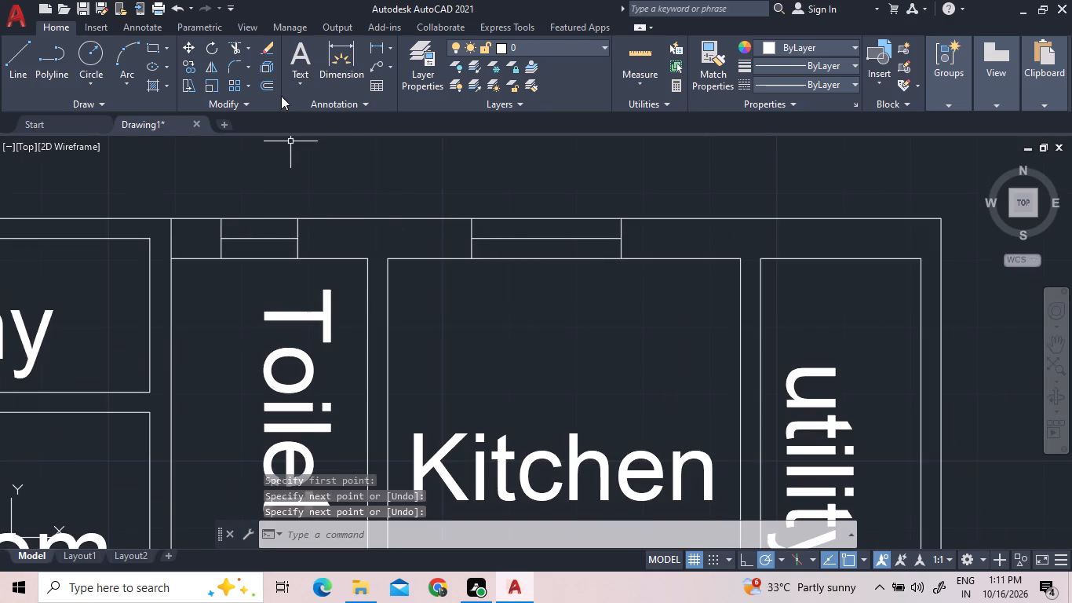
pyautogui.click(271, 88)
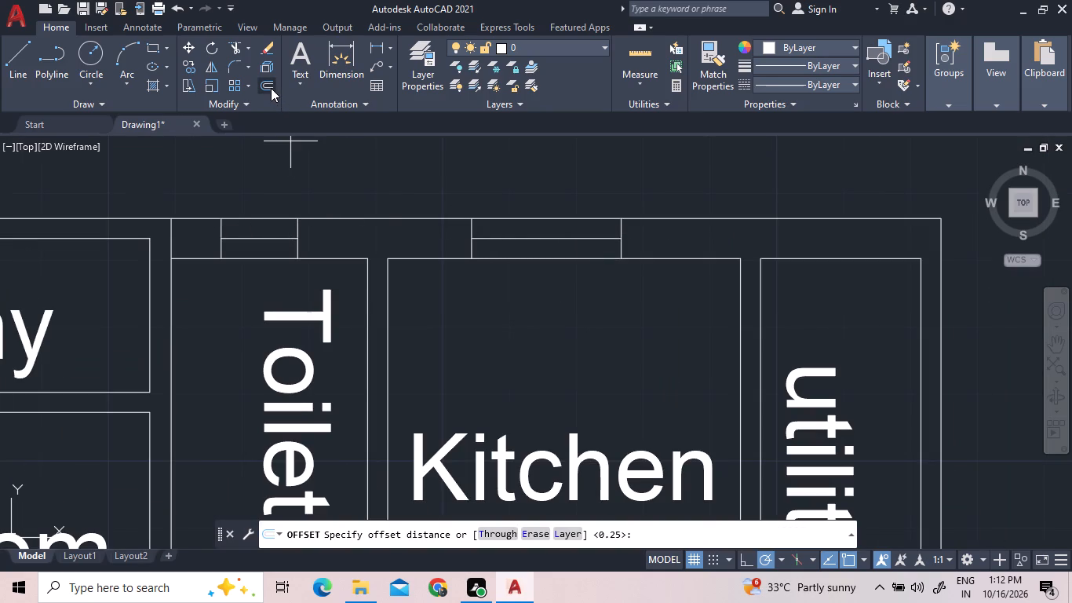
pyautogui.write('0.1')
pyautogui.press('Return')
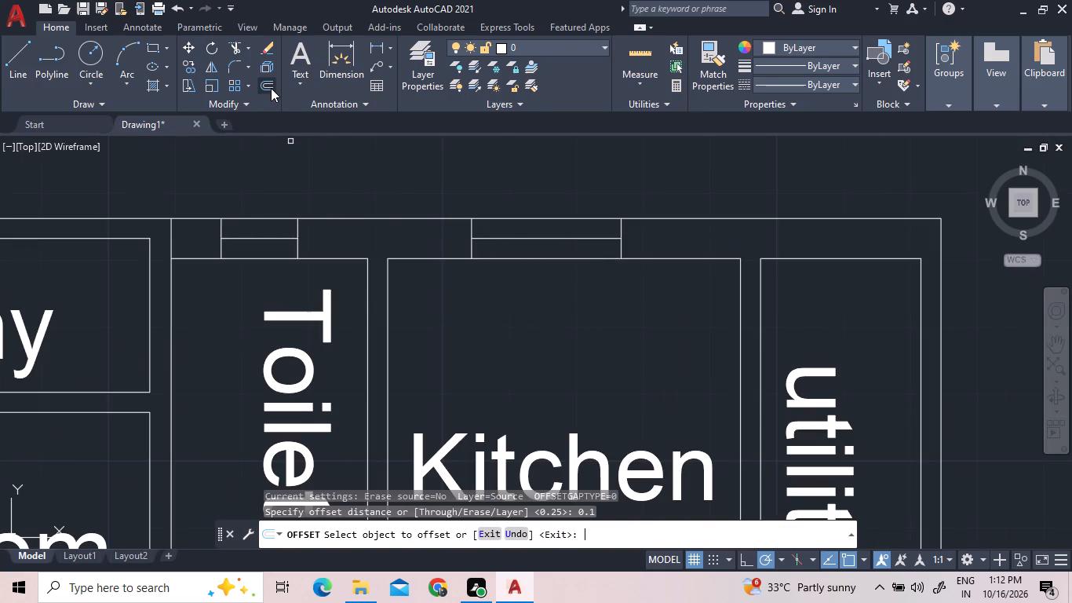
pyautogui.click(271, 238)
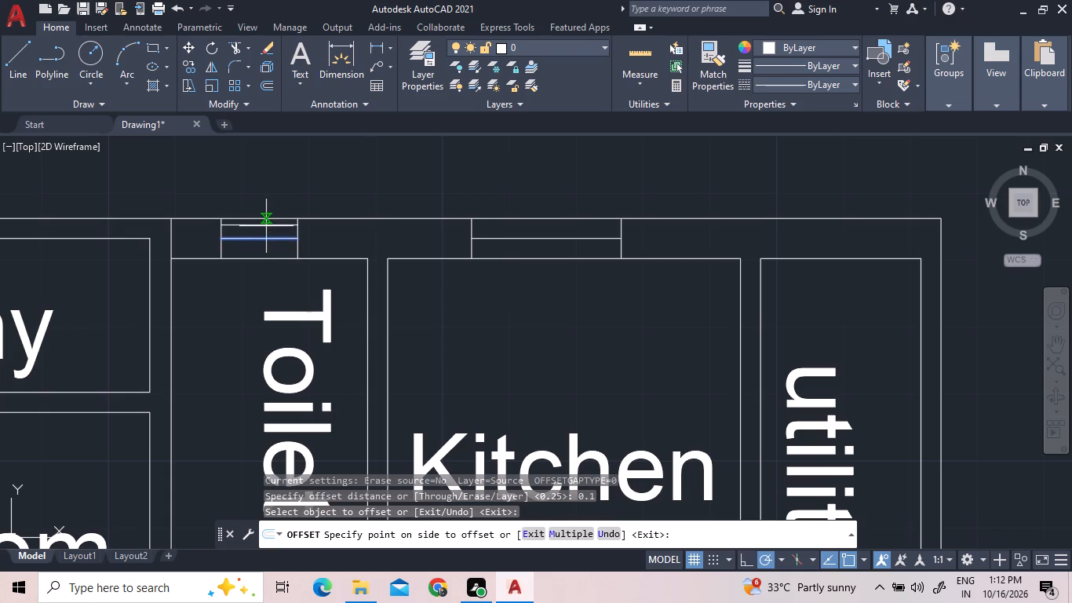
pyautogui.click(269, 248)
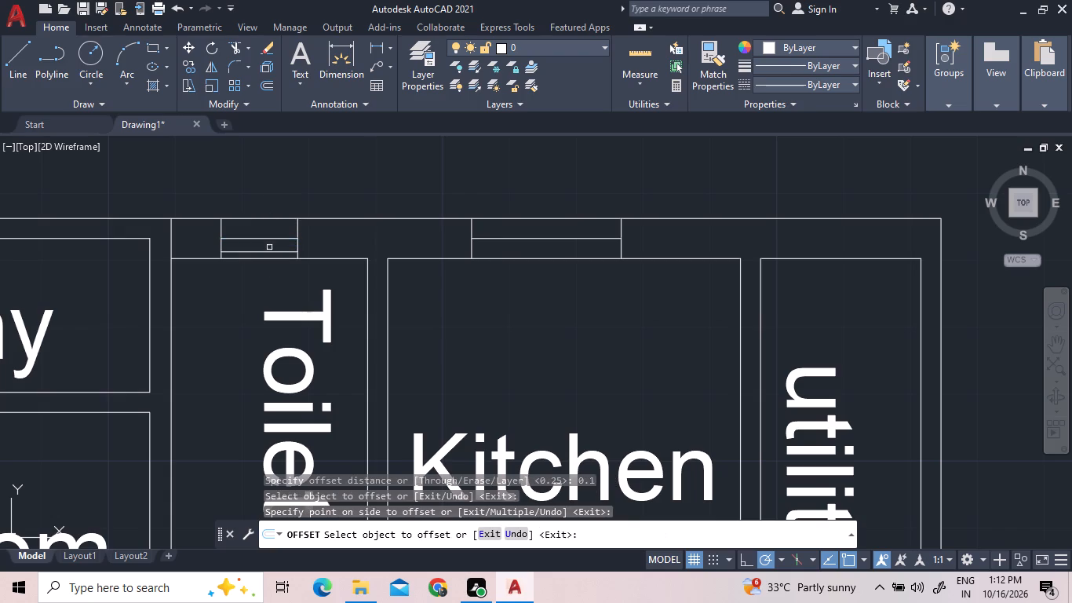
pyautogui.click(269, 237)
pyautogui.click(269, 225)
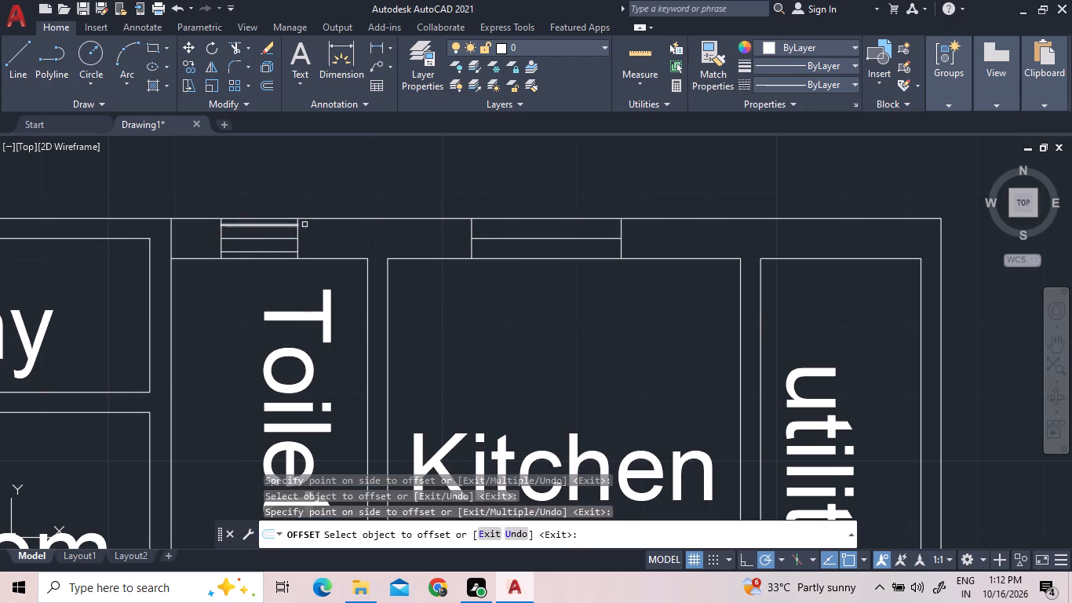
pyautogui.rightClick(299, 184)
pyautogui.click(315, 189)
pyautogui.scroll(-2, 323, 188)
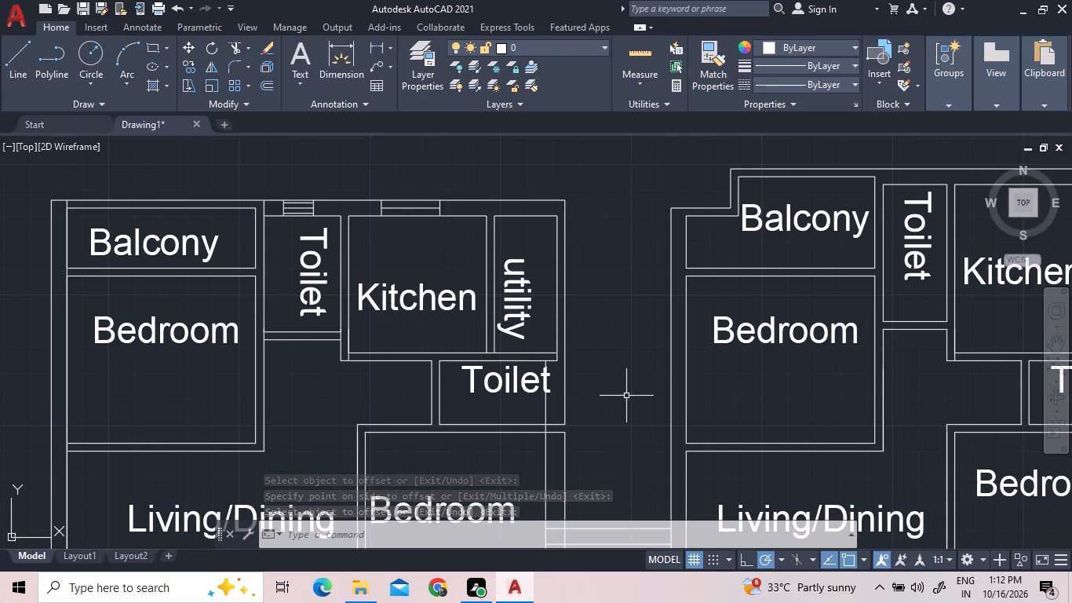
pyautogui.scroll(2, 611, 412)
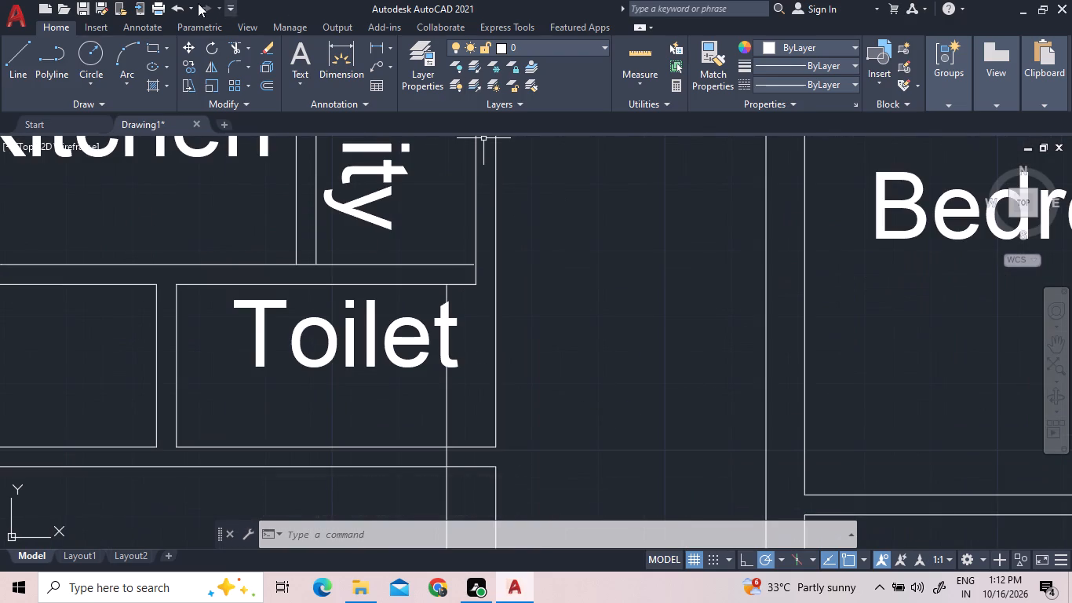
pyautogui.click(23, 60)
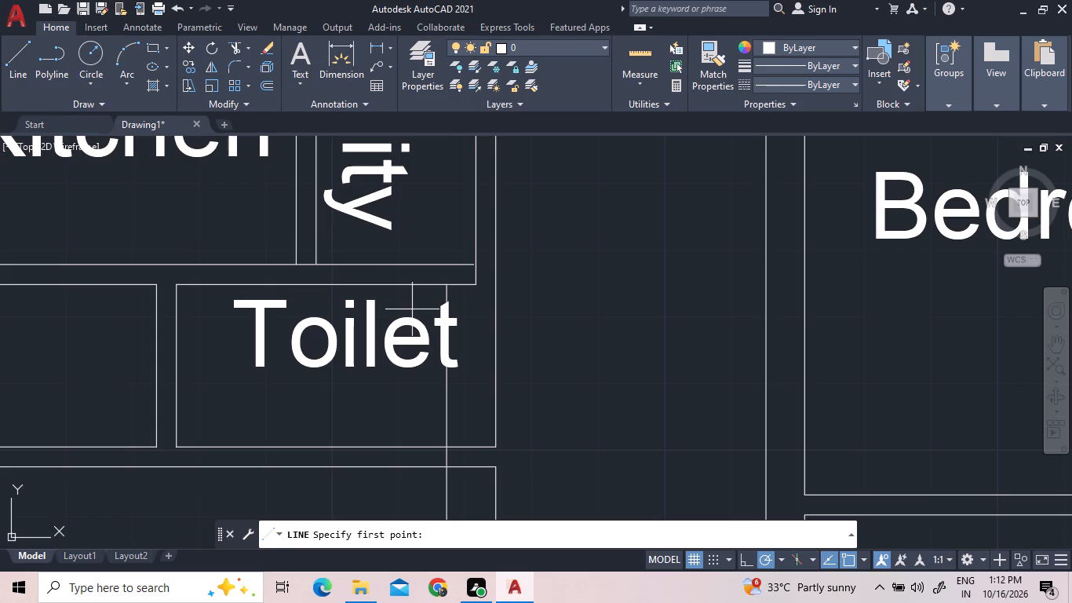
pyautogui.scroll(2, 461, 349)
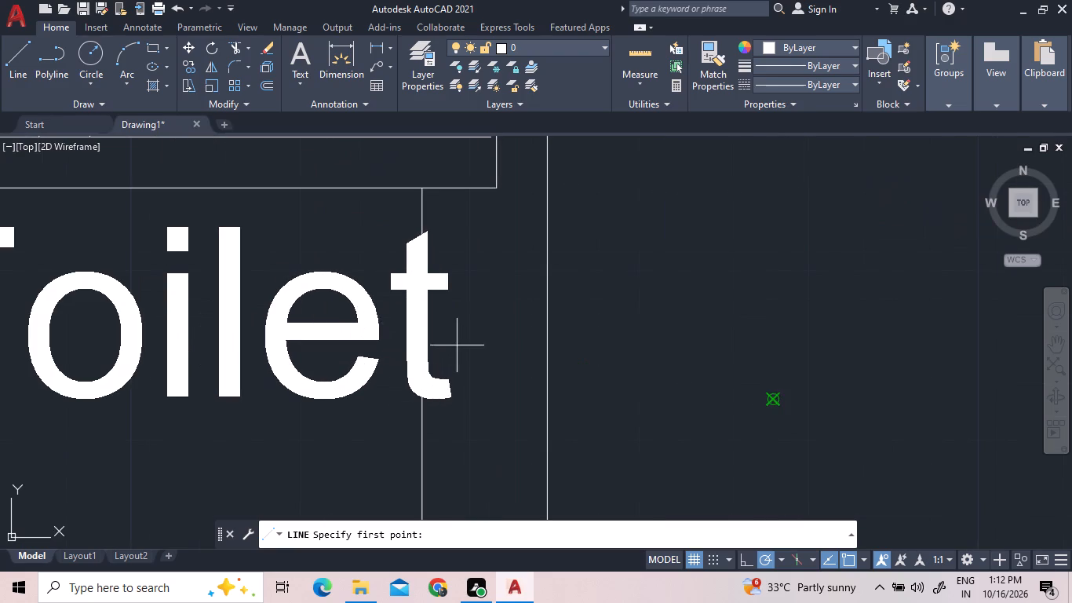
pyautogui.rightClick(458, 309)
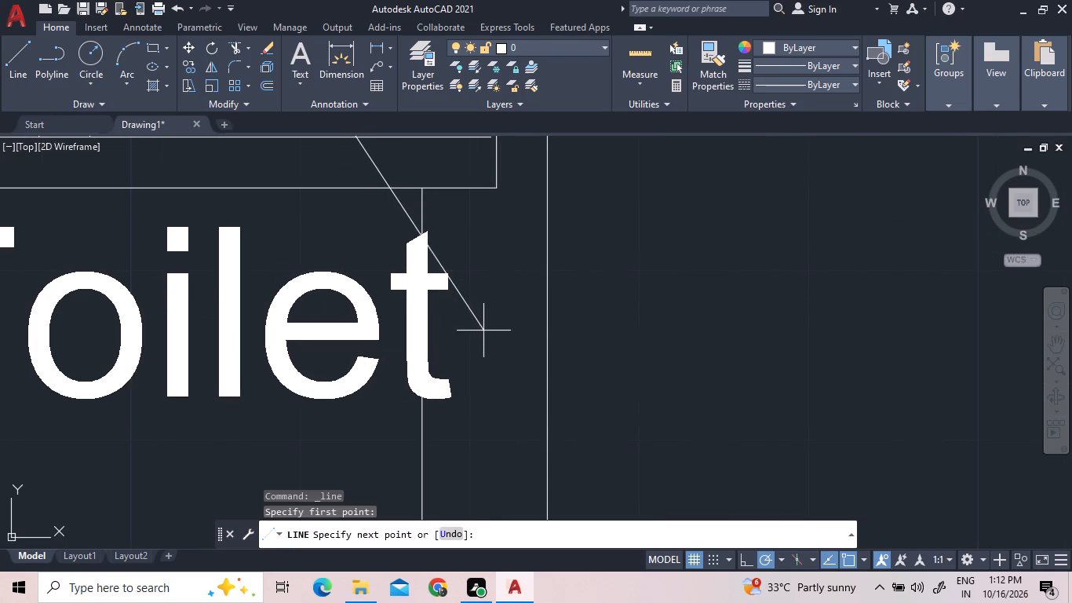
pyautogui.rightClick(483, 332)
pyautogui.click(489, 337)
# Move the horizontal "Toilet" label below the northwest unit's utility westward, clear of the vertical wall line crossing it.
pyautogui.click(414, 320)
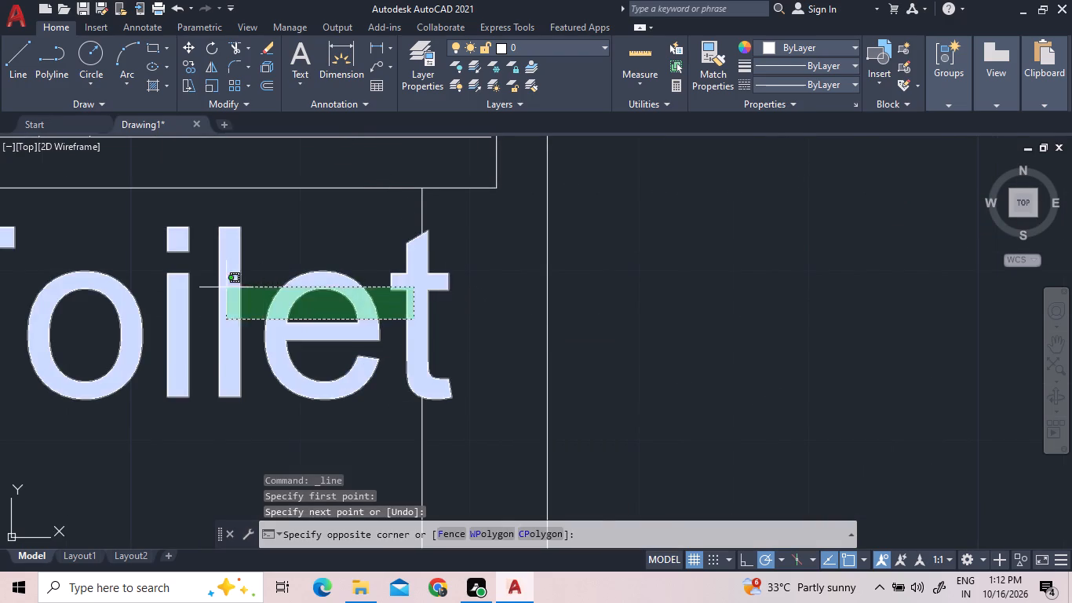
pyautogui.click(226, 287)
pyautogui.rightClick(533, 301)
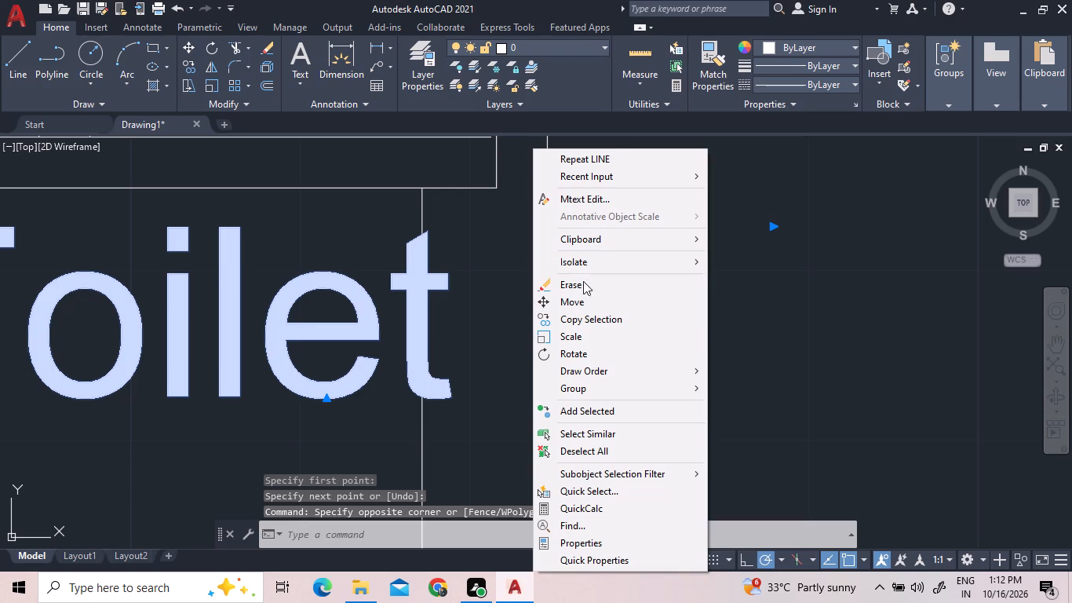
pyautogui.click(582, 302)
pyautogui.click(363, 301)
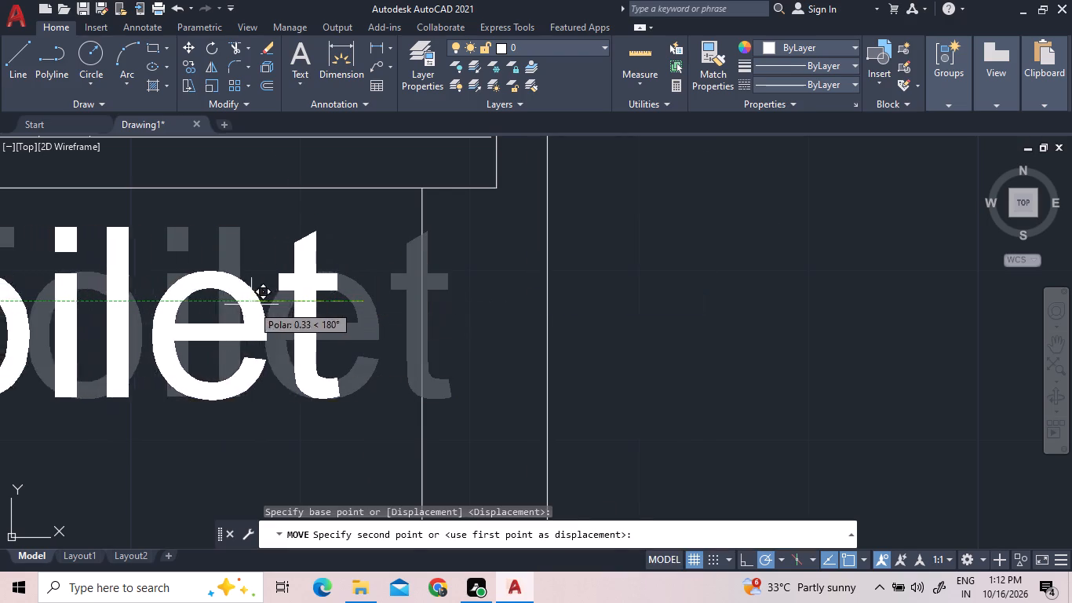
pyautogui.scroll(-2, 269, 305)
pyautogui.click(268, 309)
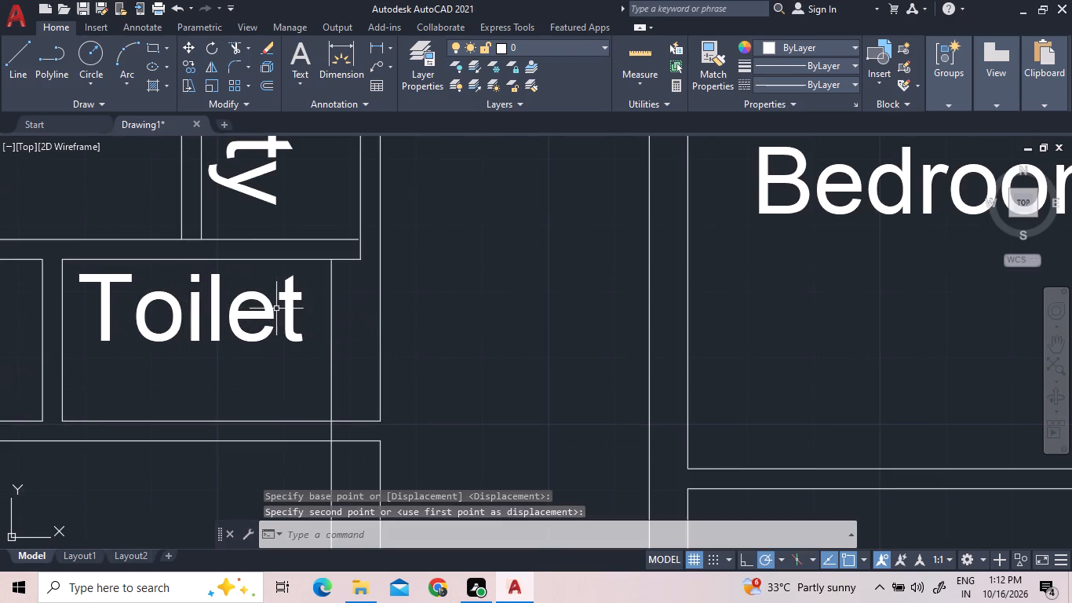
# Draw a window in the east wall beside the horizontal "Toilet" label: two lines across the wall joined by a line between their midpoints.
pyautogui.click(23, 57)
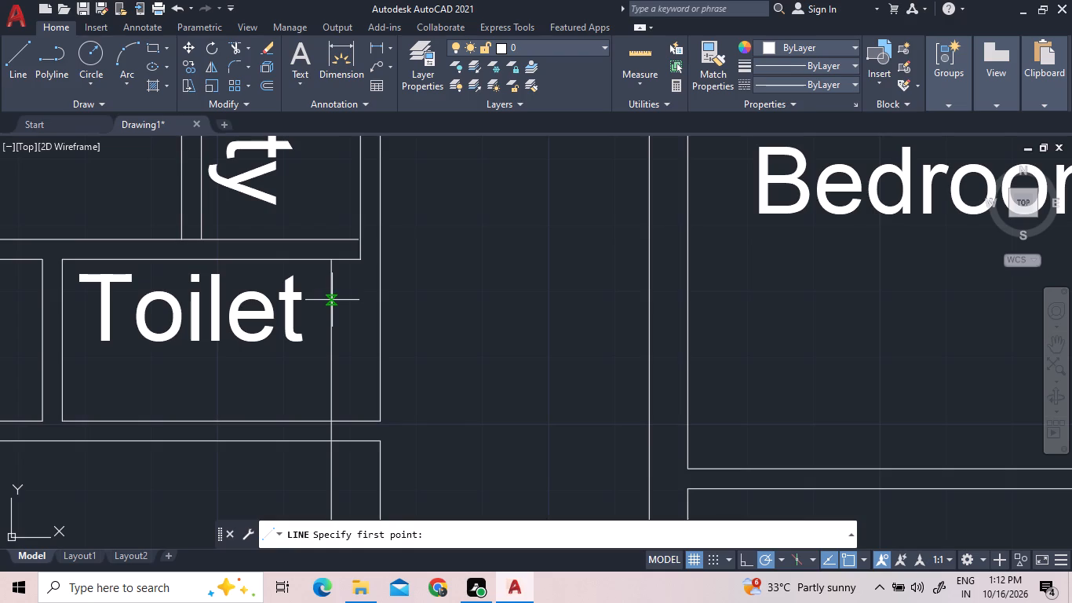
pyautogui.scroll(1, 332, 300)
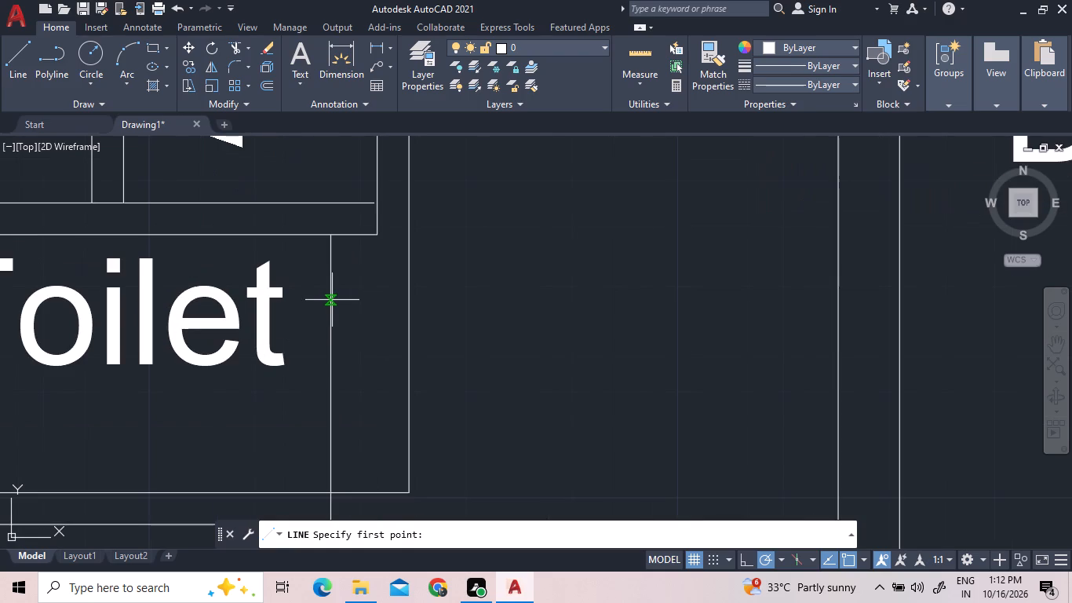
pyautogui.scroll(1, 332, 300)
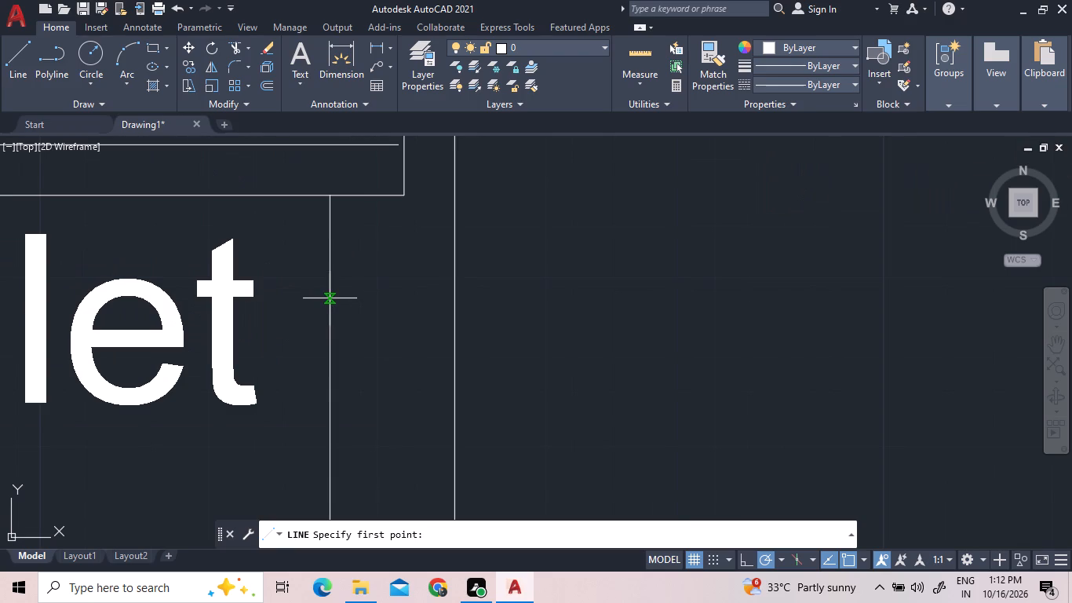
pyautogui.doubleClick(330, 298)
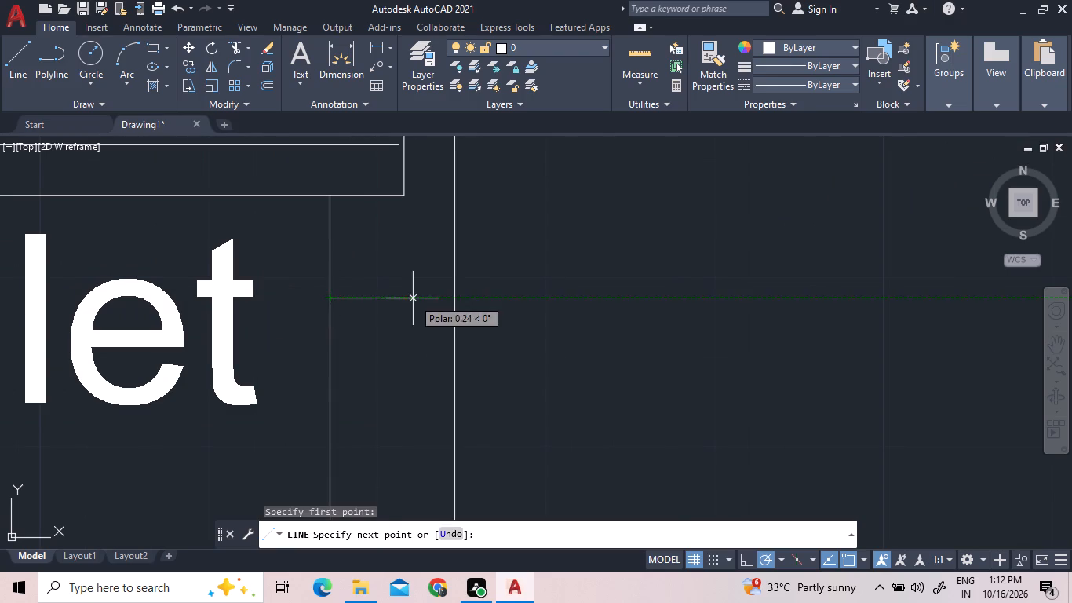
pyautogui.click(453, 298)
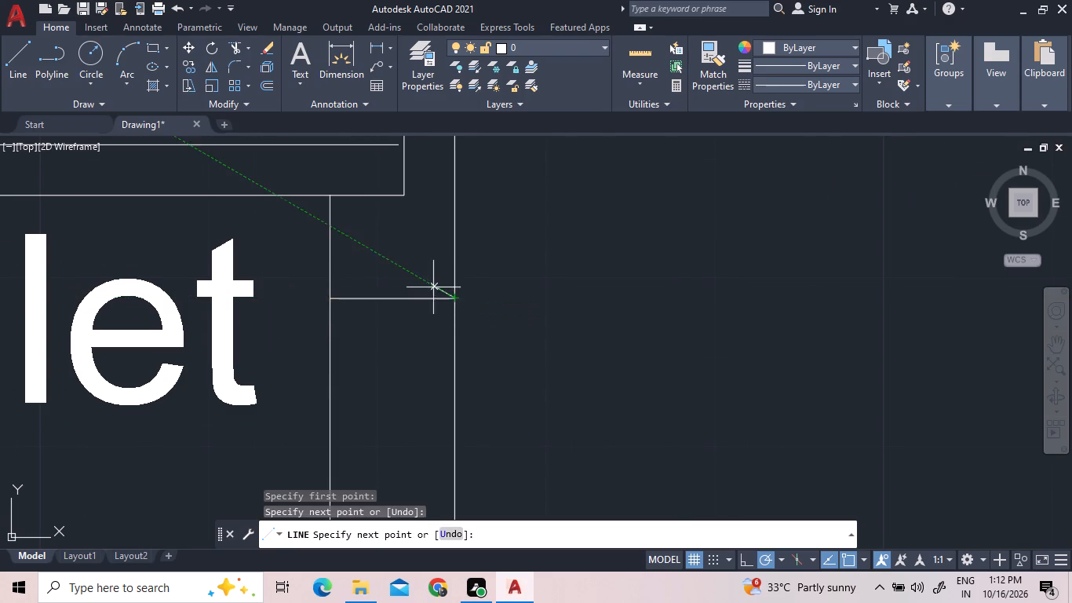
pyautogui.rightClick(422, 265)
pyautogui.doubleClick(428, 275)
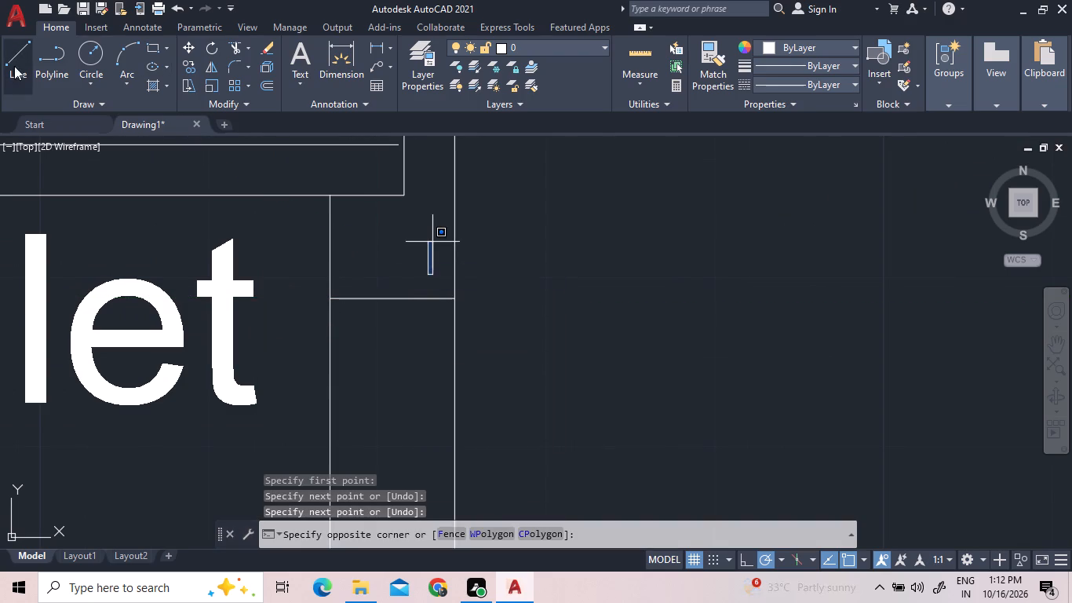
pyautogui.doubleClick(20, 68)
pyautogui.scroll(-3, 262, 214)
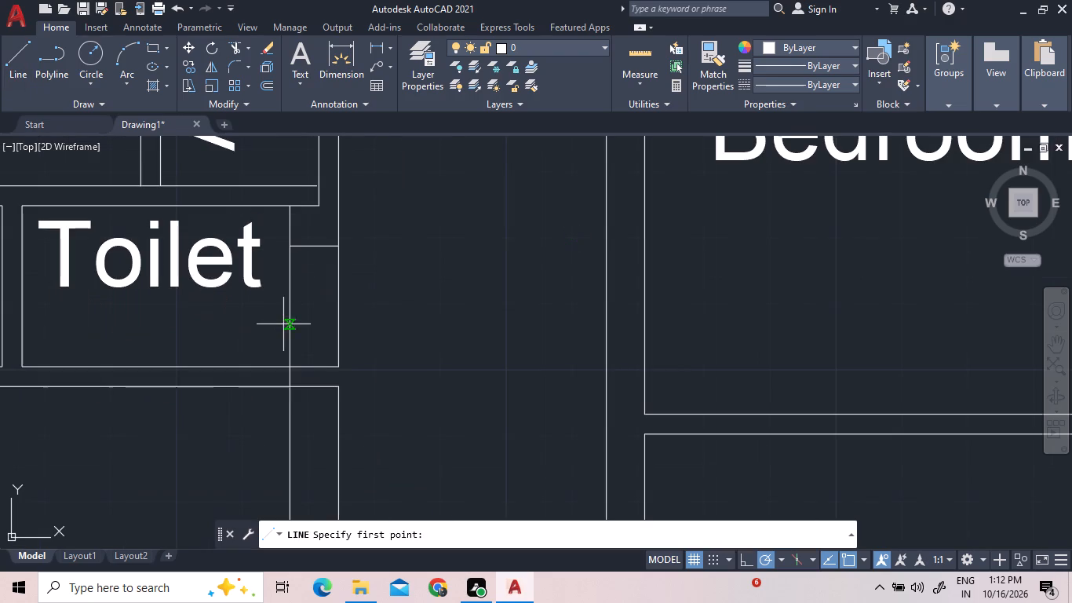
pyautogui.doubleClick(290, 331)
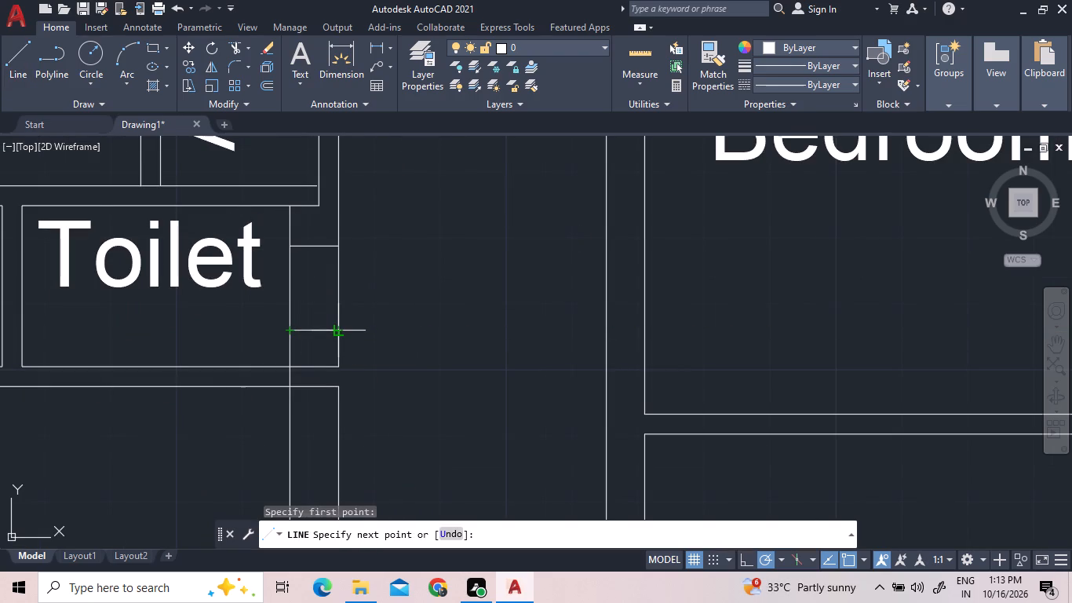
pyautogui.doubleClick(341, 330)
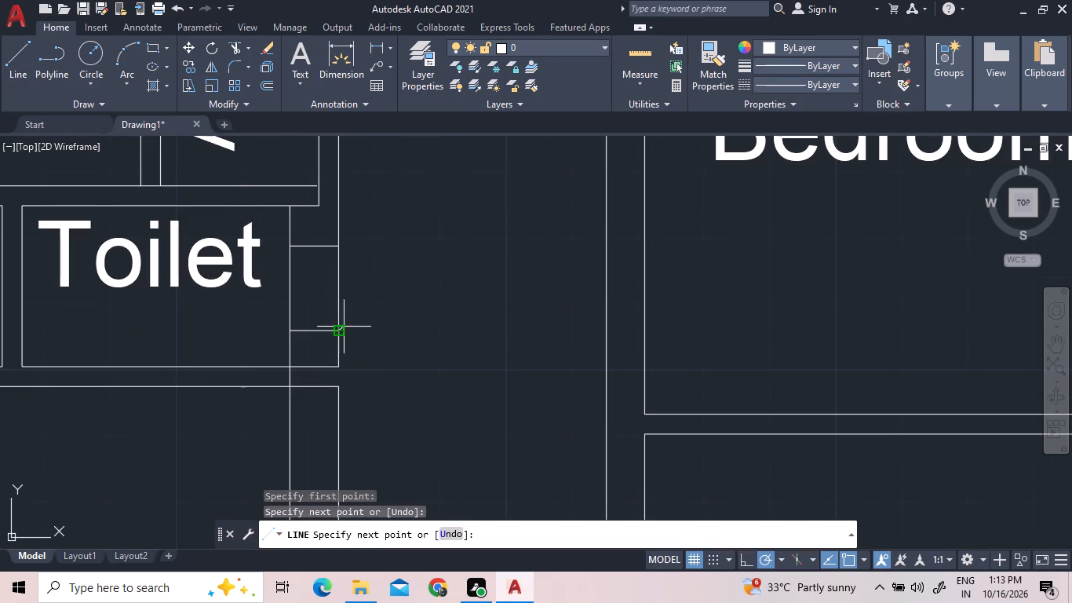
pyautogui.doubleClick(17, 63)
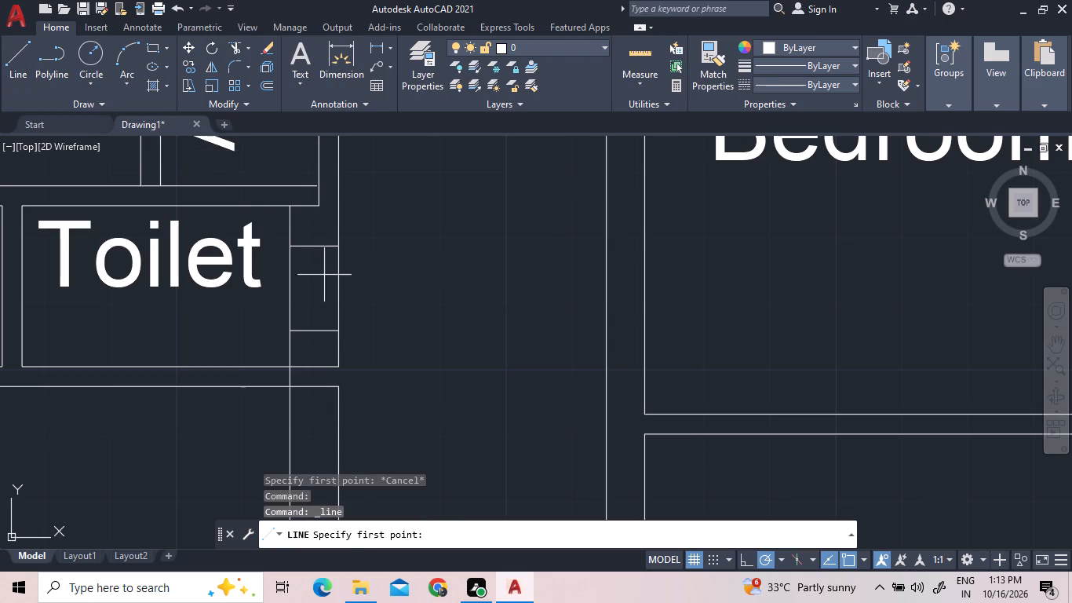
pyautogui.doubleClick(312, 247)
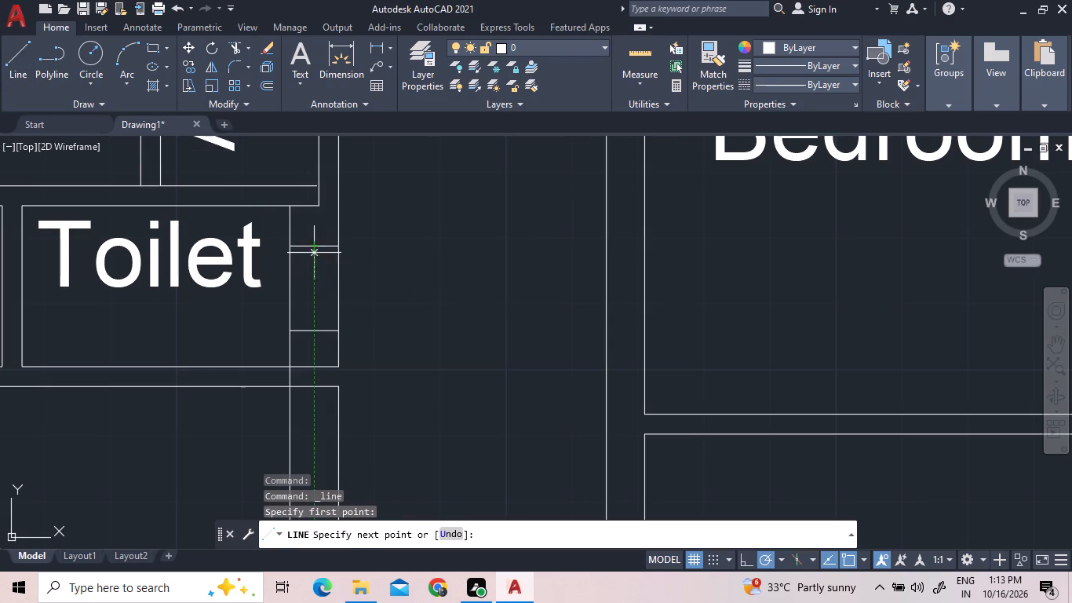
pyautogui.click(314, 331)
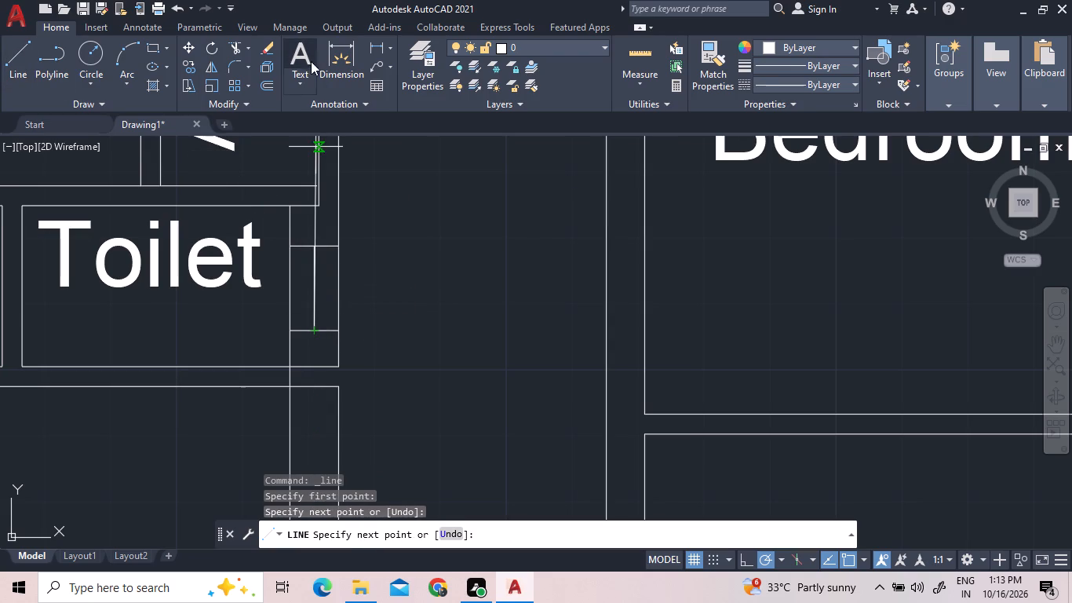
# Offset the middle line of the window beside the horizontal "Toilet" label by 0.10 to both sides.
pyautogui.click(269, 89)
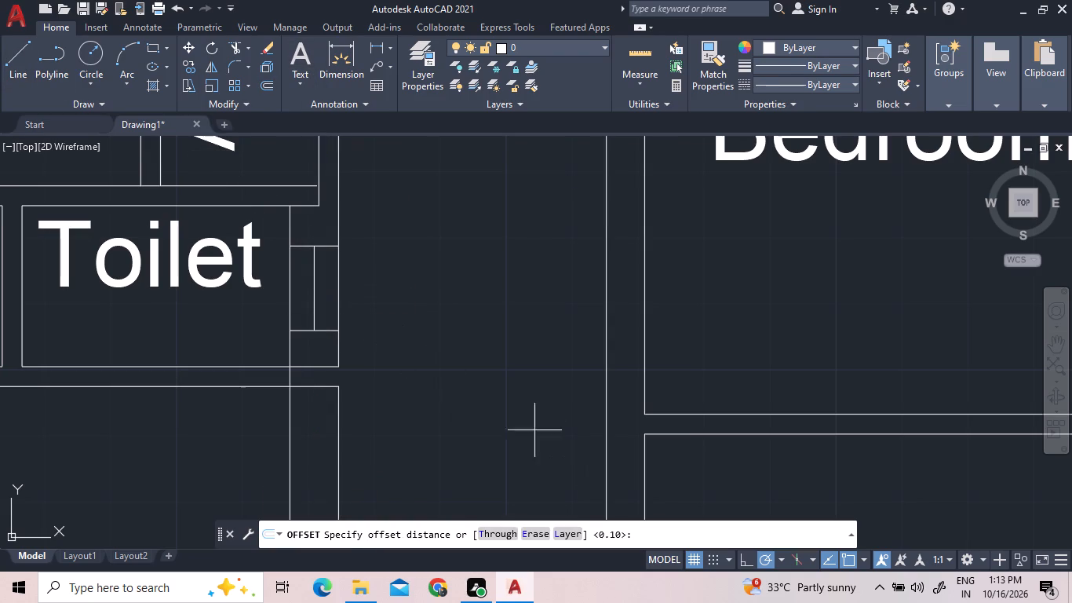
pyautogui.rightClick(4, 75)
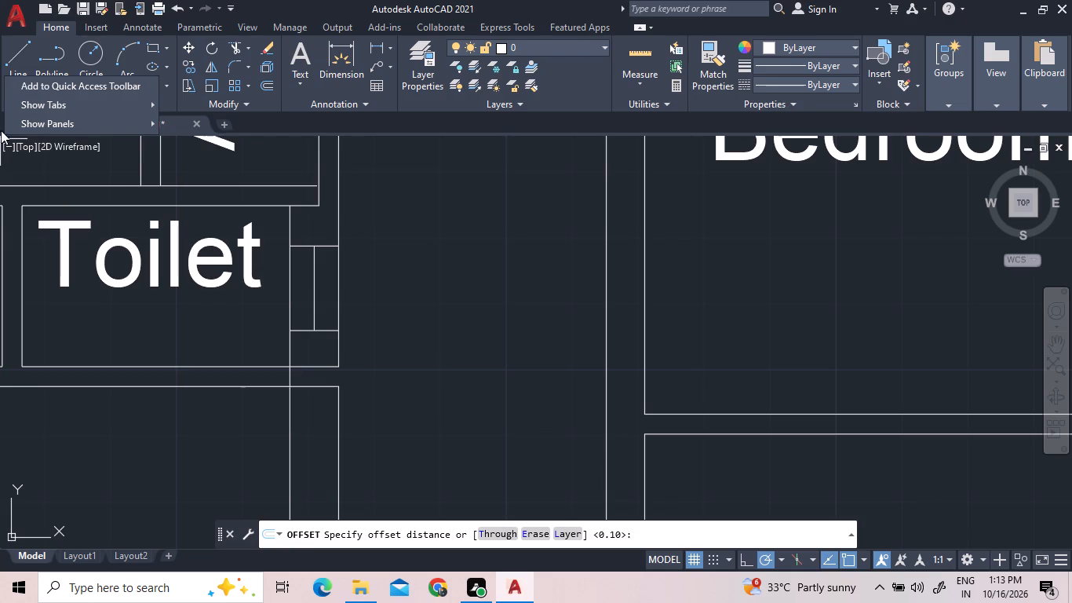
pyautogui.click(449, 223)
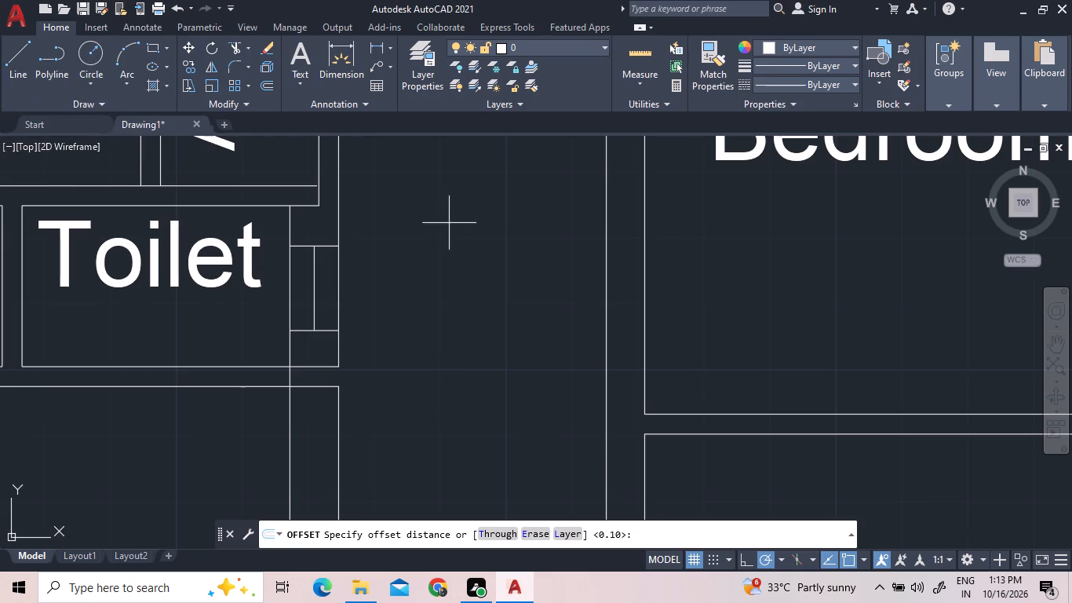
pyautogui.rightClick(411, 246)
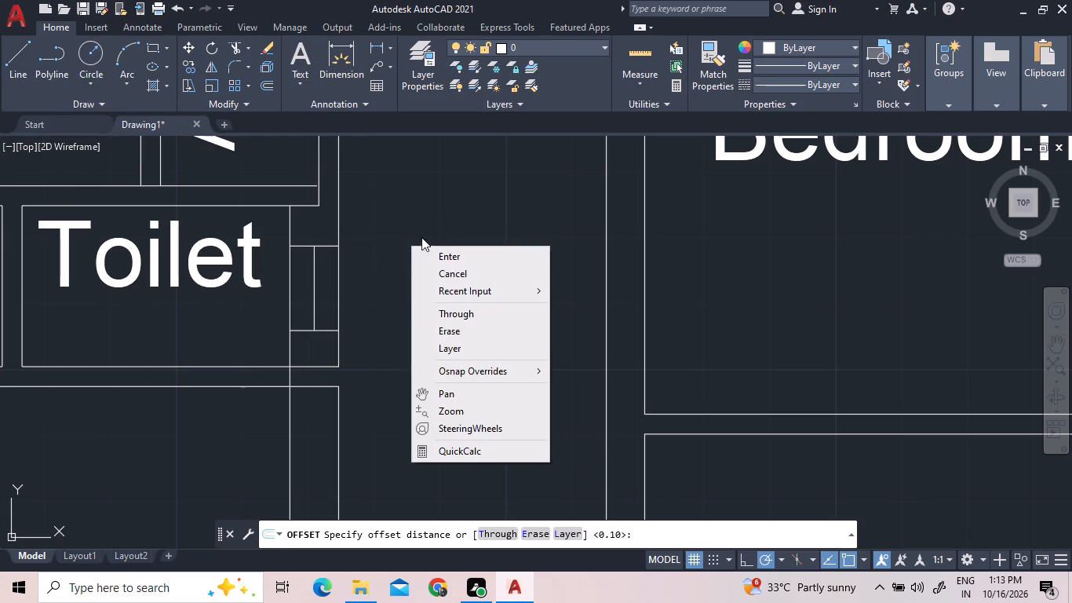
pyautogui.doubleClick(438, 248)
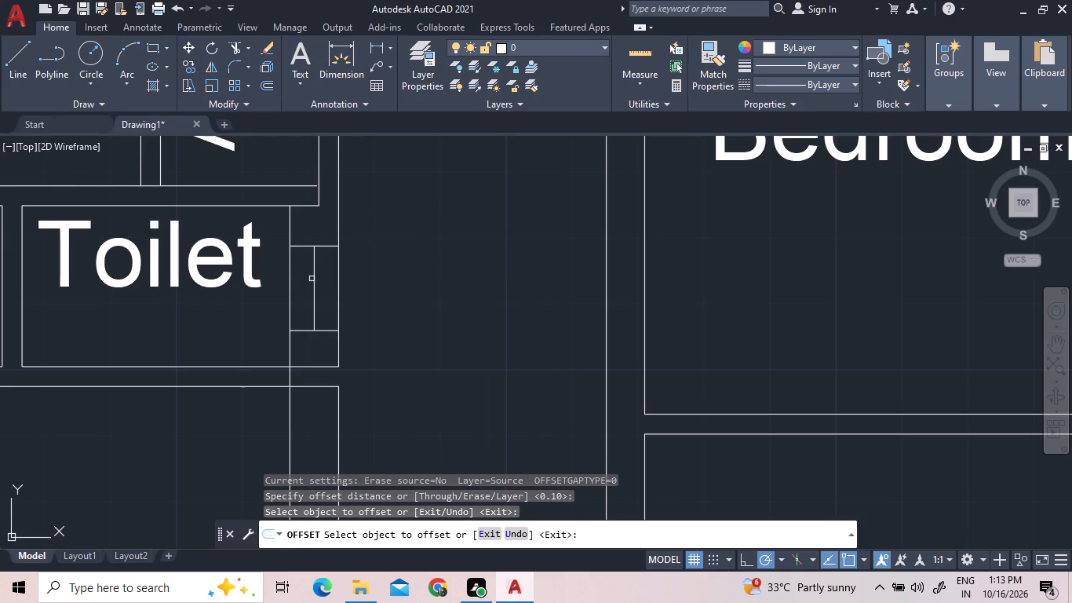
pyautogui.click(313, 280)
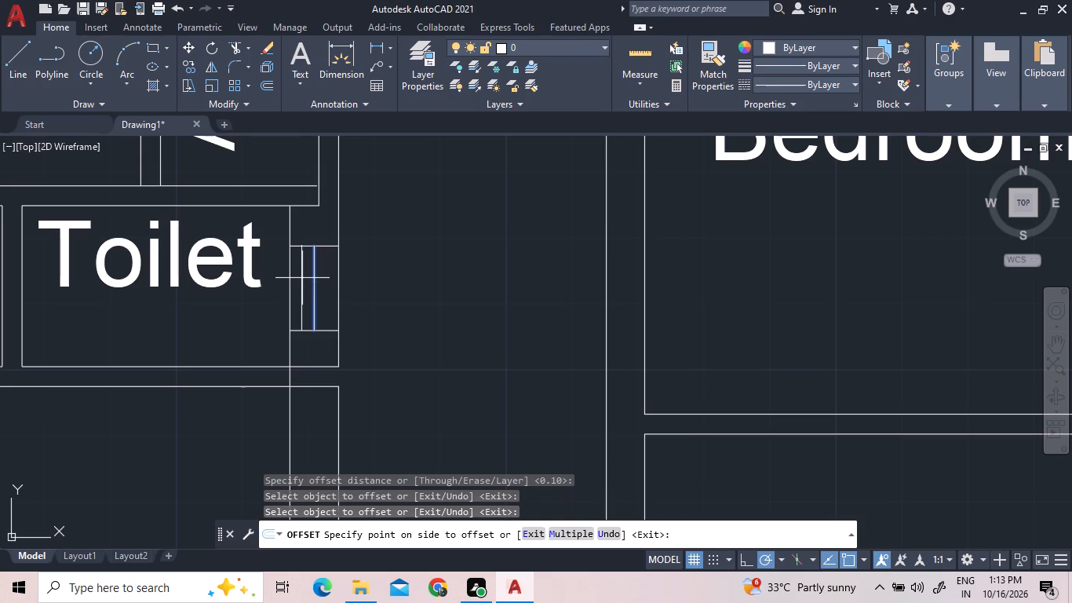
pyautogui.click(301, 278)
pyautogui.doubleClick(314, 280)
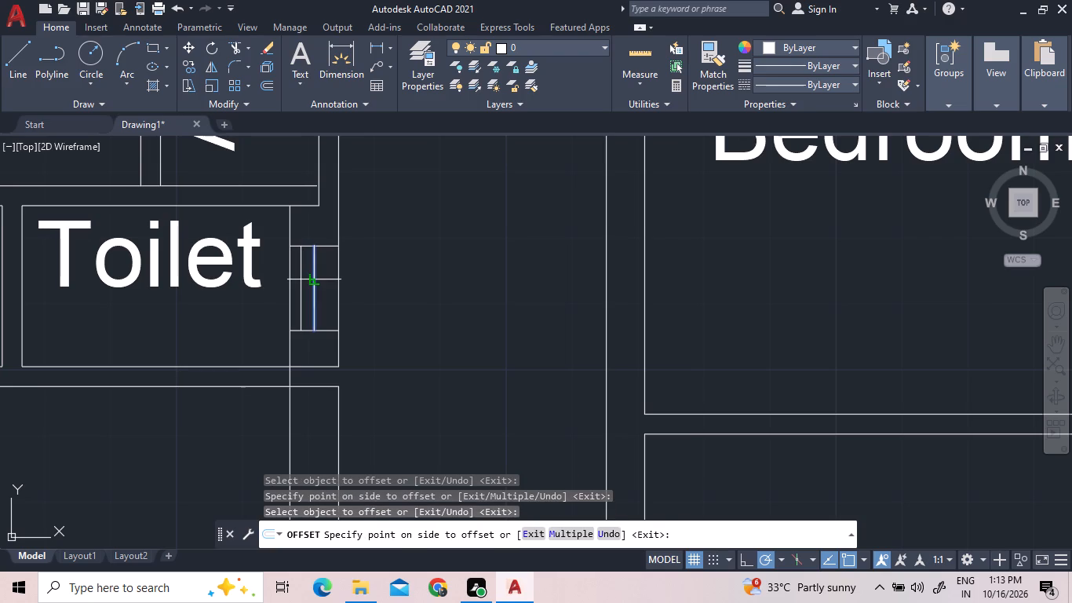
pyautogui.click(322, 280)
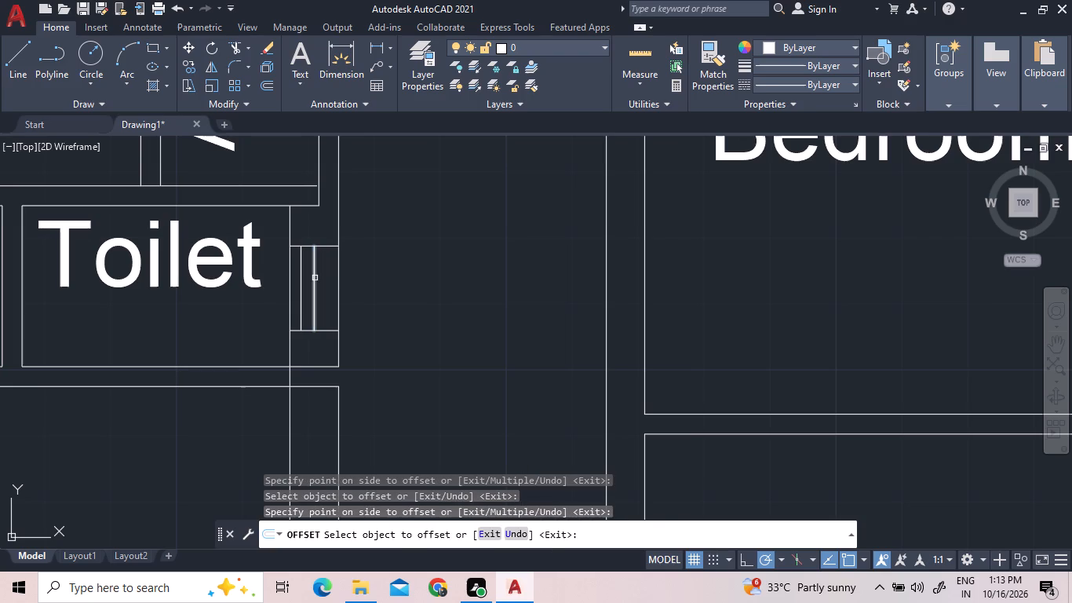
pyautogui.click(315, 278)
pyautogui.click(321, 277)
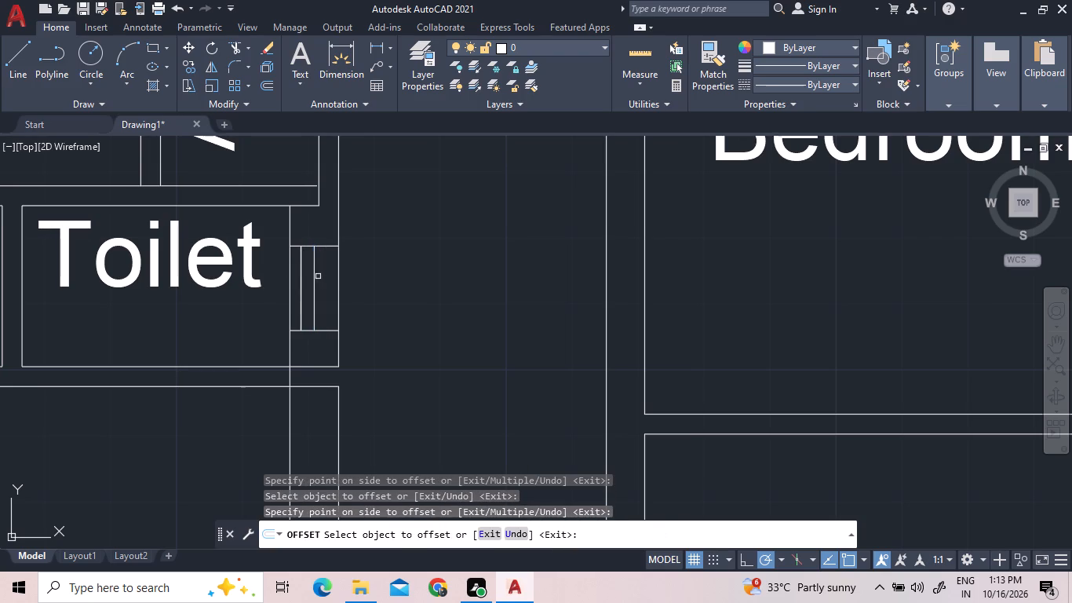
pyautogui.click(314, 275)
pyautogui.doubleClick(339, 275)
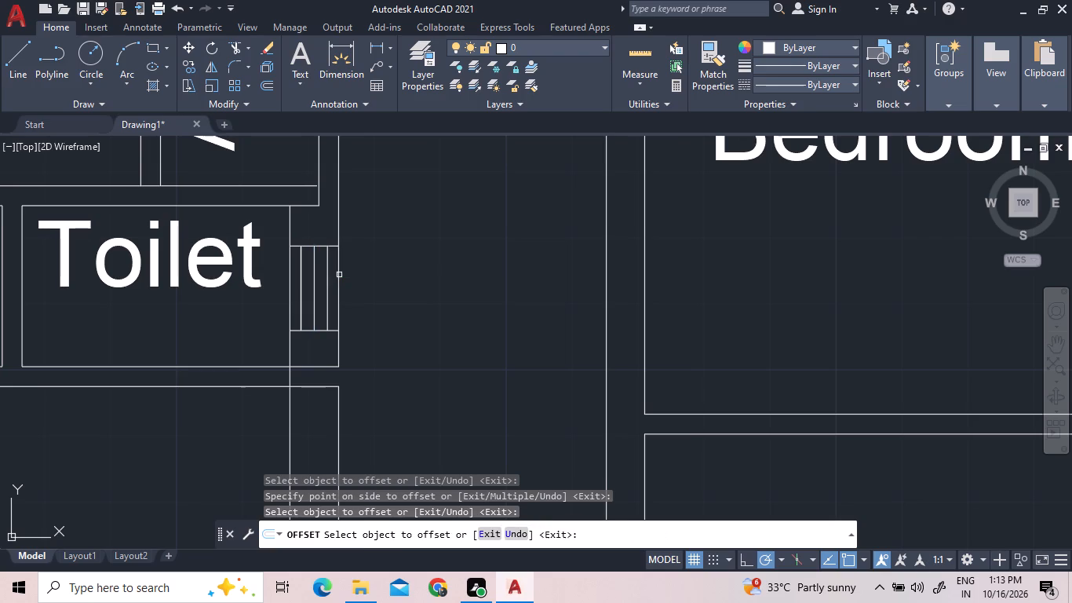
pyautogui.scroll(-2, 378, 247)
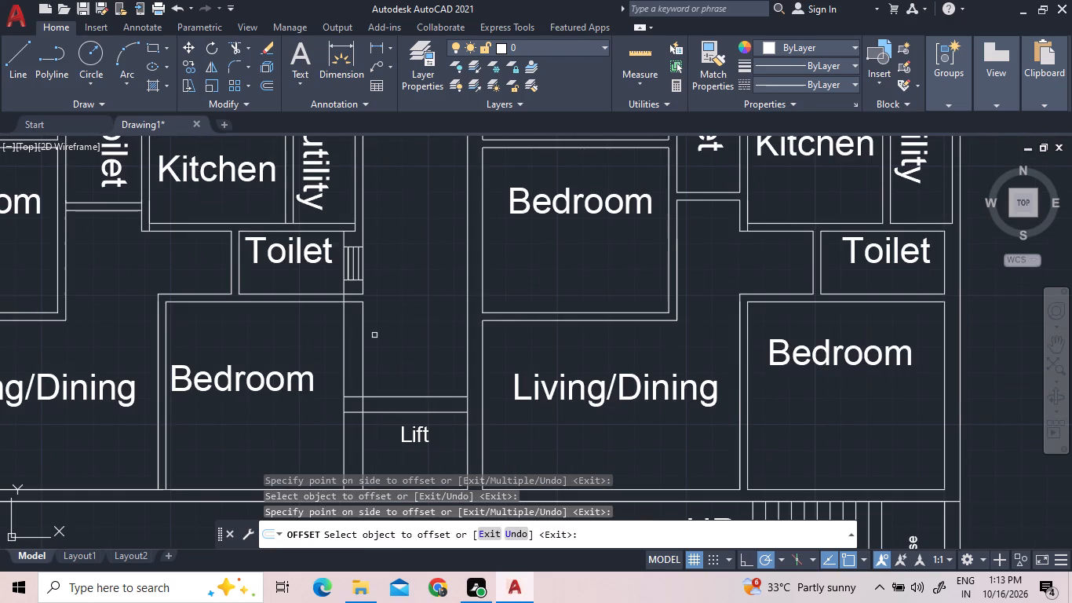
pyautogui.scroll(1, 374, 336)
pyautogui.scroll(-1, 374, 334)
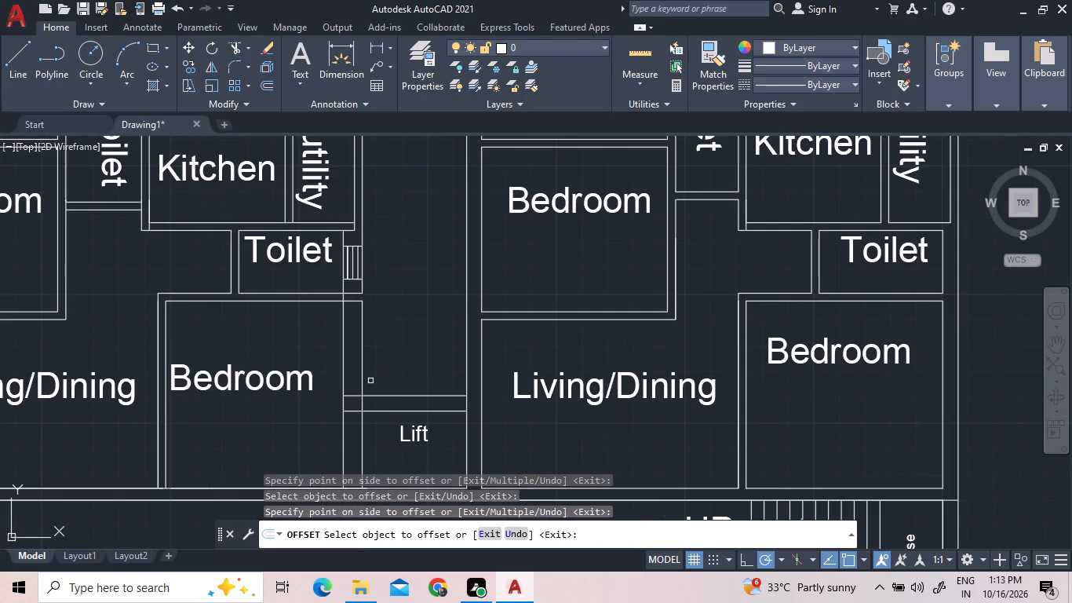
pyautogui.rightClick(381, 324)
pyautogui.click(399, 328)
# Draw a vertical line about 1.43 long inside the wall between the bedroom and the lift lobby, starting at the midpoint of its north end.
pyautogui.scroll(-1, 370, 257)
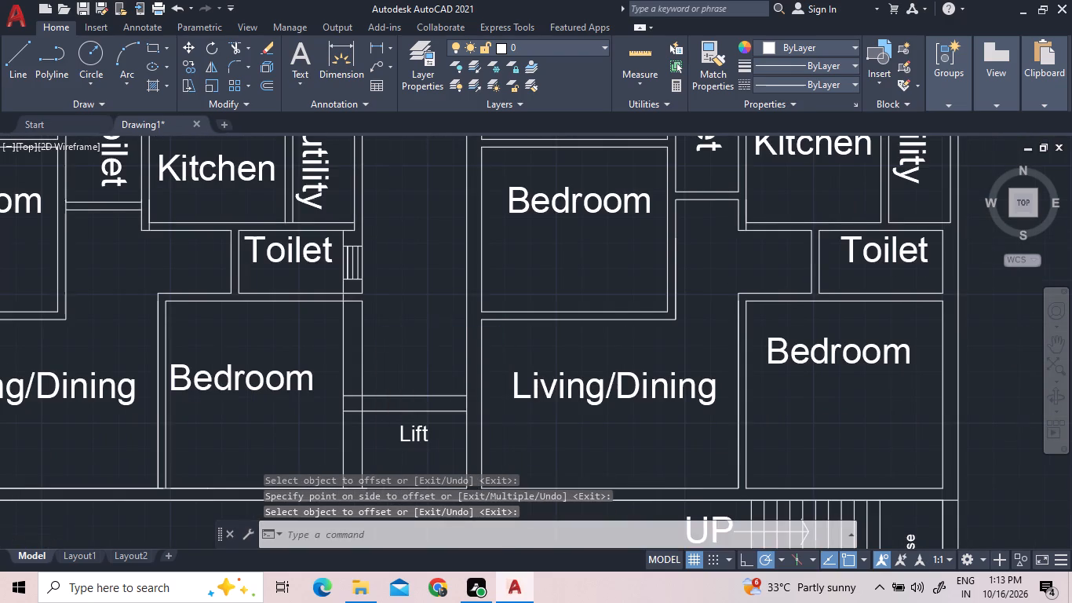
pyautogui.scroll(-1, 370, 257)
pyautogui.scroll(2, 388, 301)
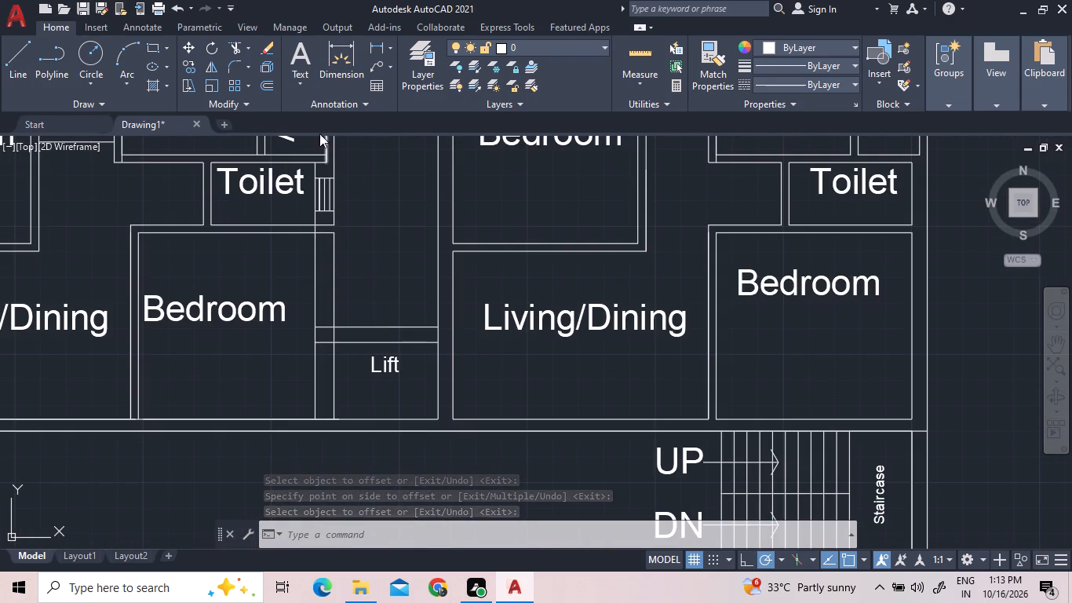
pyautogui.click(27, 62)
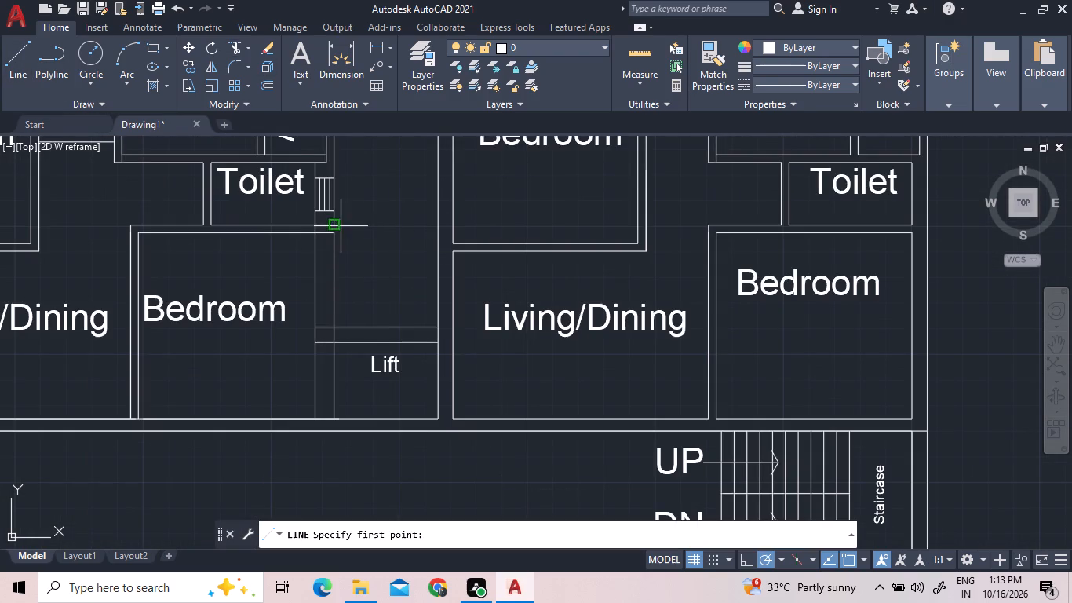
pyautogui.scroll(3, 324, 235)
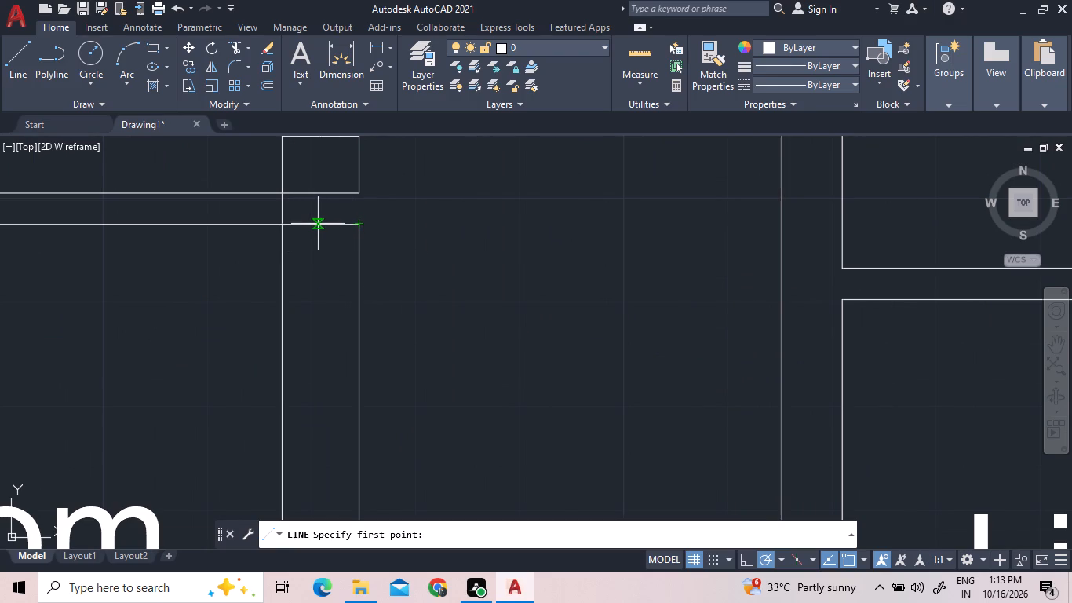
pyautogui.click(319, 224)
pyautogui.scroll(-2, 317, 290)
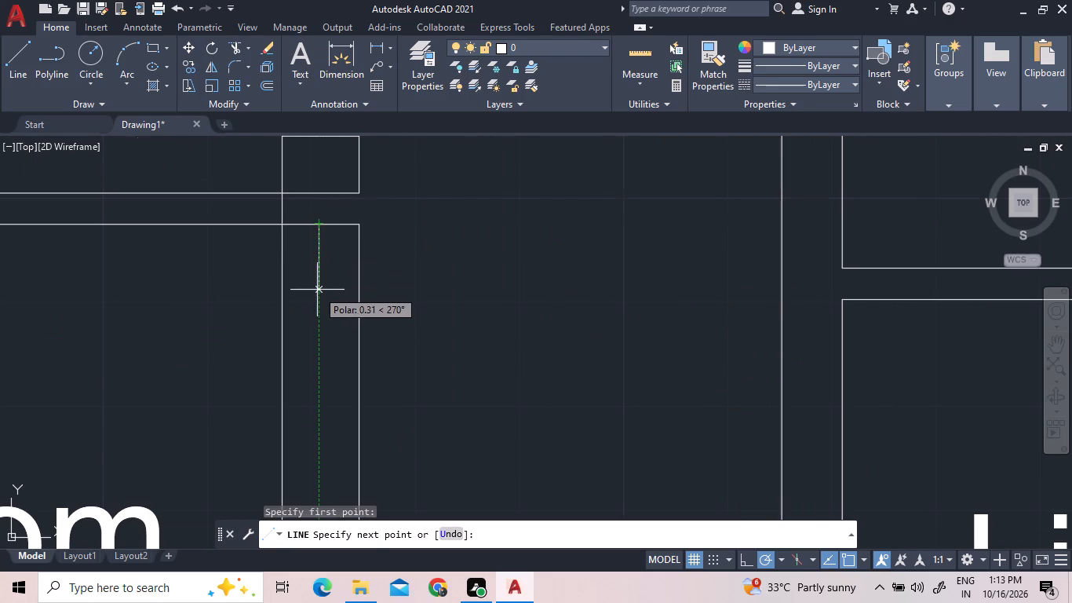
pyautogui.scroll(-1, 317, 290)
pyautogui.scroll(3, 315, 370)
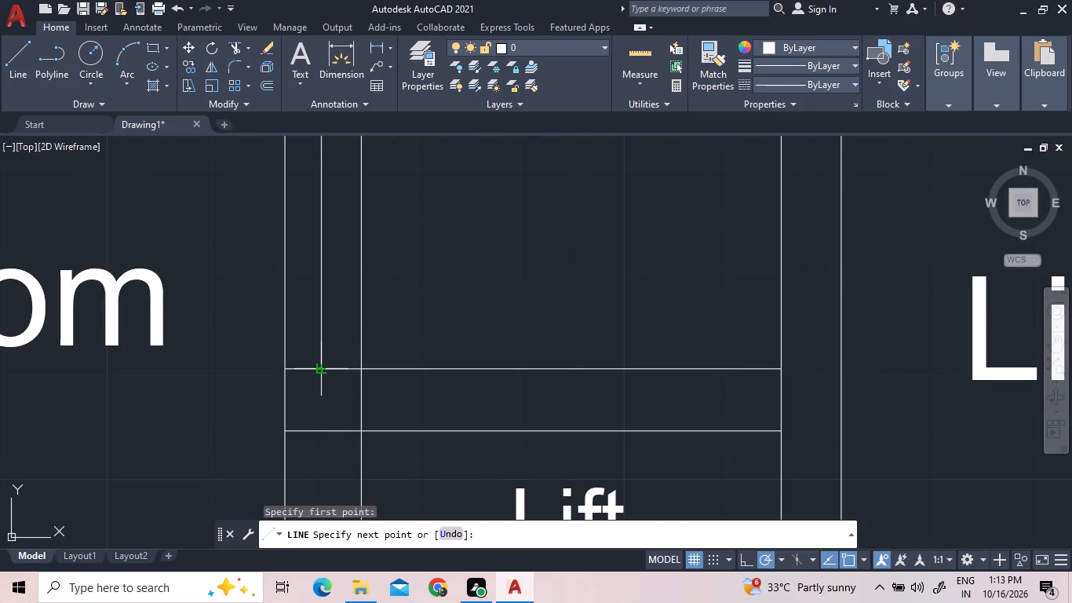
pyautogui.click(326, 284)
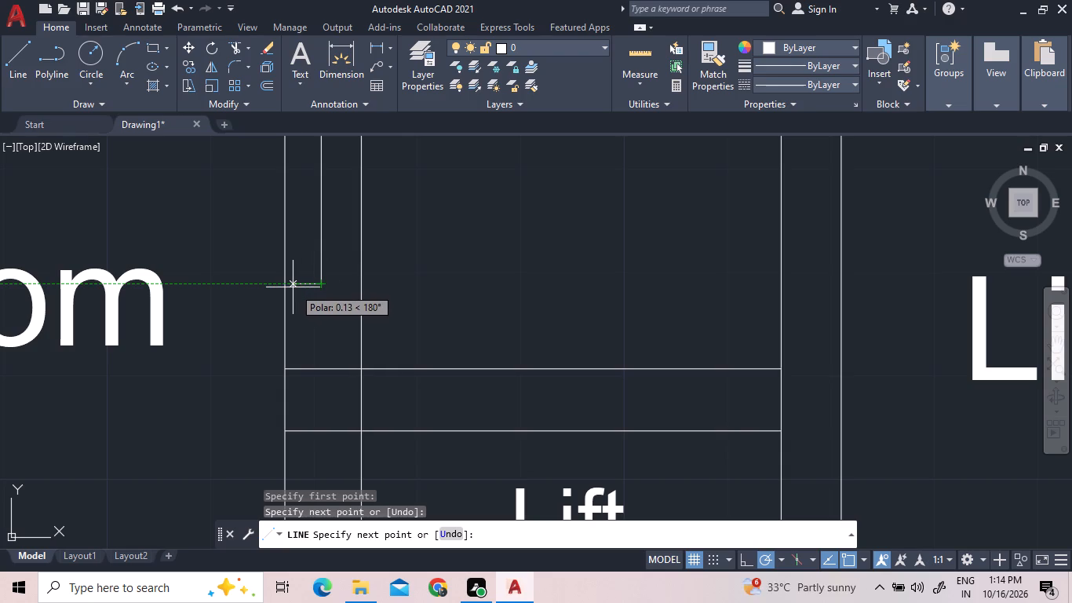
pyautogui.rightClick(295, 287)
pyautogui.click(321, 290)
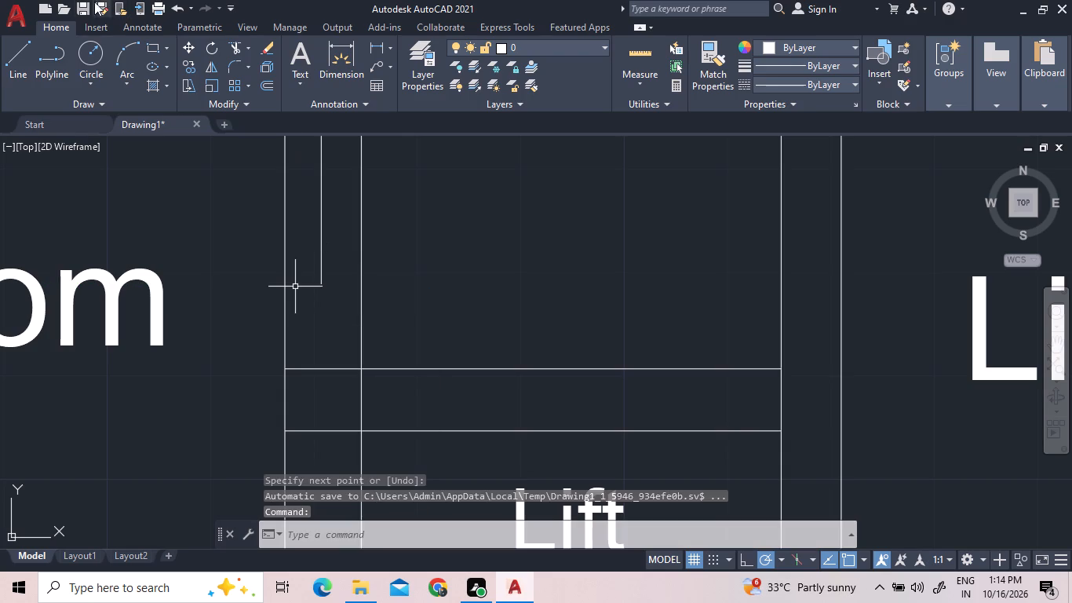
# Draw a horizontal line across the bedroom's east wall just below the new vertical line's lower end.
pyautogui.click(7, 65)
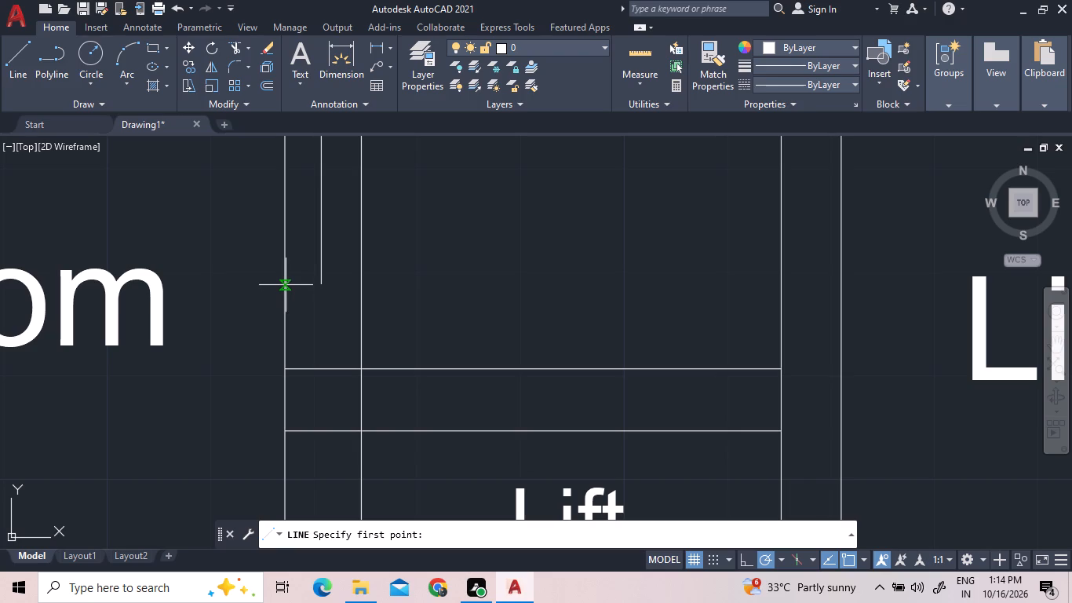
pyautogui.doubleClick(362, 287)
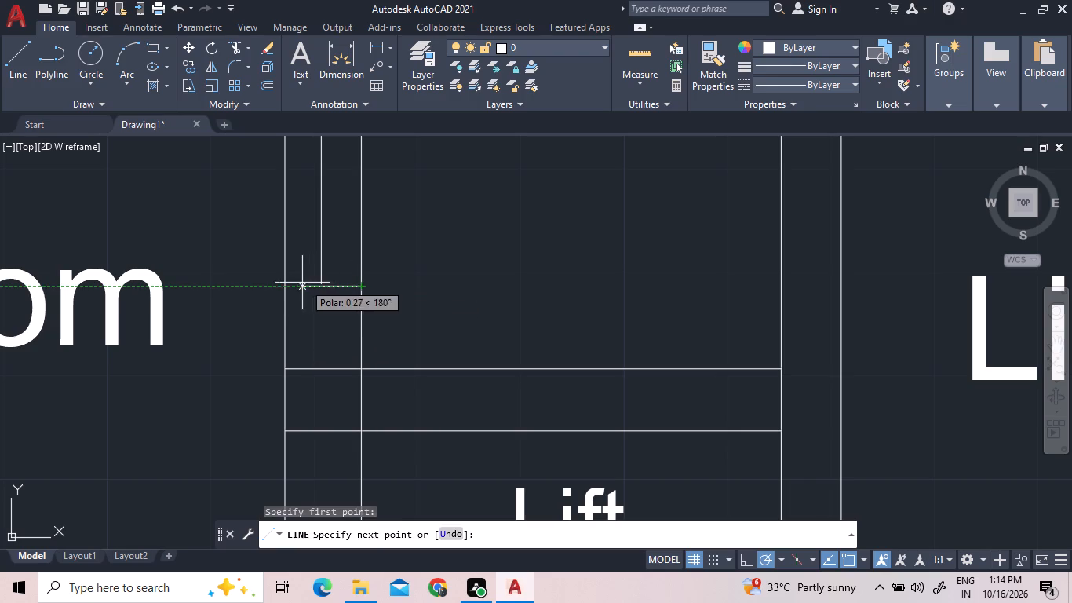
pyautogui.click(283, 286)
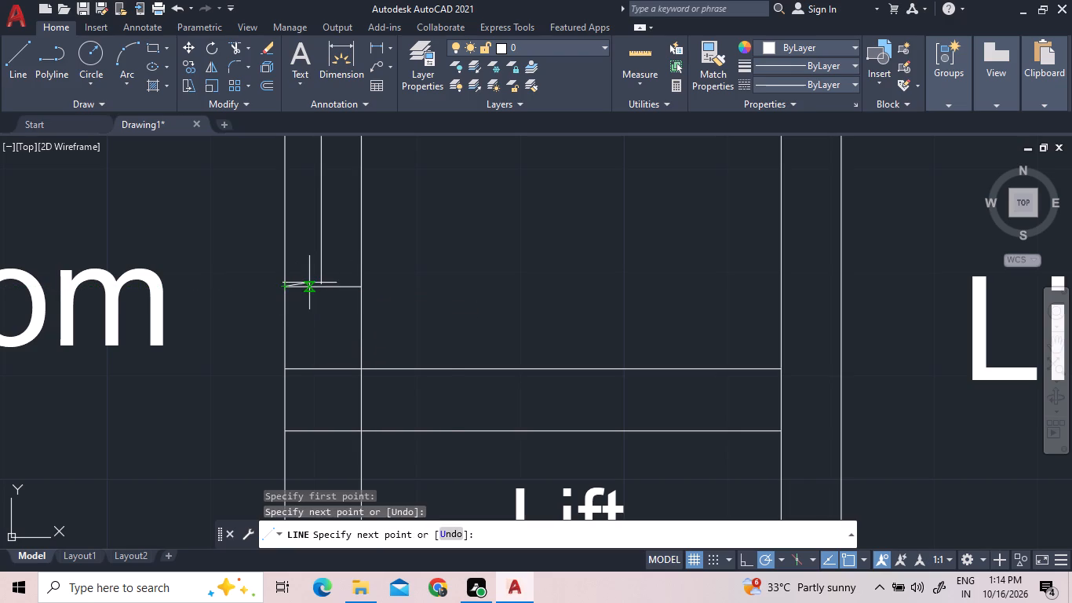
pyautogui.rightClick(310, 283)
pyautogui.click(315, 288)
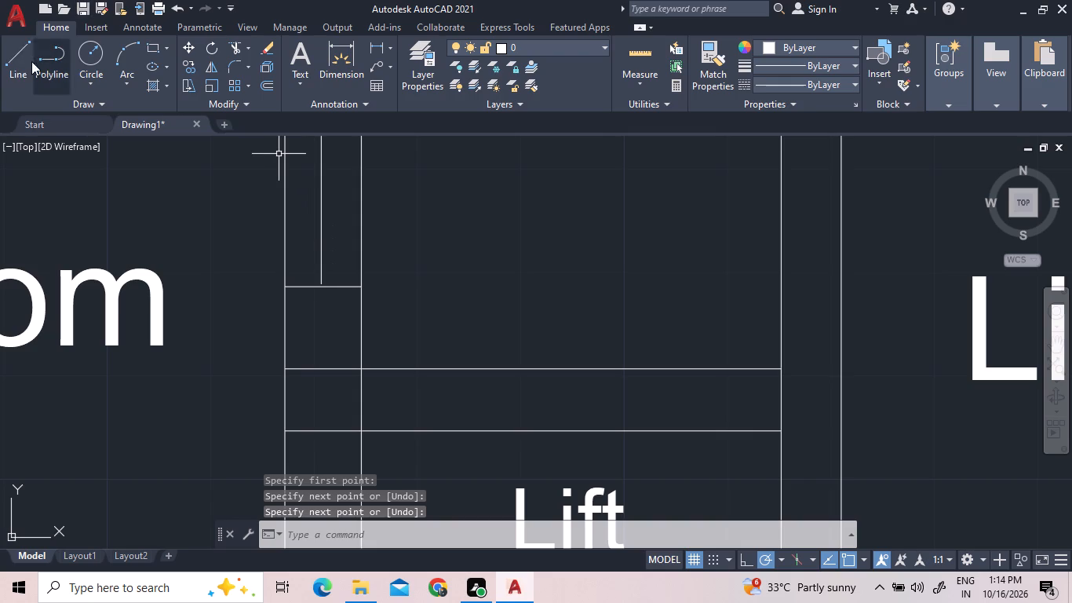
# Extend the vertical window line in the bedroom's east wall down to the horizontal line across the wall.
pyautogui.click(247, 46)
pyautogui.click(258, 100)
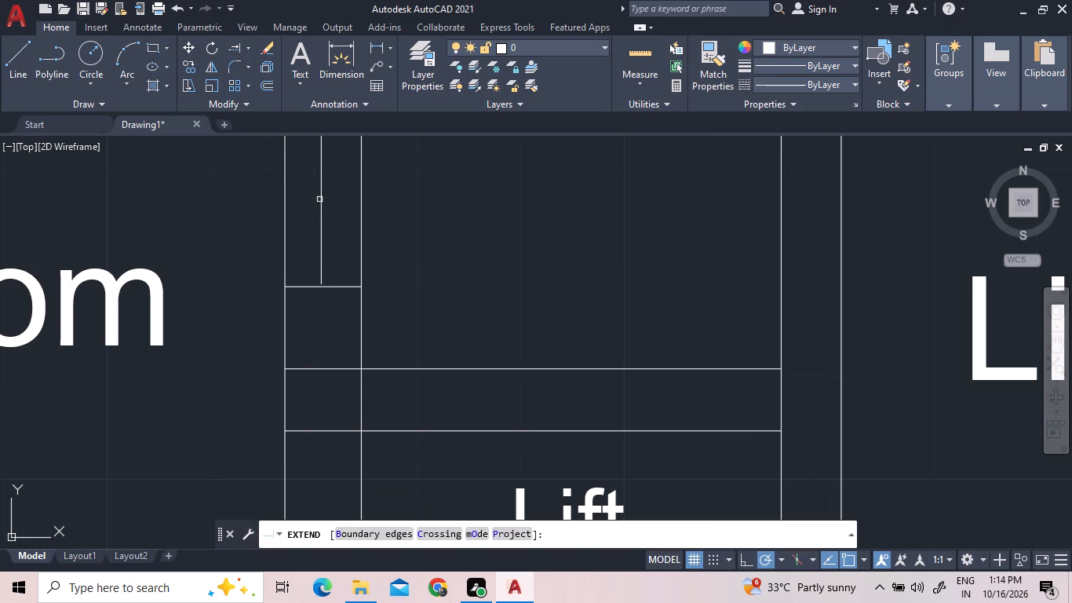
pyautogui.click(322, 201)
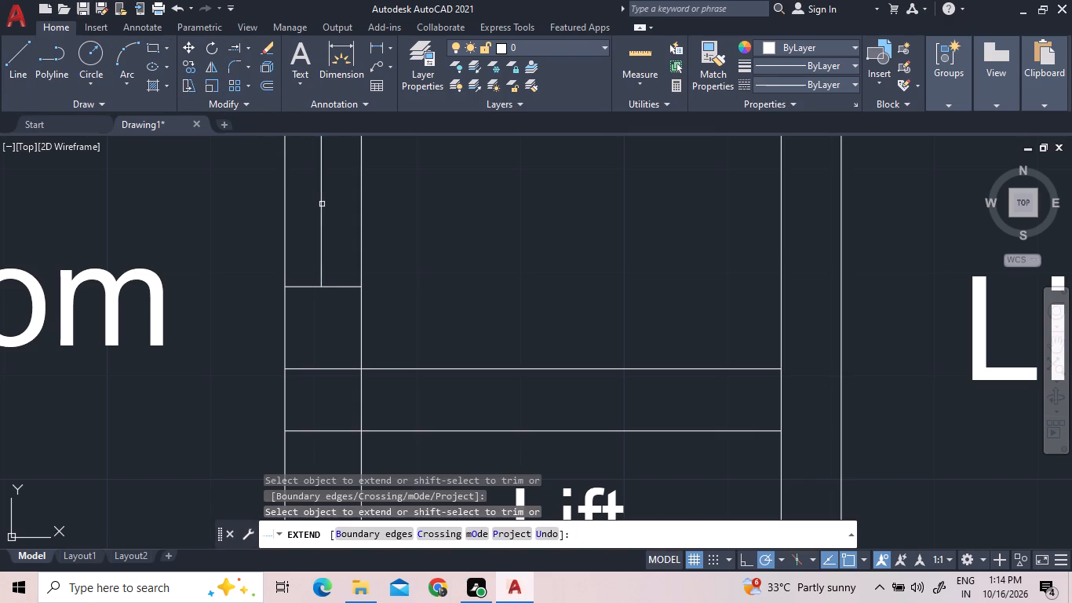
pyautogui.scroll(-5, 325, 220)
pyautogui.scroll(1, 332, 191)
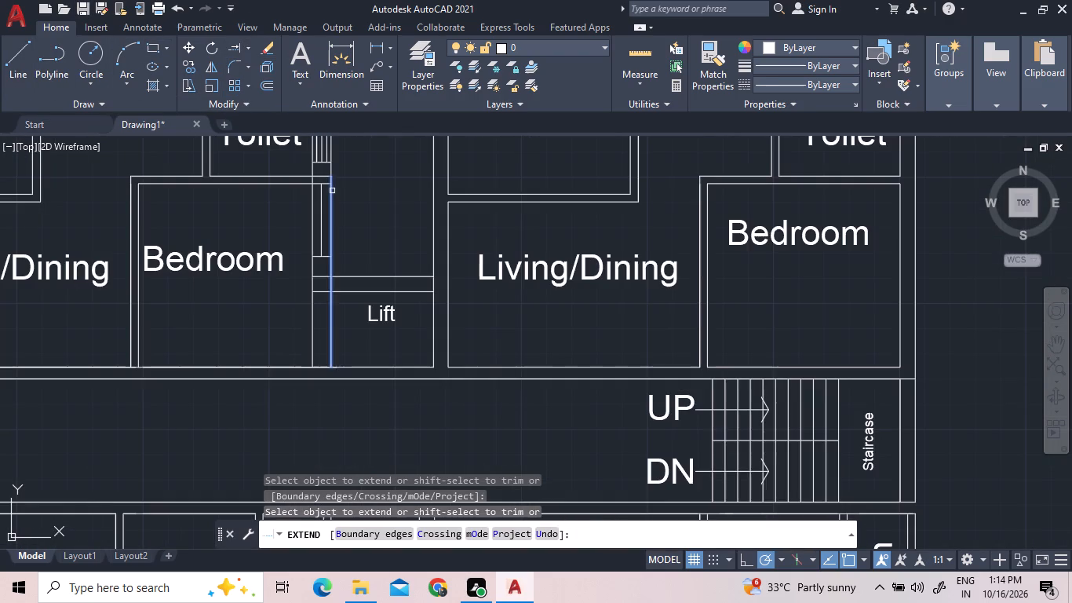
pyautogui.rightClick(354, 192)
pyautogui.click(364, 199)
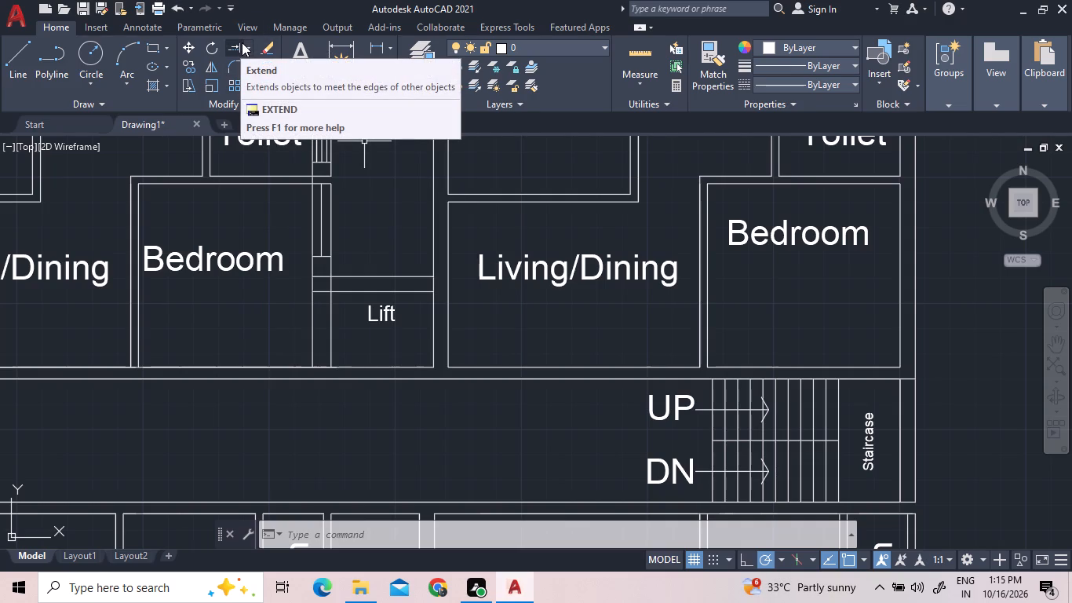
# Trim the line pieces where the lift's north wall meets the bedroom-side wall and the lift lobby's east wall.
pyautogui.click(244, 53)
pyautogui.click(249, 73)
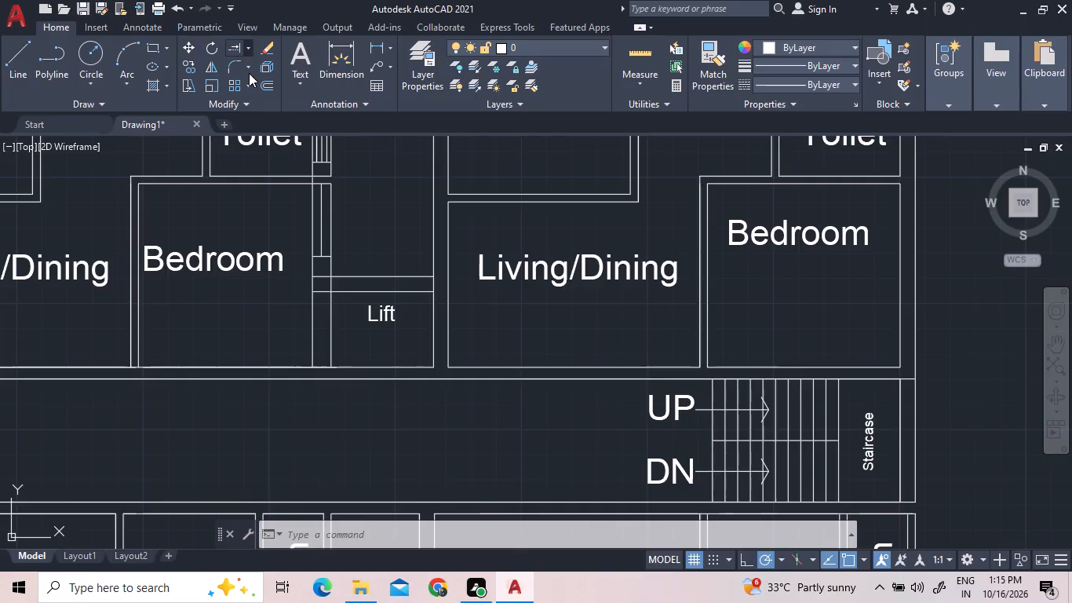
pyautogui.click(319, 293)
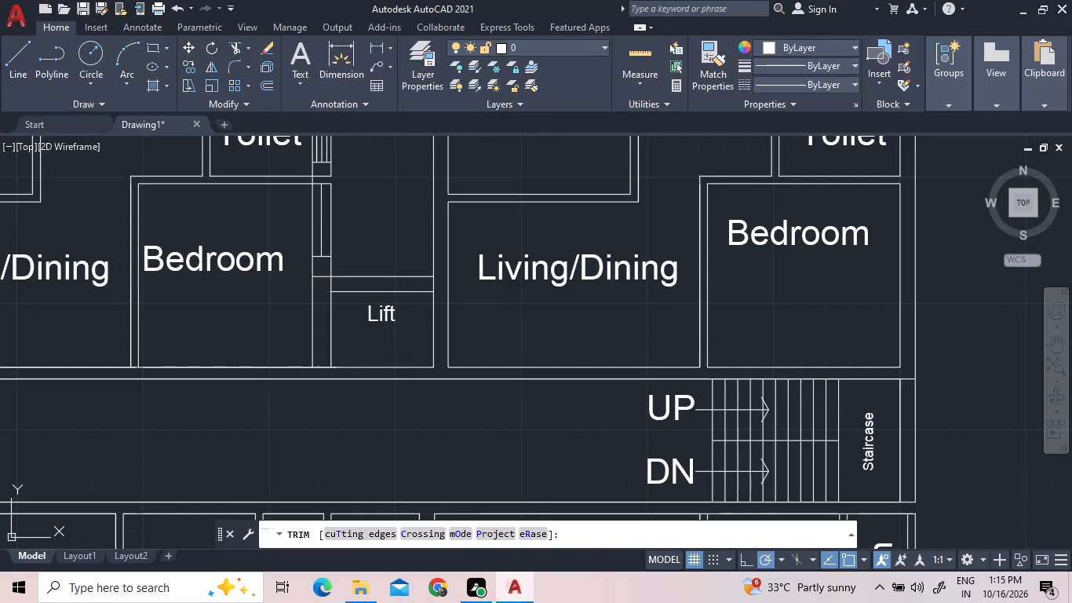
pyautogui.click(331, 287)
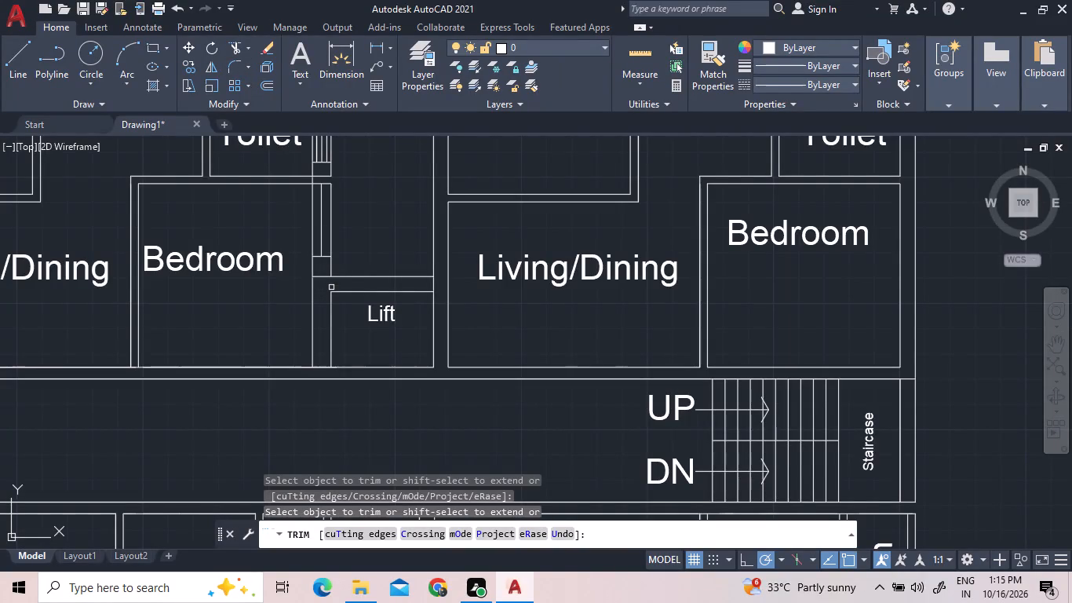
pyautogui.click(432, 281)
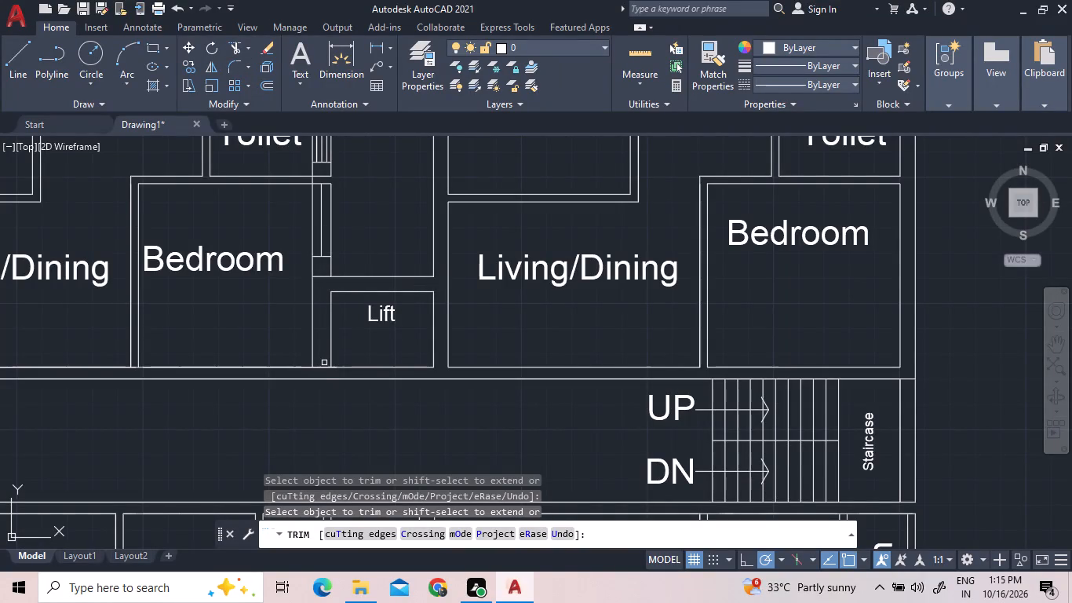
# Trim the leftover line pieces at the south ends of the bedroom's side walls and at the toilet–bedroom junction beside the windows.
pyautogui.click(324, 364)
pyautogui.click(322, 368)
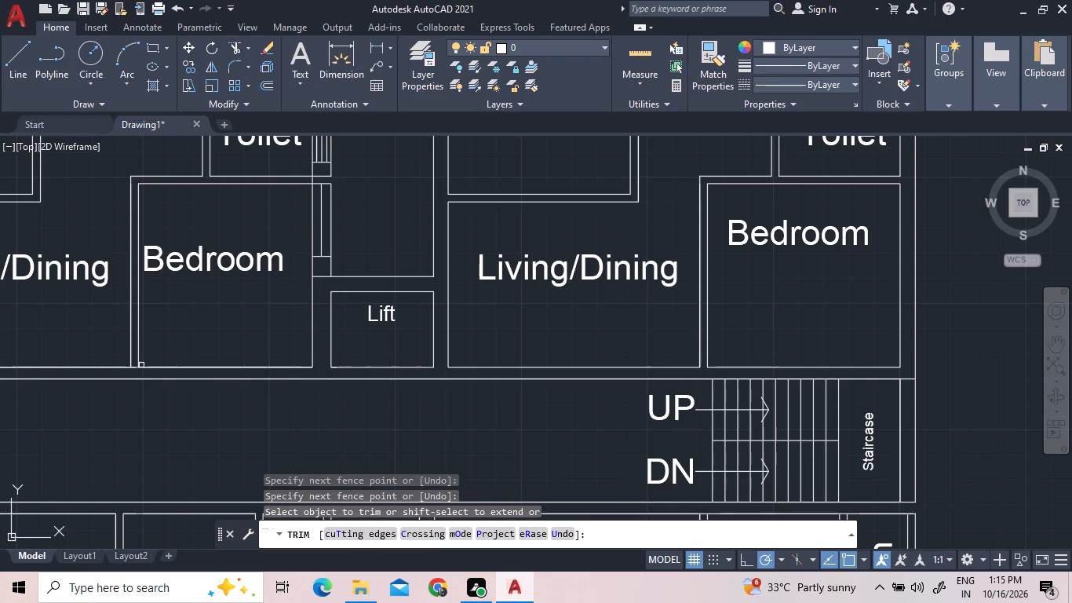
pyautogui.click(133, 368)
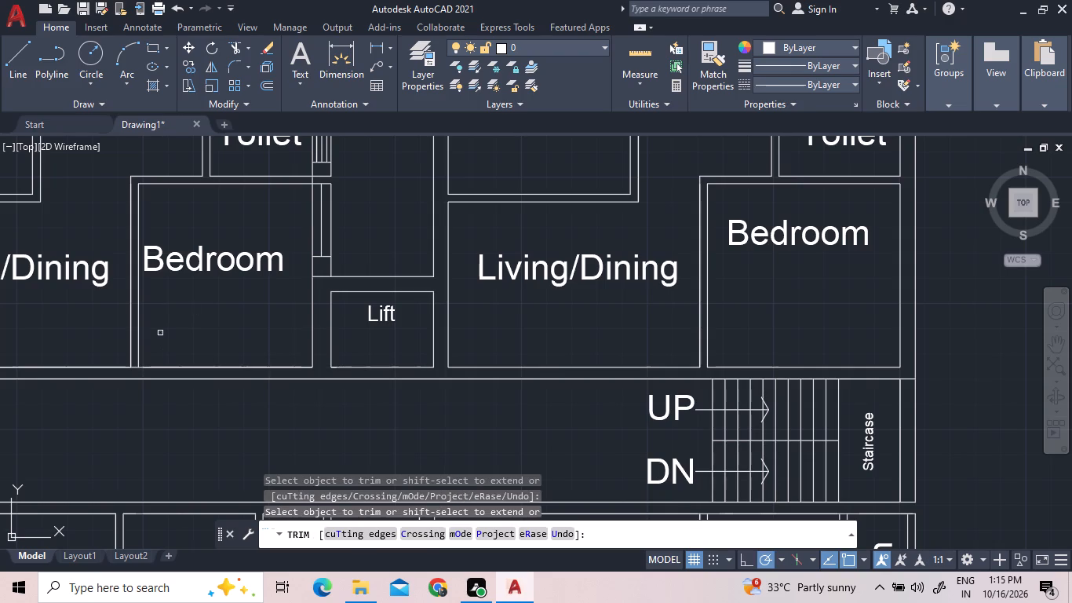
pyautogui.click(134, 368)
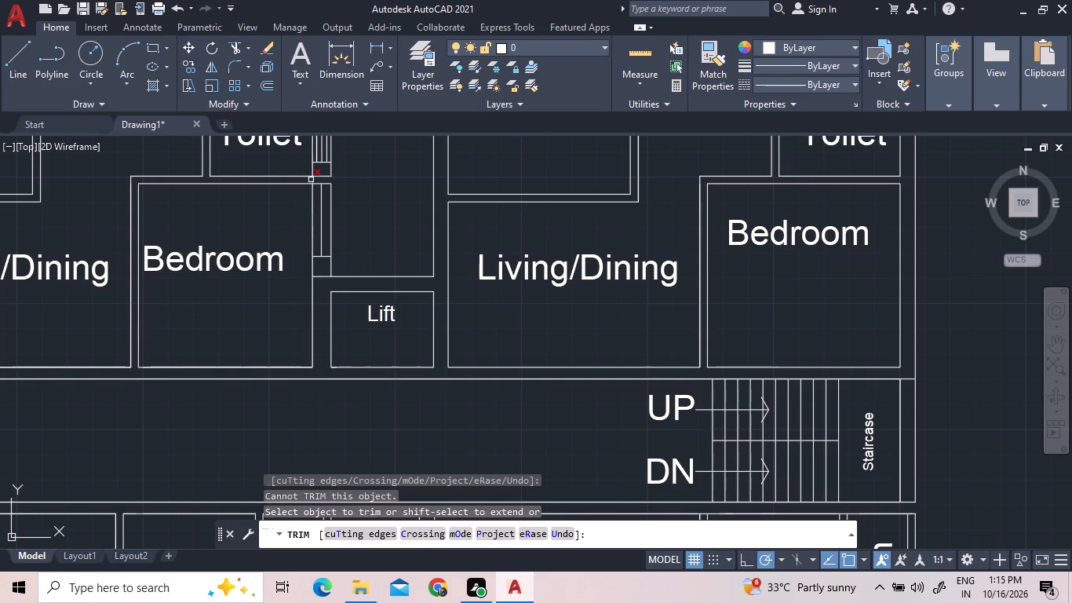
pyautogui.scroll(2, 317, 178)
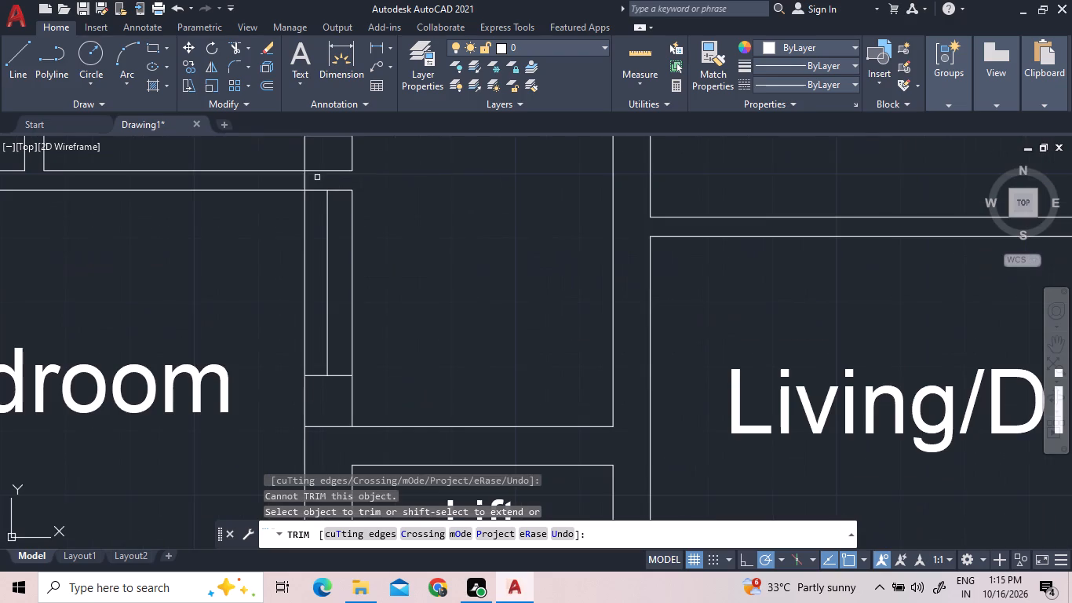
pyautogui.click(306, 178)
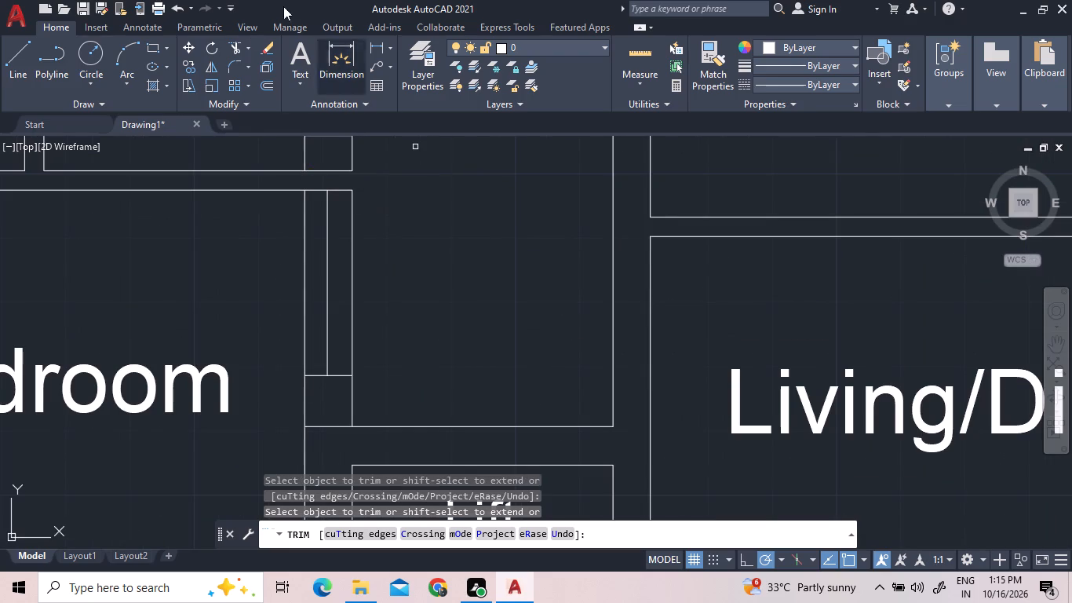
pyautogui.scroll(-1, 308, 257)
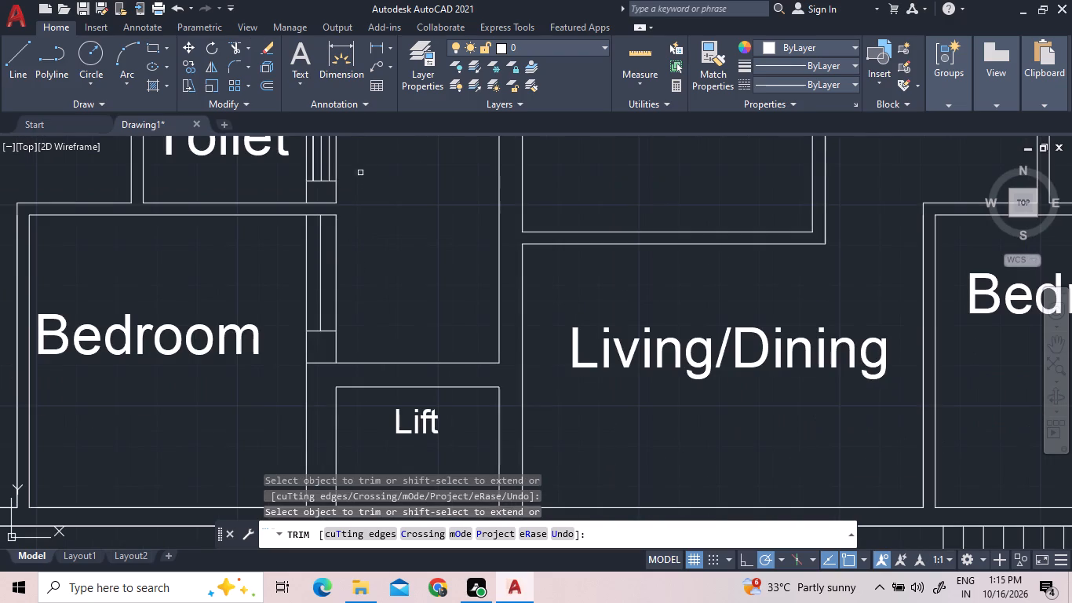
# Extend the bedroom's outer east wall line up to the toilet's south wall, and the toilet's north wall line to the outer wall.
pyautogui.click(250, 47)
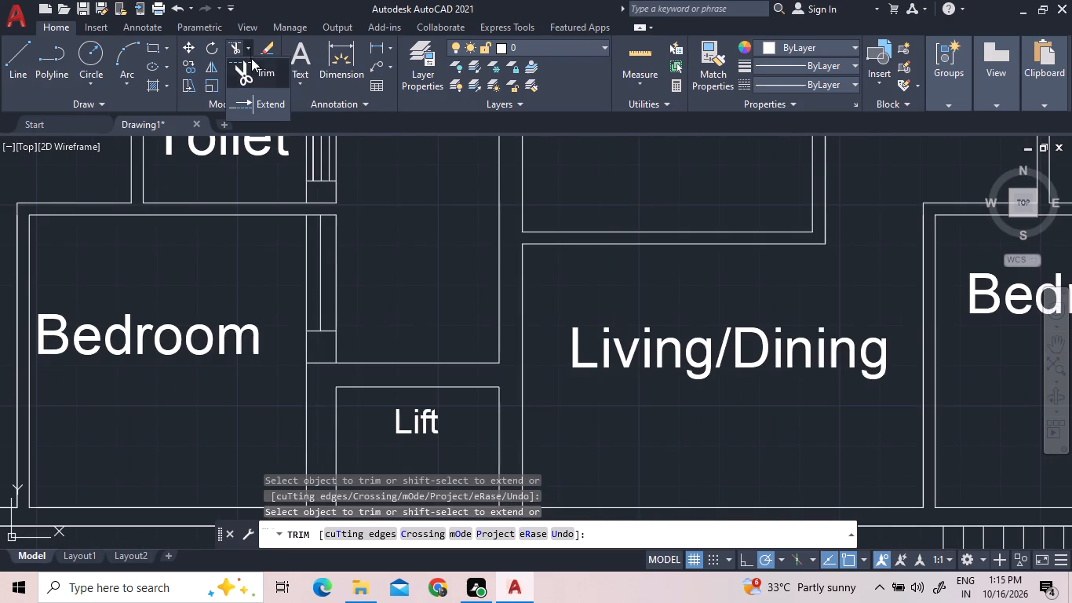
pyautogui.click(260, 108)
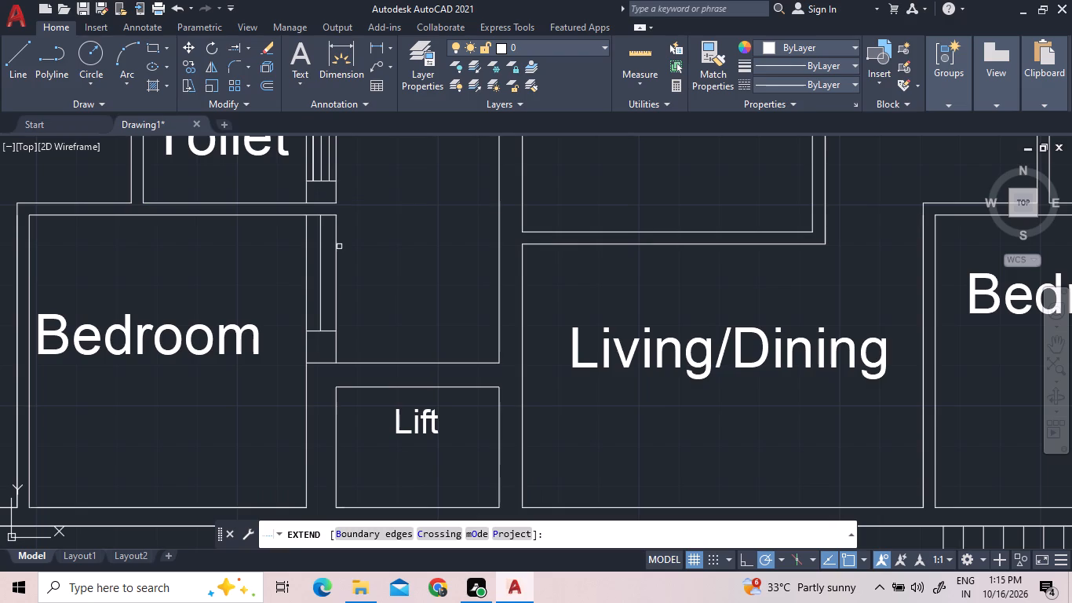
pyautogui.click(337, 238)
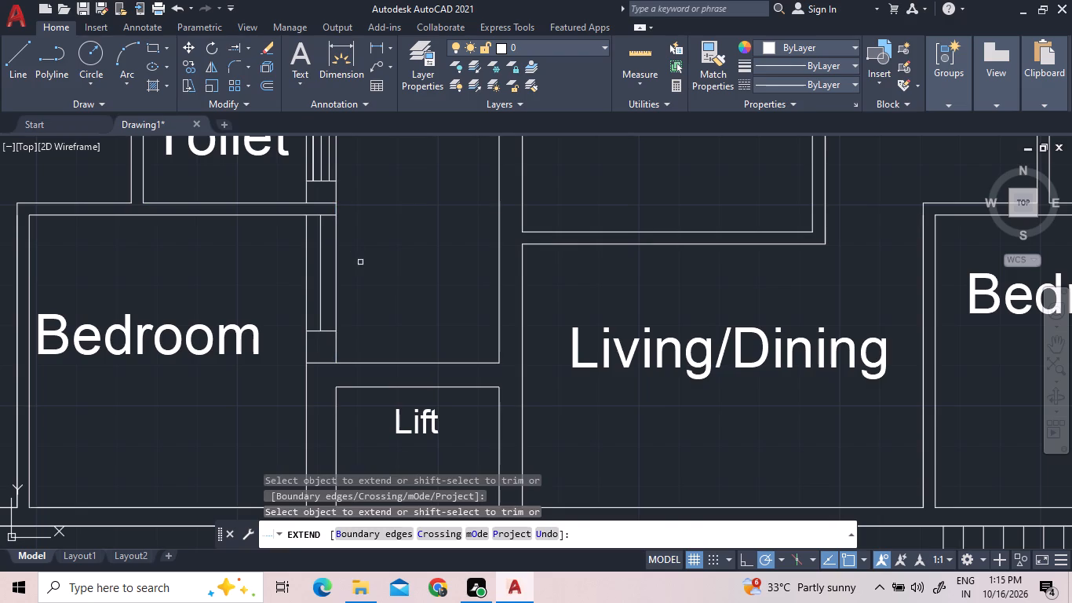
pyautogui.scroll(-2, 362, 265)
pyautogui.scroll(3, 356, 189)
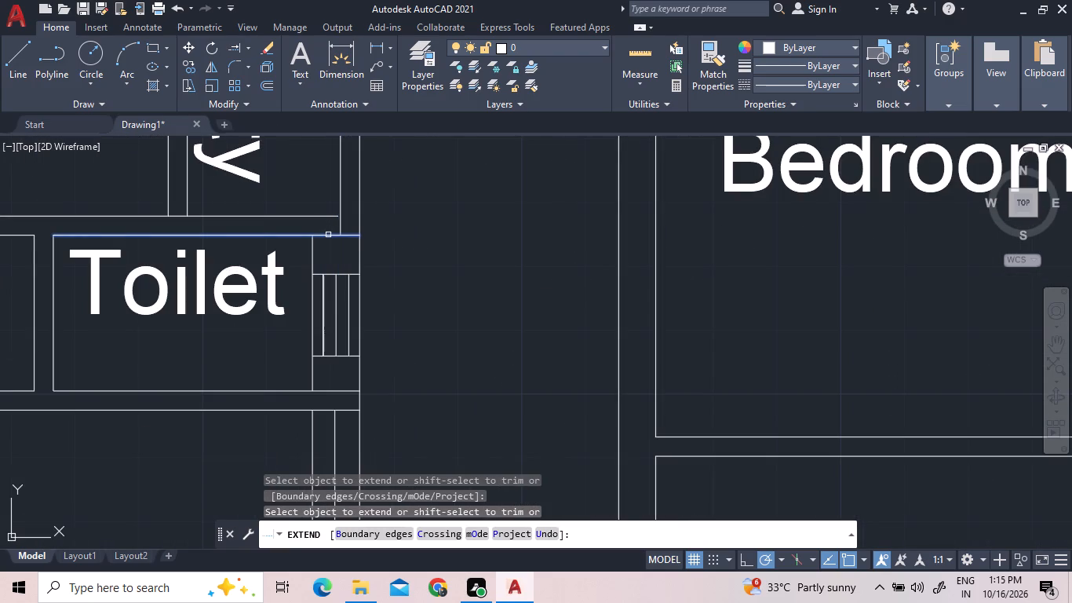
pyautogui.click(328, 235)
pyautogui.rightClick(342, 224)
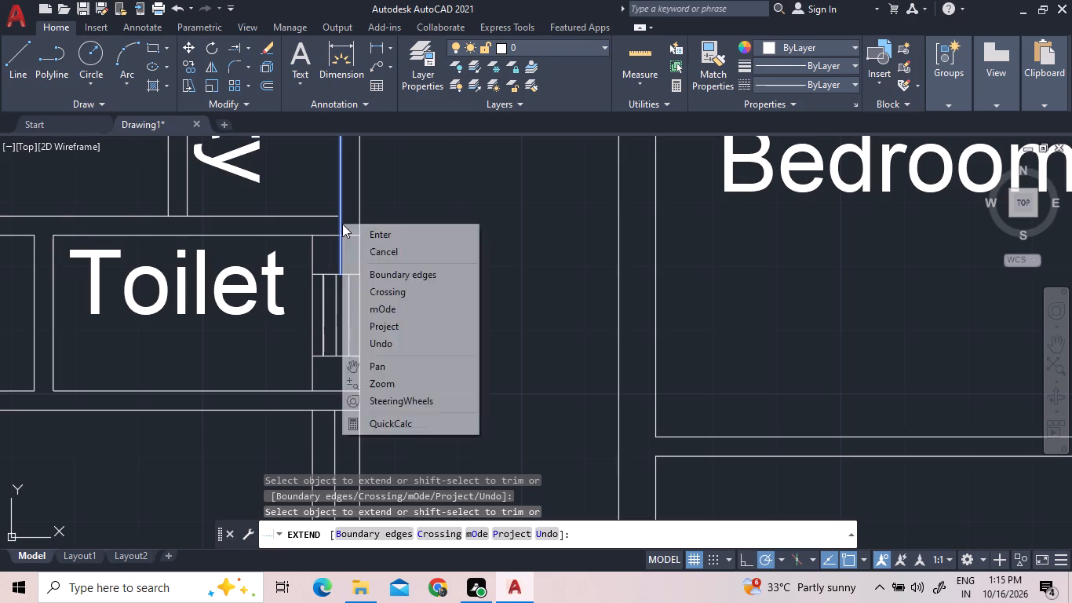
pyautogui.click(350, 229)
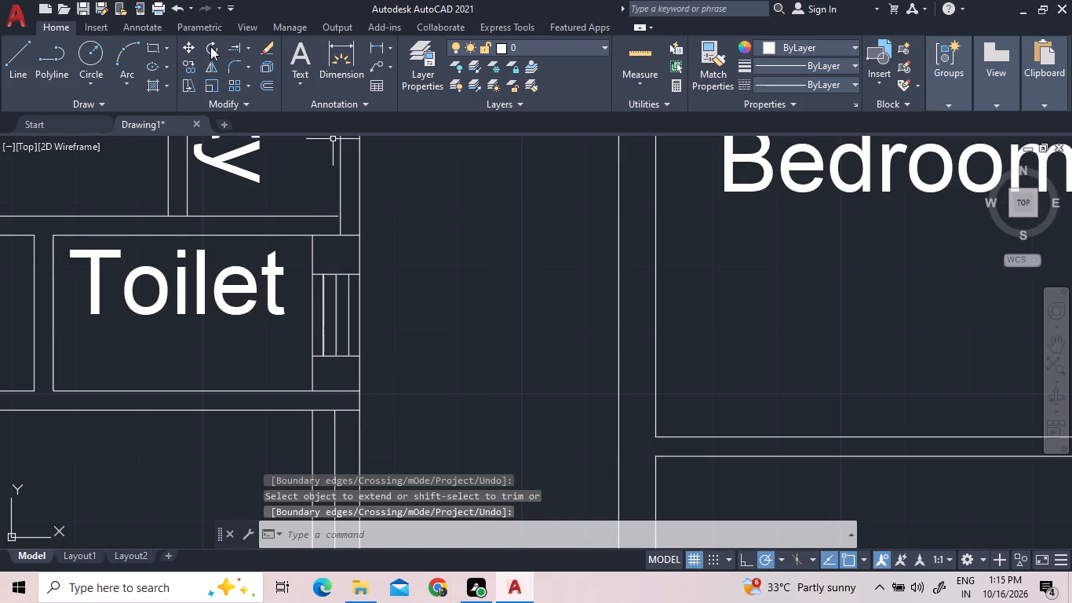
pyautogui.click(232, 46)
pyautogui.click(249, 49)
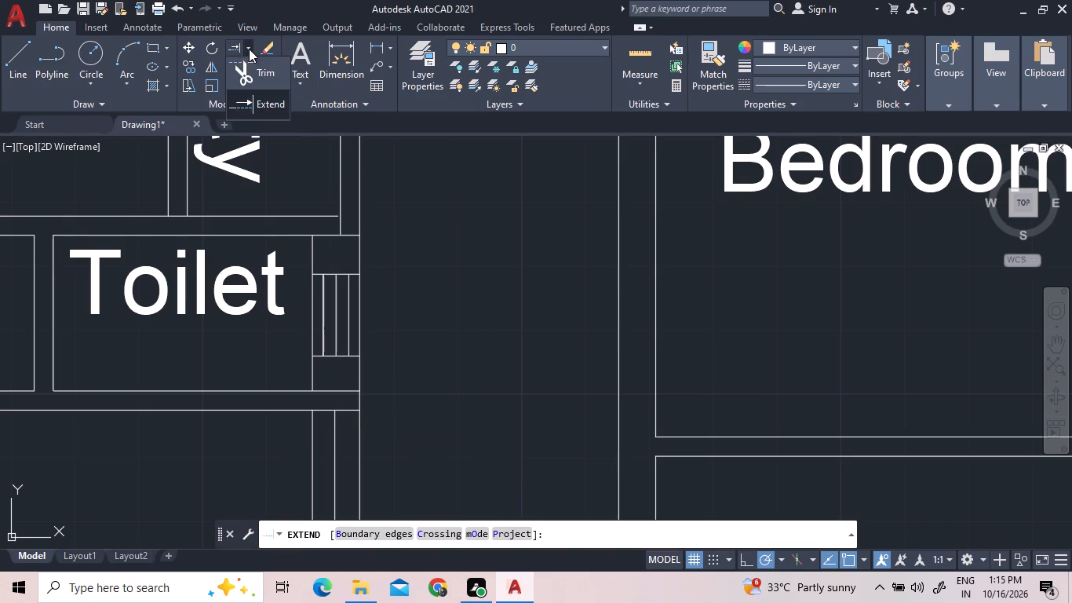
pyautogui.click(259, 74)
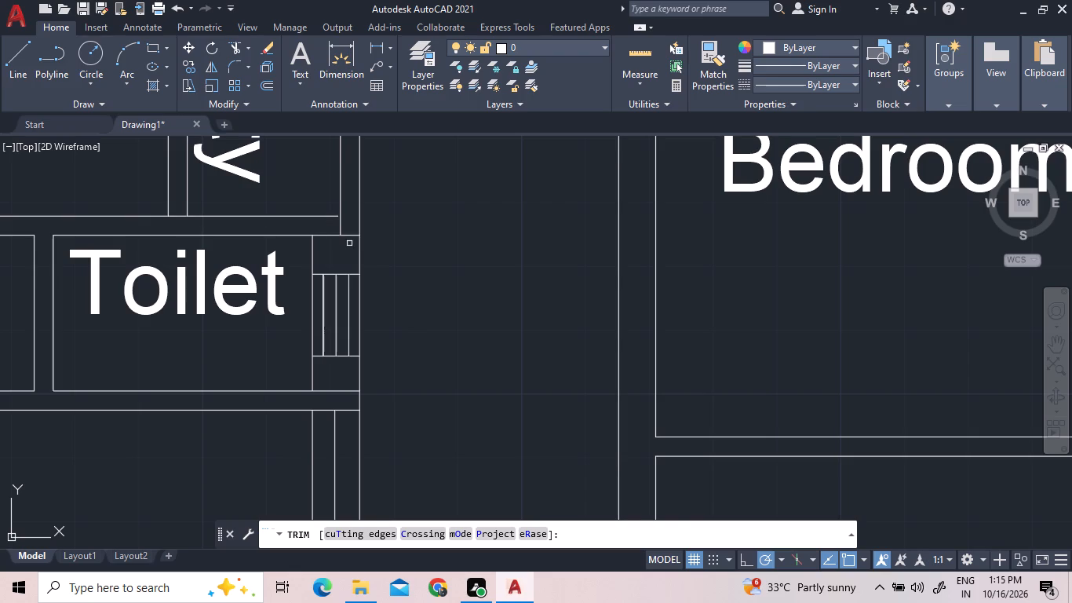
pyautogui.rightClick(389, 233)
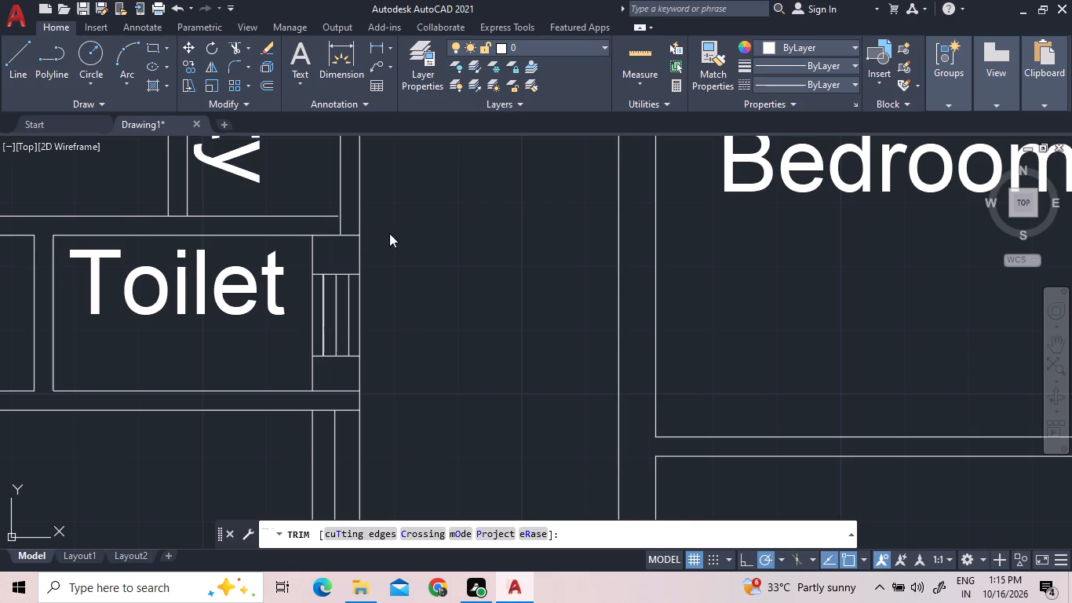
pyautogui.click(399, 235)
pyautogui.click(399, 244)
# Extend the utility room's south wall line east to meet its east wall line above the horizontal "Toilet" label.
pyautogui.click(243, 43)
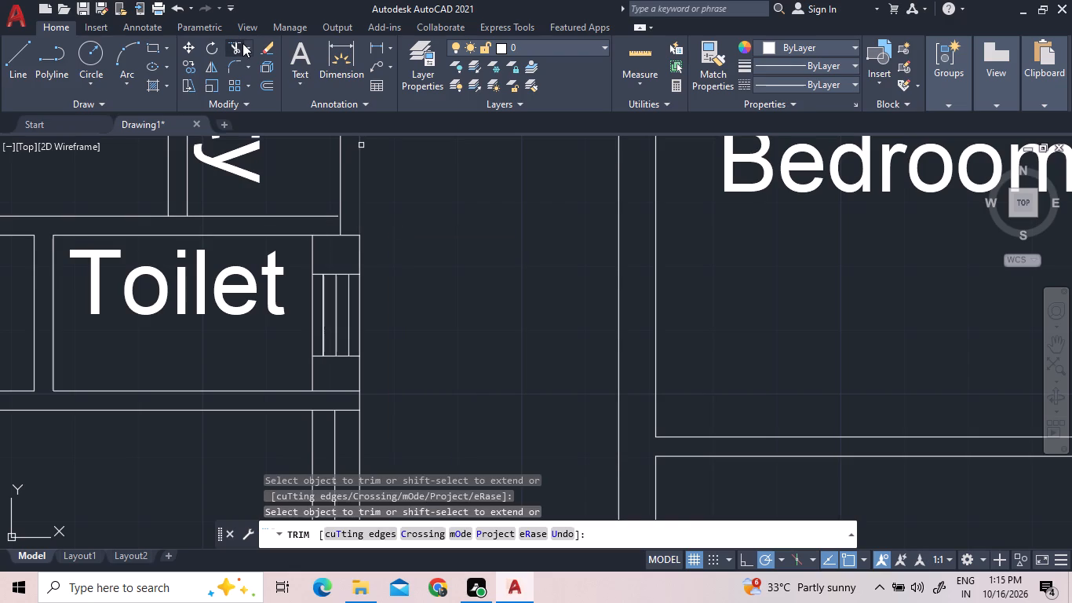
pyautogui.click(248, 47)
pyautogui.click(251, 108)
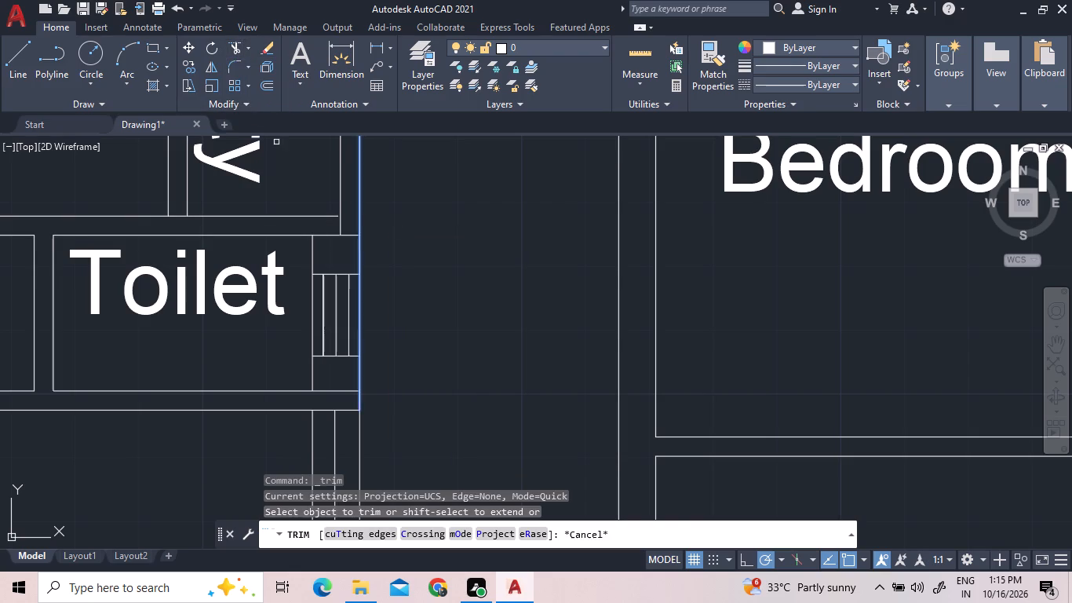
pyautogui.click(323, 216)
pyautogui.scroll(-1, 332, 197)
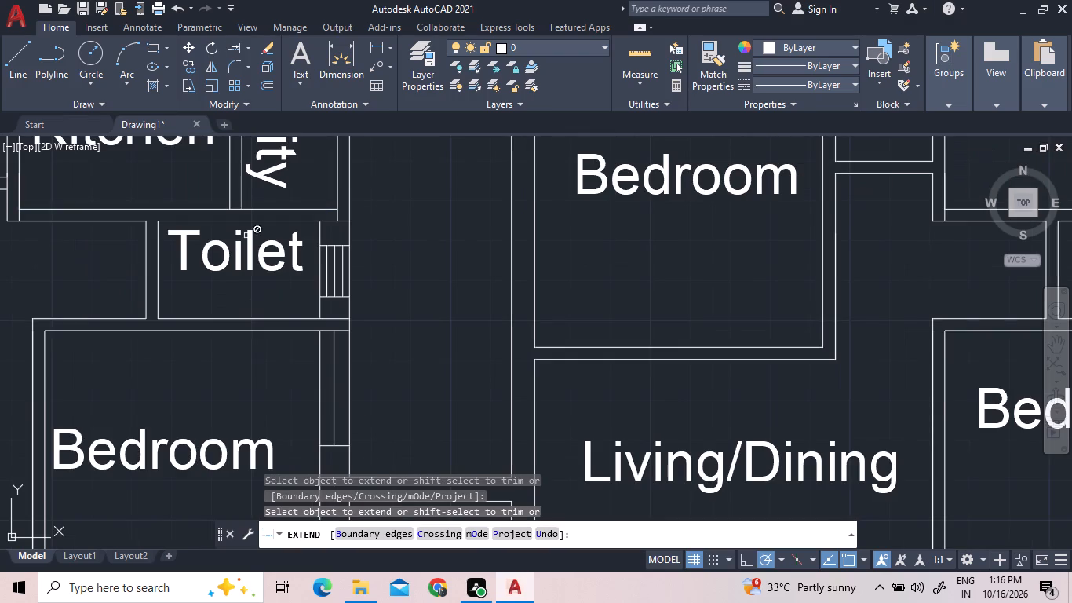
pyautogui.scroll(-2, 310, 269)
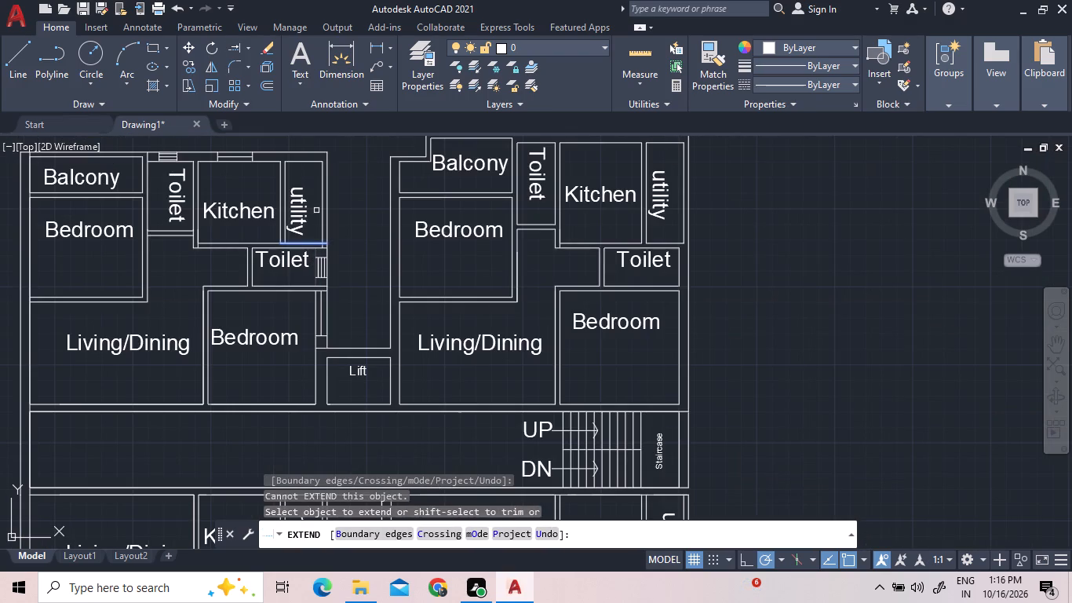
pyautogui.rightClick(367, 202)
pyautogui.click(379, 216)
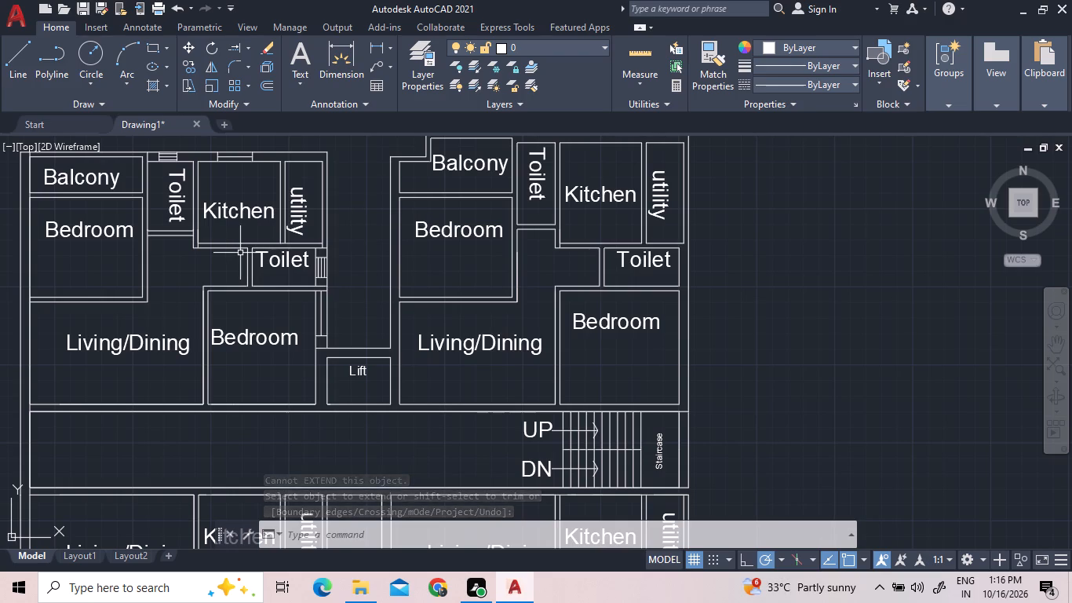
# Draw a horizontal line across the outer west wall beside the lower part of the bedroom below the balcony.
pyautogui.scroll(1, 252, 233)
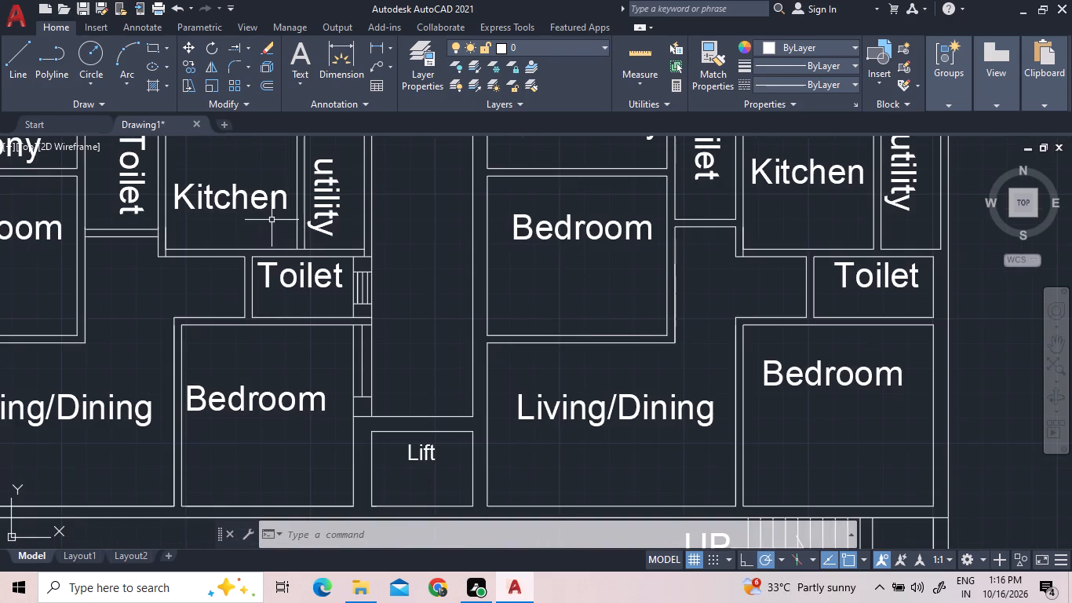
pyautogui.scroll(-1, 267, 252)
pyautogui.scroll(1, 21, 163)
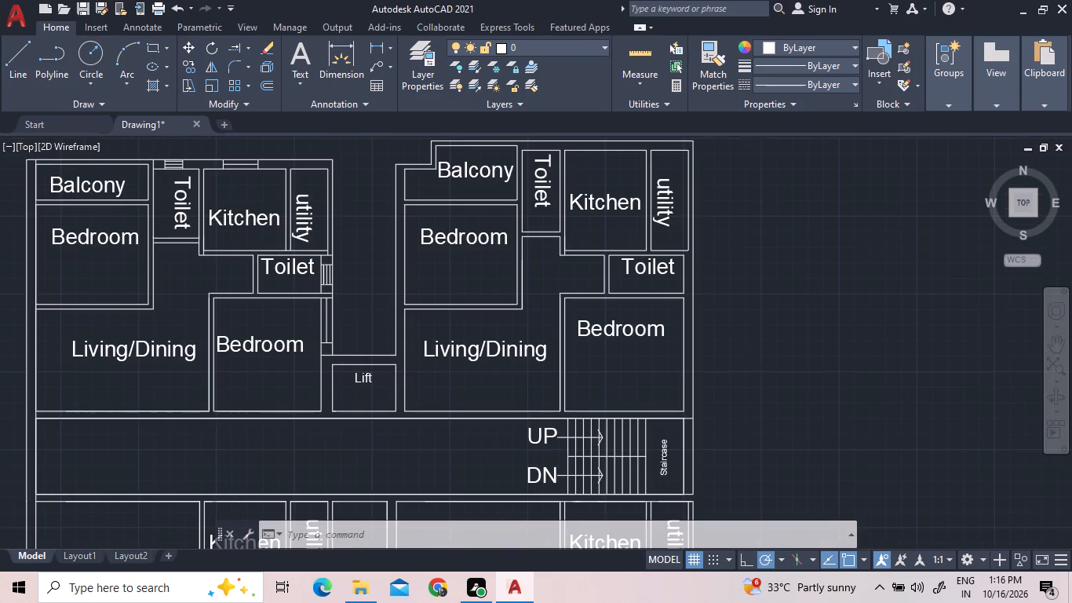
pyautogui.scroll(1, 21, 163)
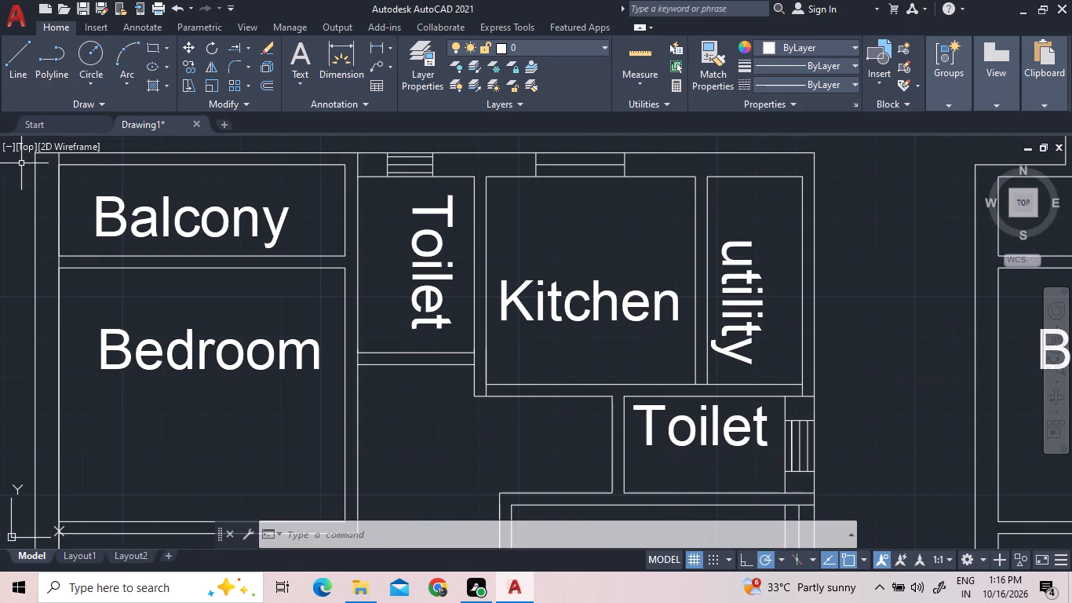
pyautogui.scroll(-1, 57, 250)
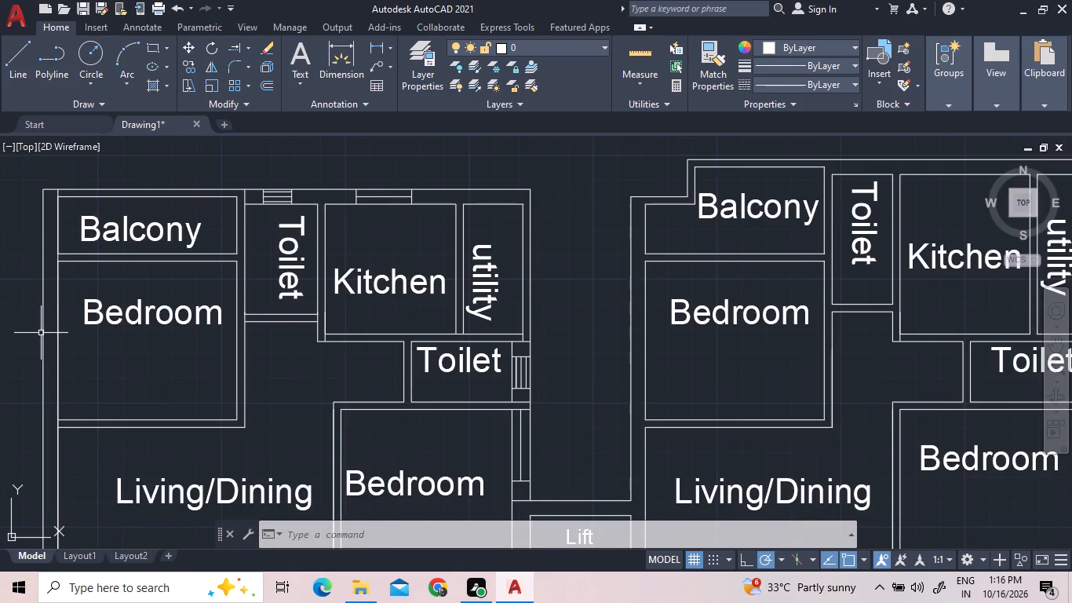
pyautogui.scroll(1, 46, 342)
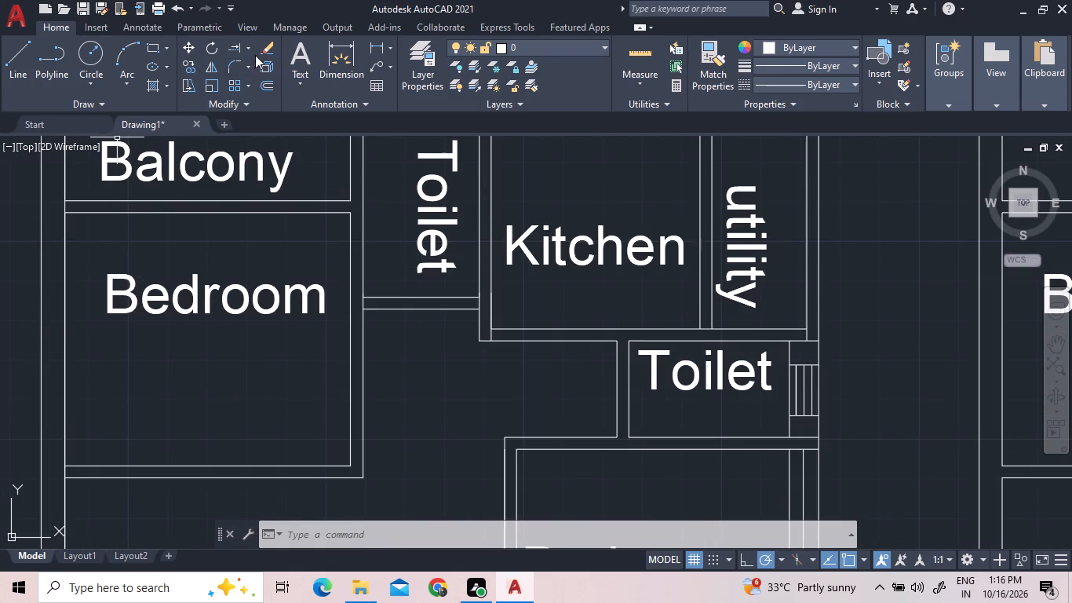
pyautogui.click(16, 63)
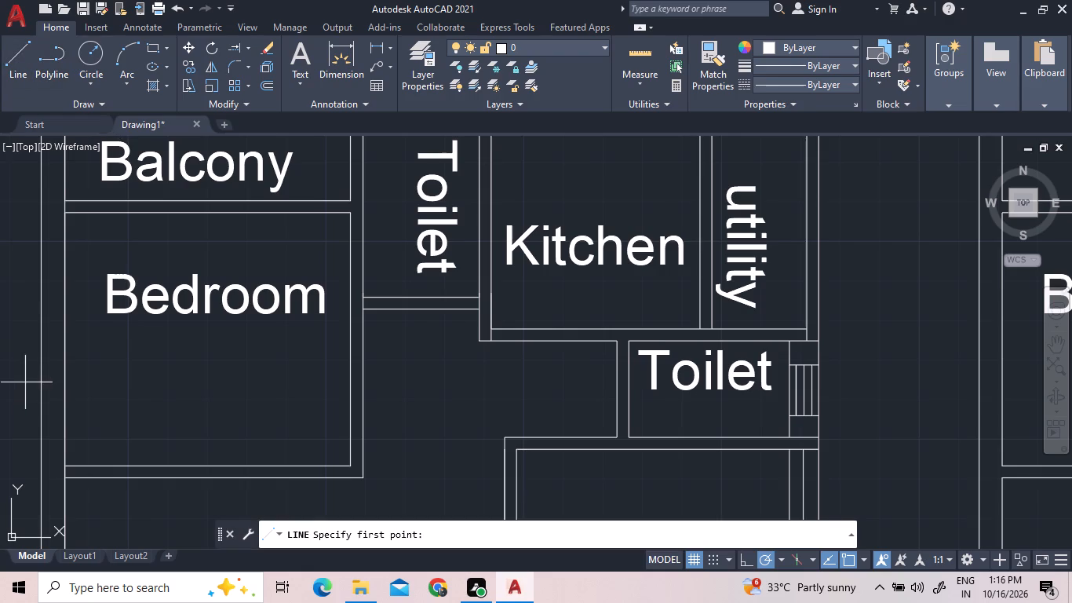
pyautogui.doubleClick(41, 388)
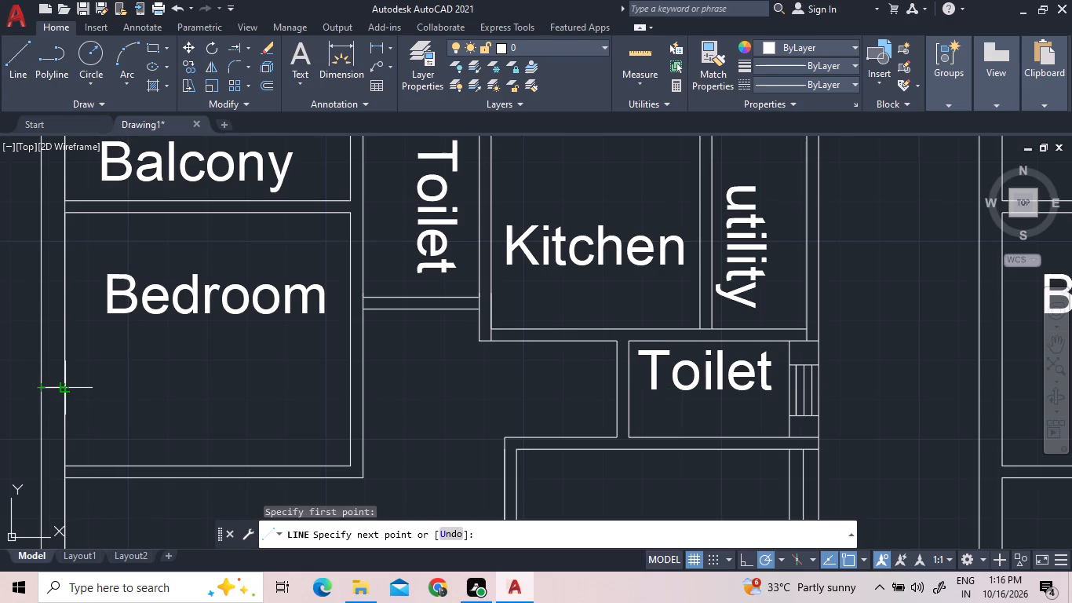
pyautogui.click(63, 388)
# Draw a second horizontal line across the outer west wall, level with the "Bedroom" label below the balcony.
pyautogui.click(25, 69)
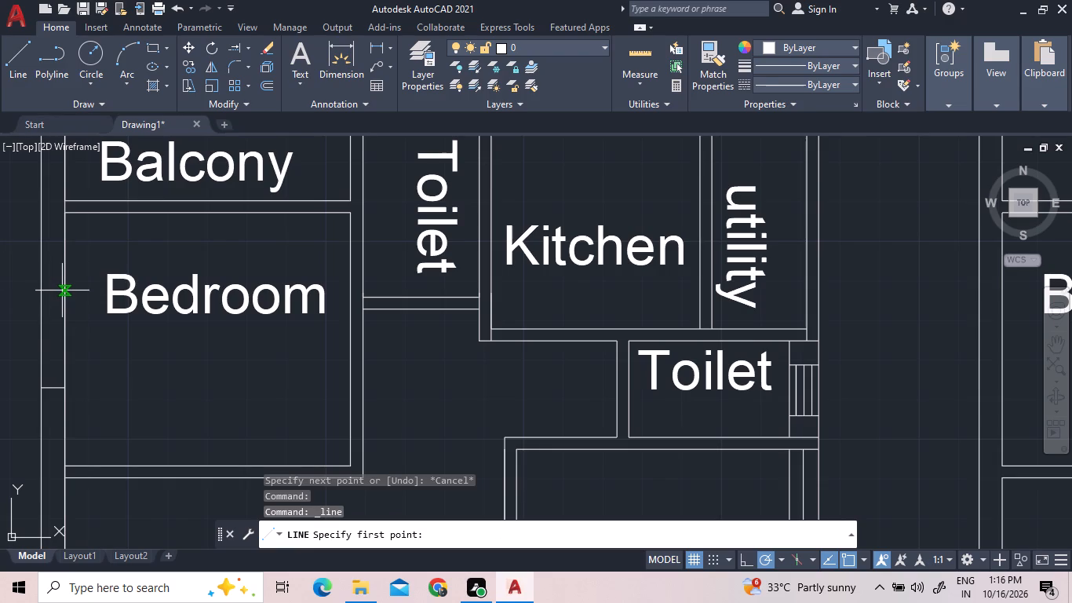
pyautogui.scroll(4, 65, 292)
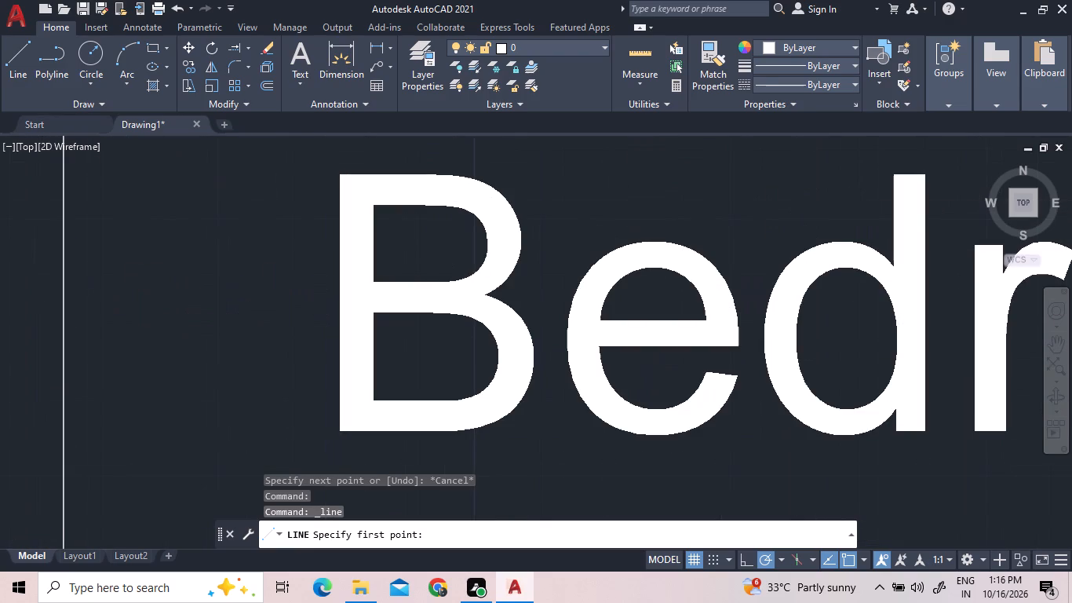
pyautogui.click(63, 292)
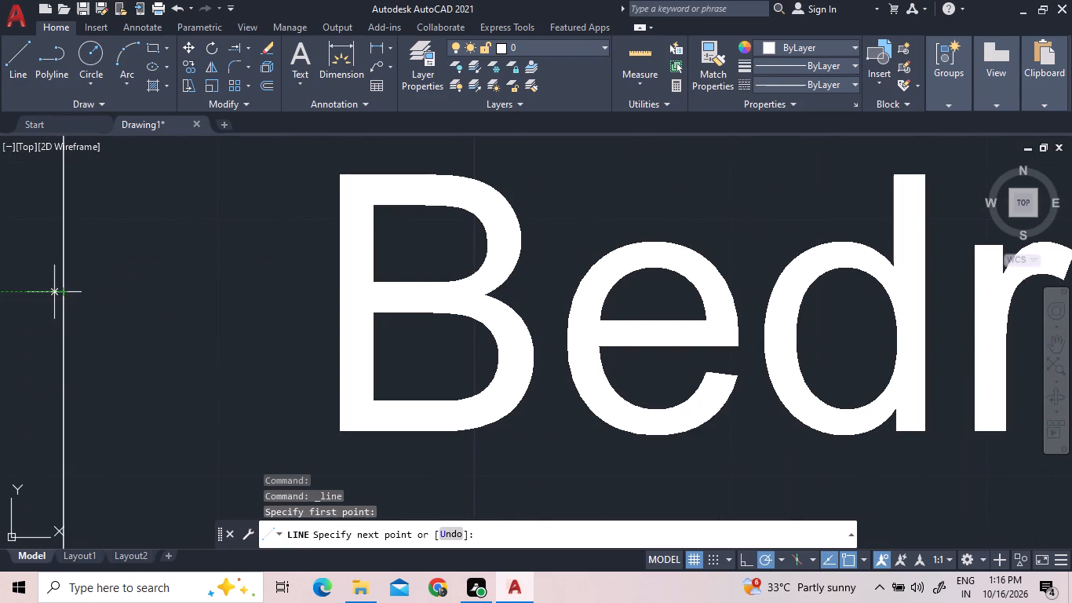
pyautogui.scroll(-4, 66, 302)
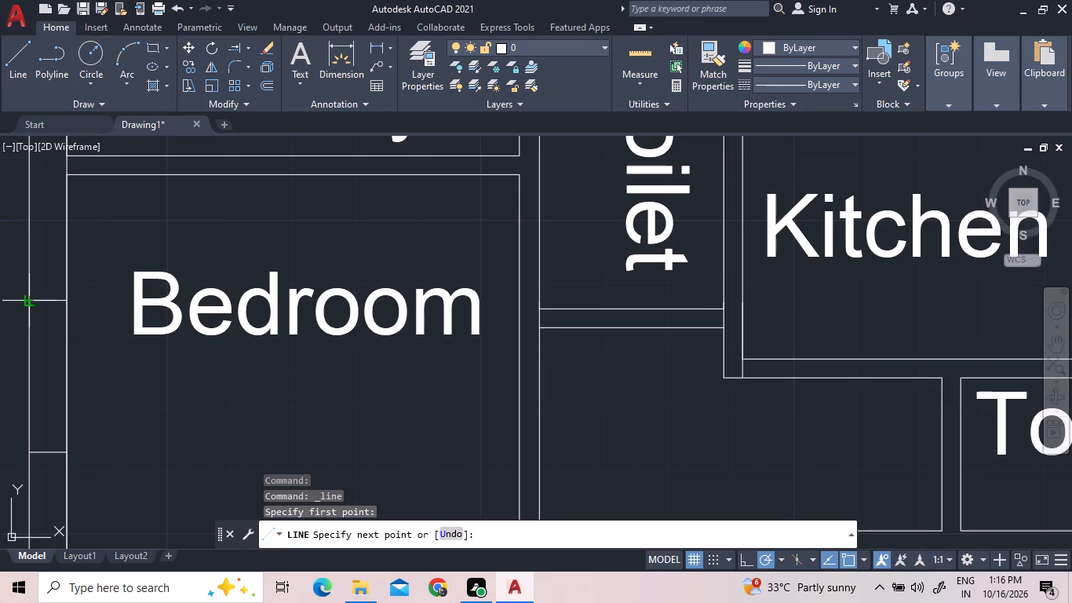
pyautogui.scroll(2, 30, 301)
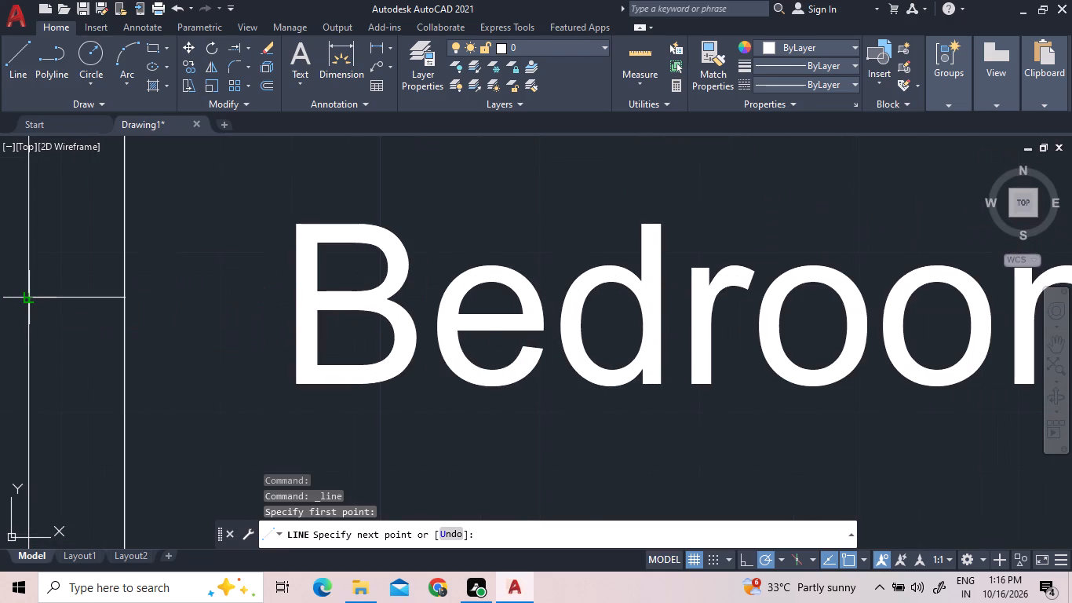
pyautogui.scroll(2, 30, 301)
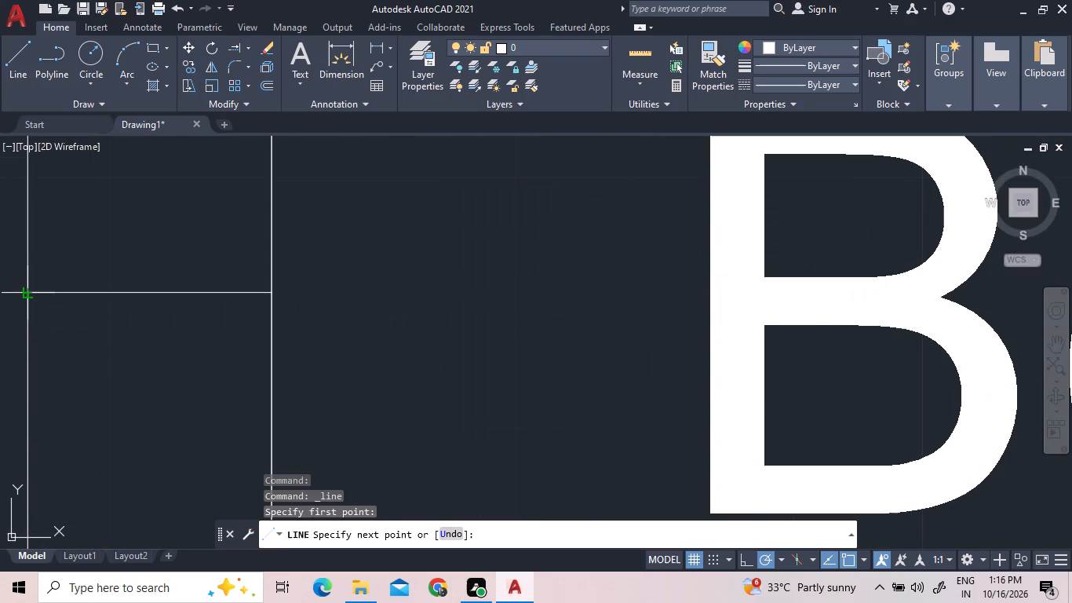
pyautogui.click(27, 296)
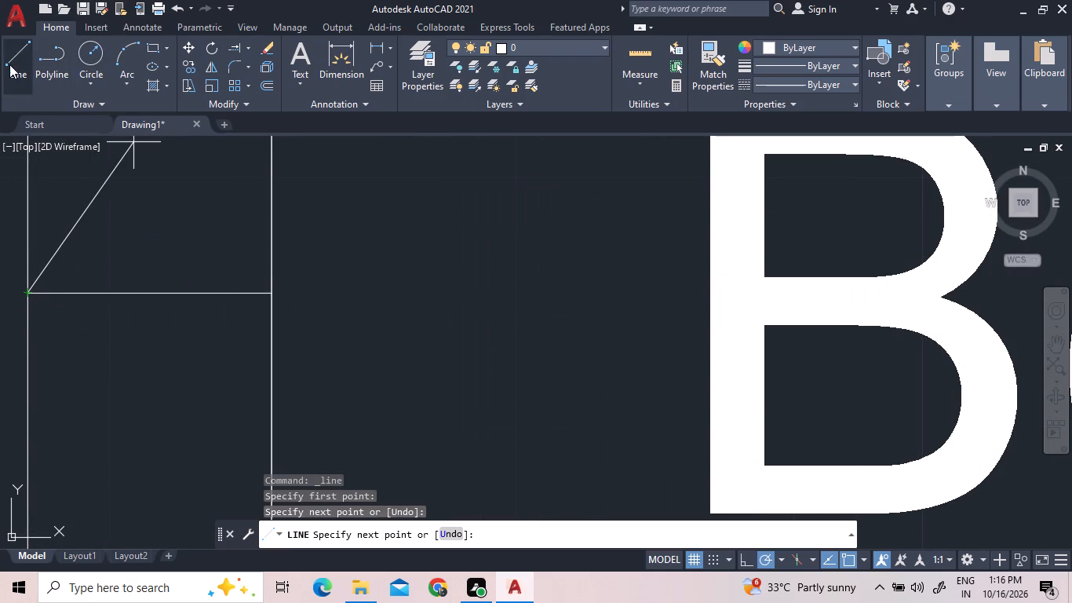
# Draw a vertical line inside the west wall joining the midpoints of the two horizontal lines beside the bedroom.
pyautogui.click(9, 64)
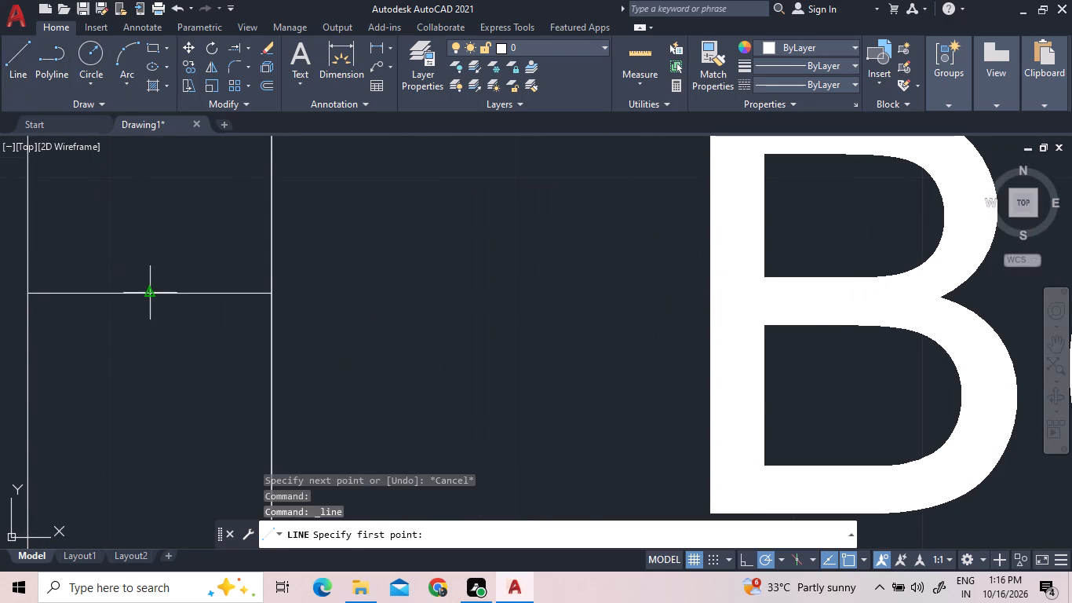
pyautogui.click(149, 293)
pyautogui.scroll(-5, 137, 349)
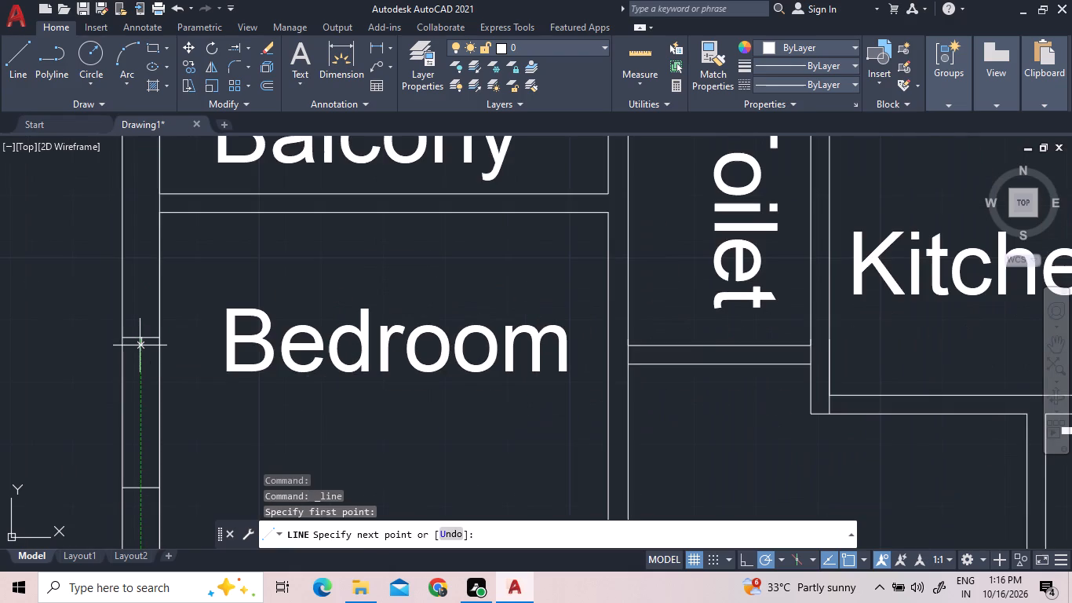
pyautogui.click(144, 488)
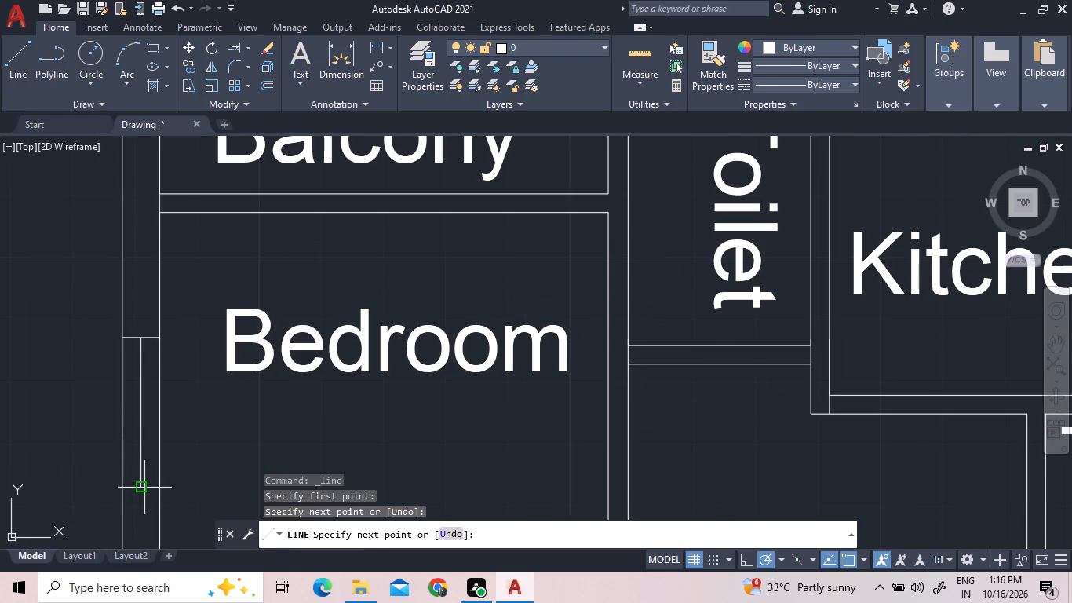
pyautogui.rightClick(160, 364)
pyautogui.click(173, 371)
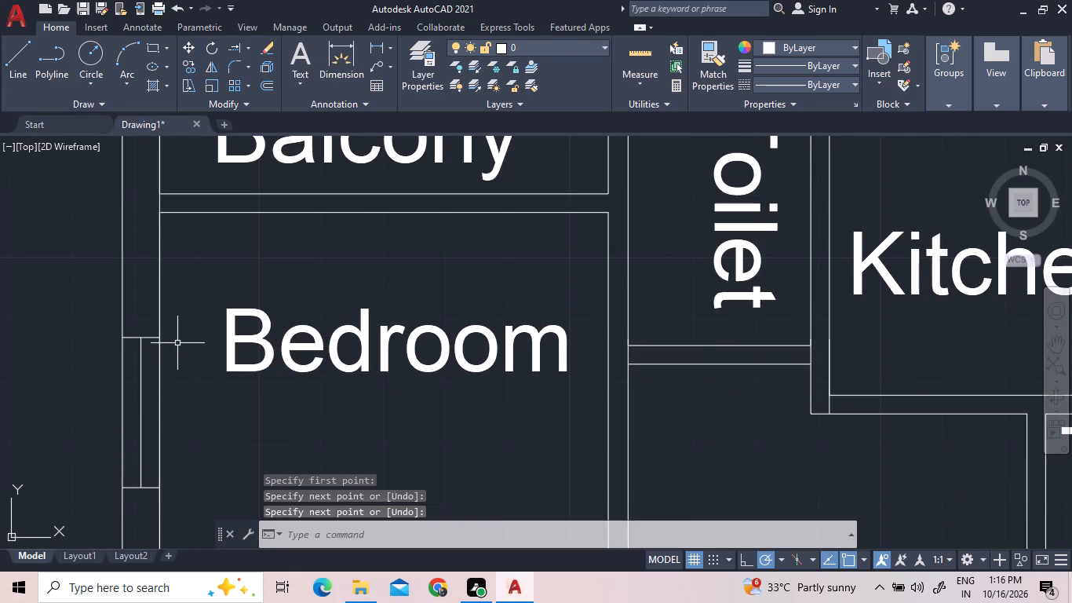
# Copy the three bedroom window lines about 3.2 units straight south to the northwest unit's Living/Dining, with Ortho on and object snap off.
pyautogui.scroll(-1, 177, 343)
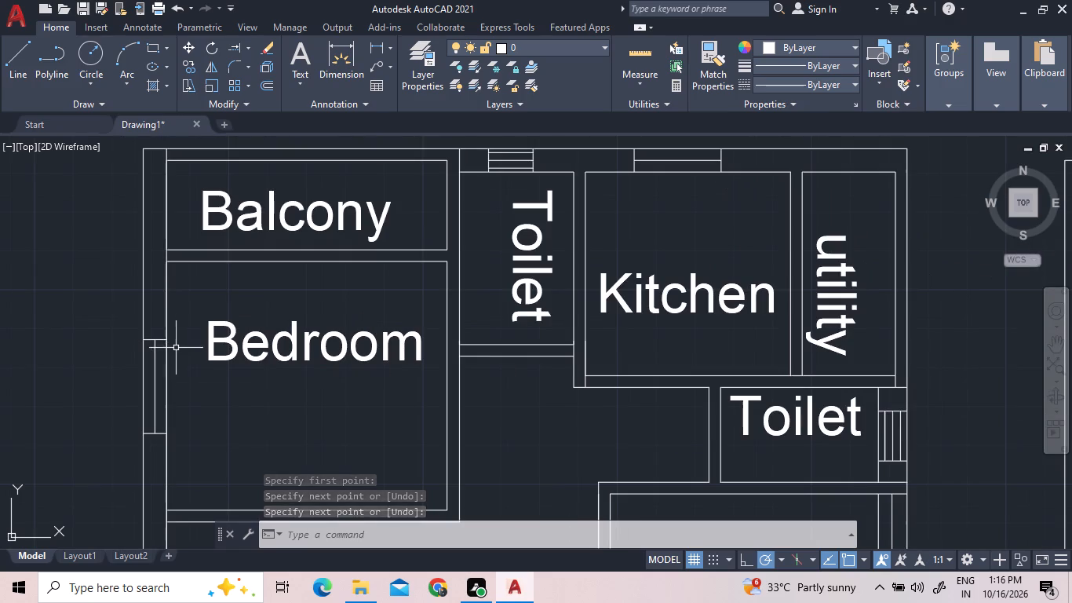
pyautogui.scroll(-3, 176, 348)
pyautogui.scroll(4, 169, 378)
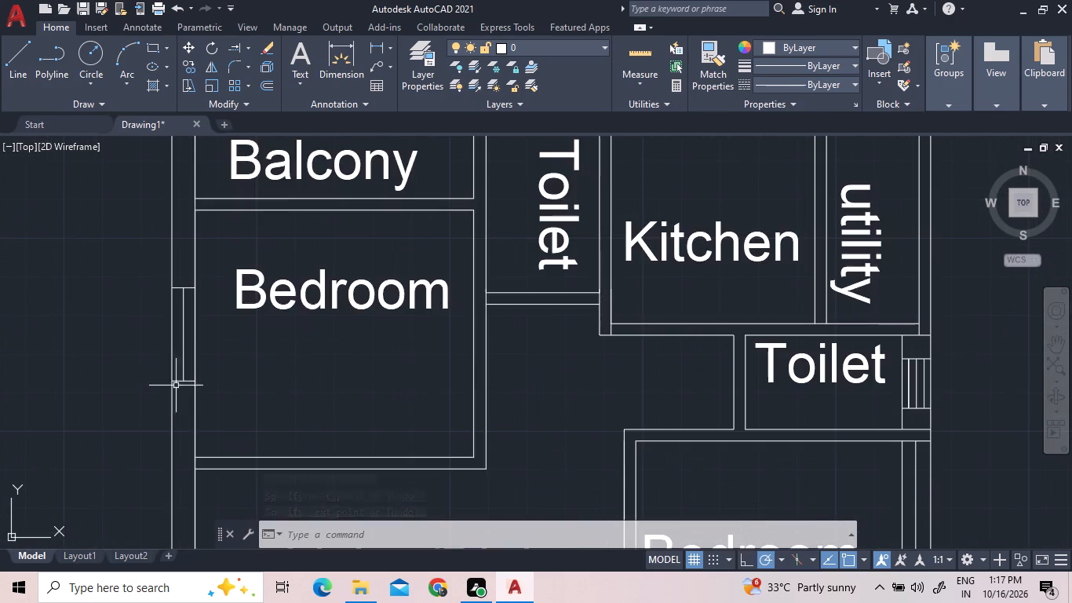
pyautogui.scroll(2, 189, 386)
pyautogui.click(191, 380)
pyautogui.click(160, 349)
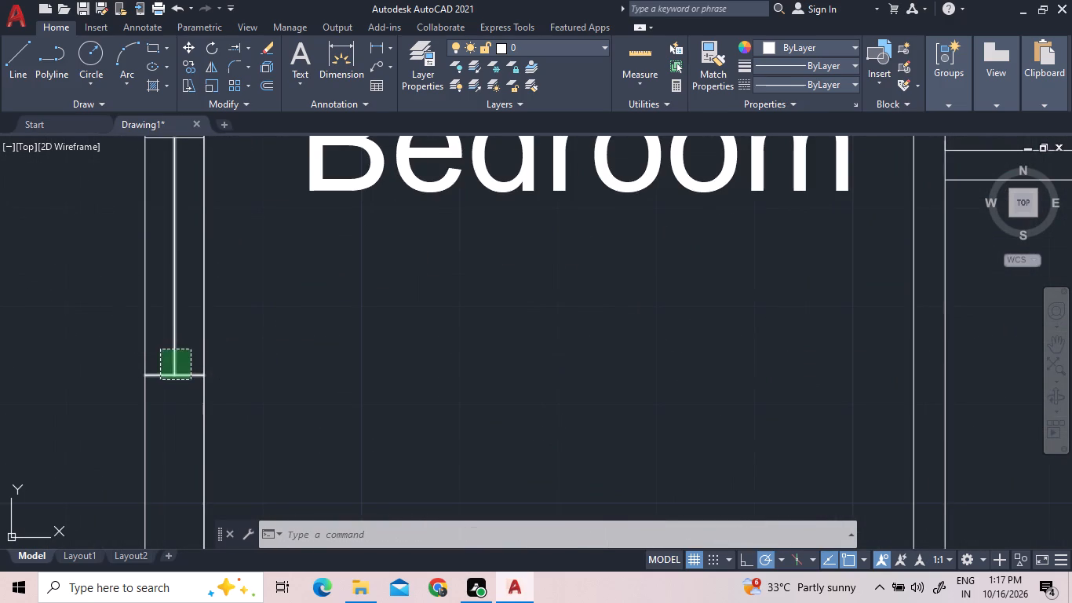
pyautogui.scroll(-3, 173, 314)
pyautogui.scroll(1, 177, 216)
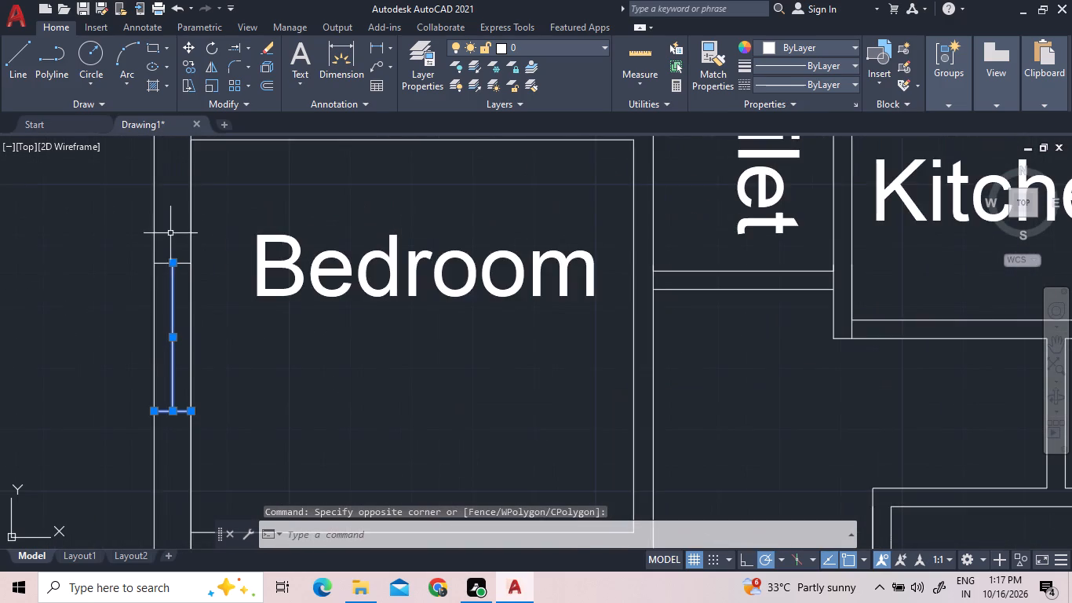
pyautogui.scroll(2, 166, 249)
pyautogui.click(171, 281)
pyautogui.rightClick(178, 254)
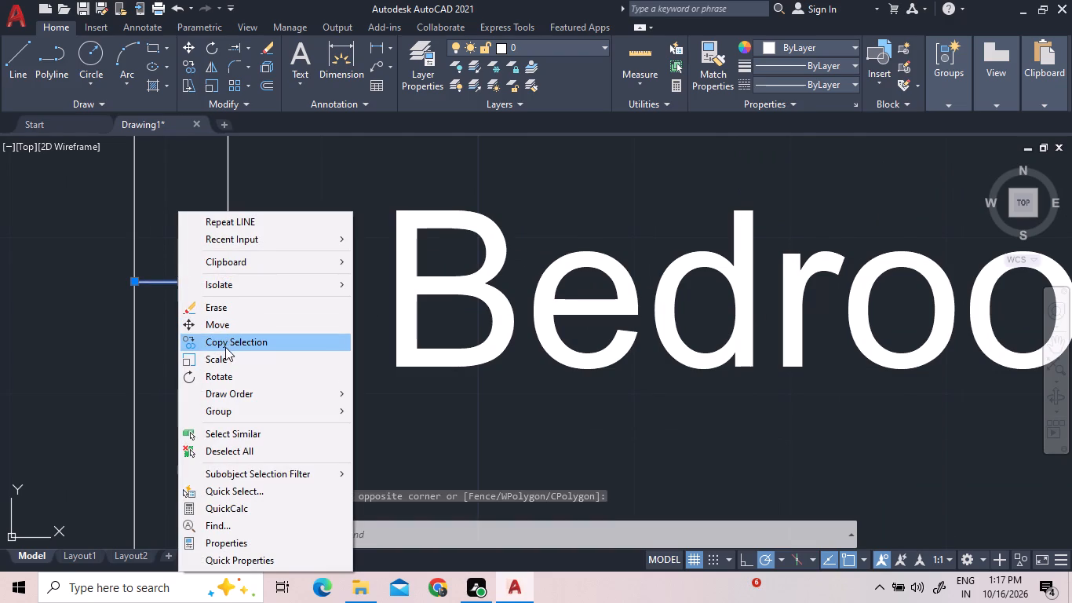
pyautogui.click(225, 347)
pyautogui.scroll(-3, 221, 317)
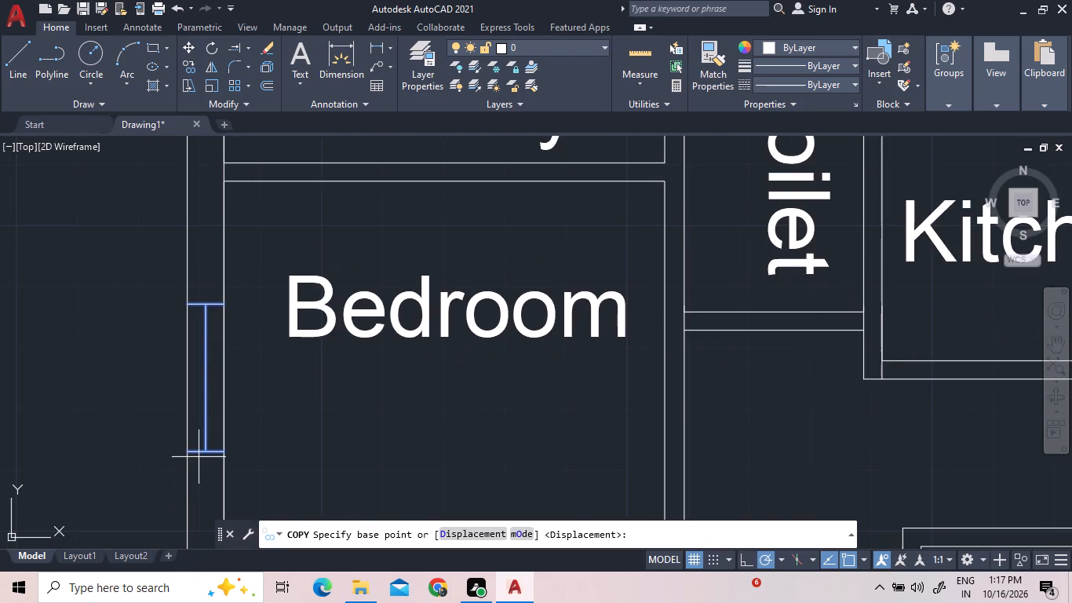
pyautogui.click(203, 450)
pyautogui.scroll(-2, 202, 360)
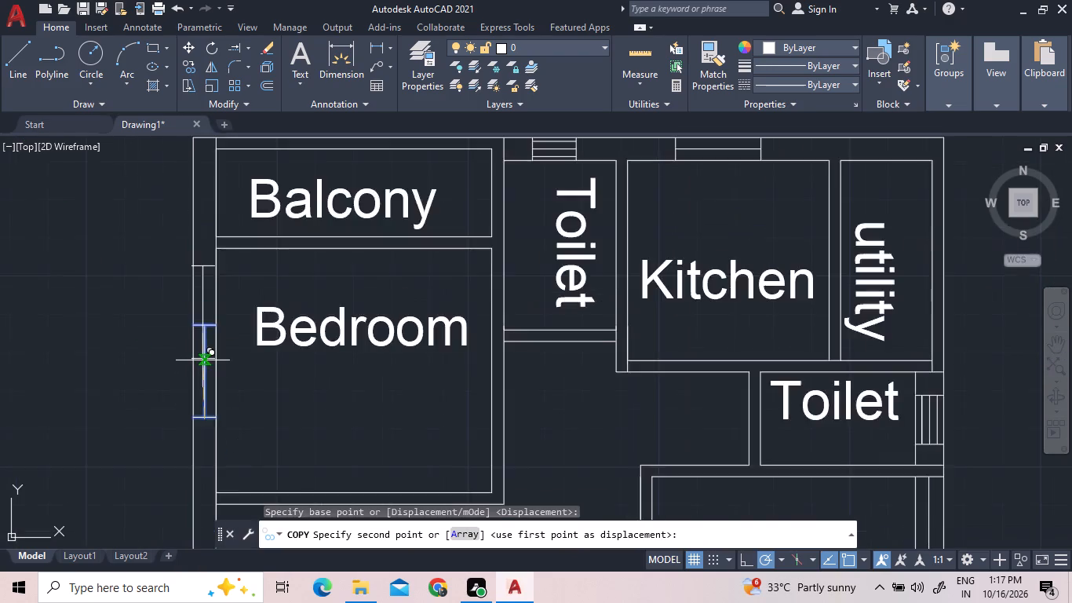
pyautogui.scroll(-5, 202, 360)
pyautogui.scroll(3, 206, 409)
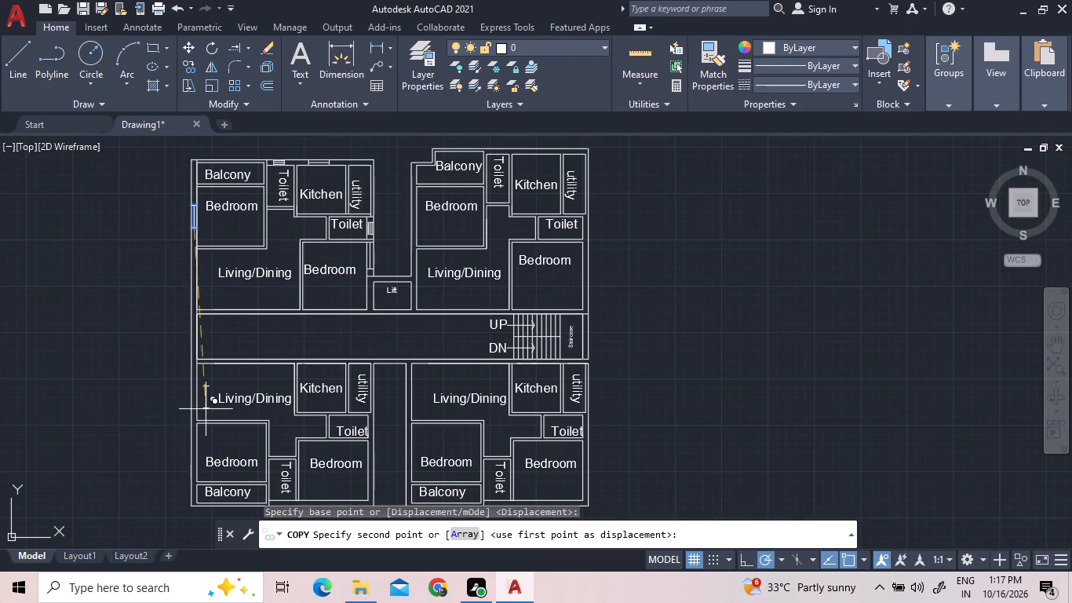
pyautogui.scroll(3, 190, 280)
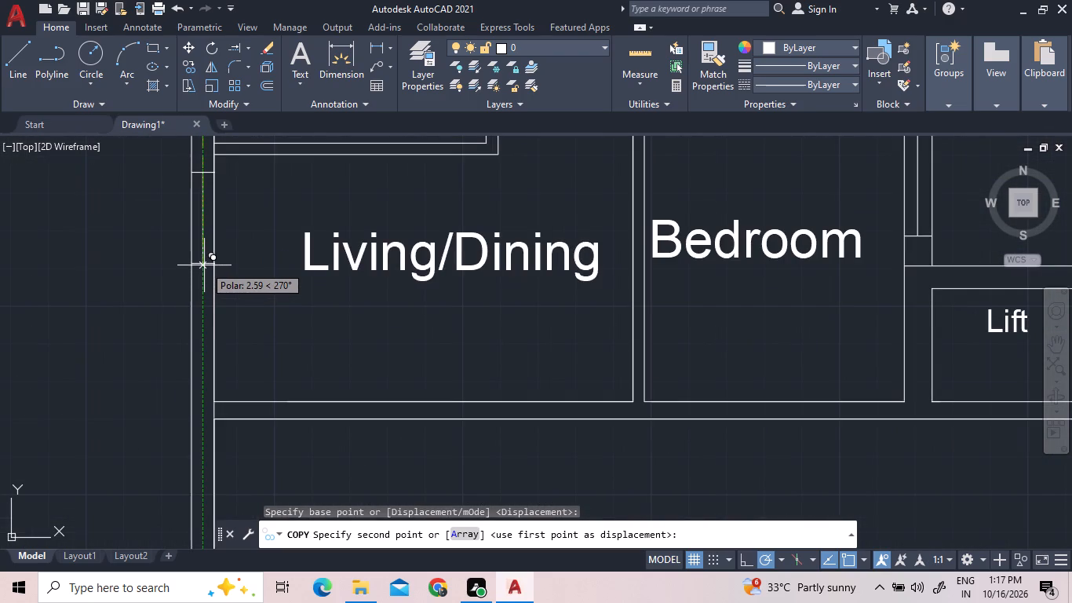
pyautogui.press('F8')
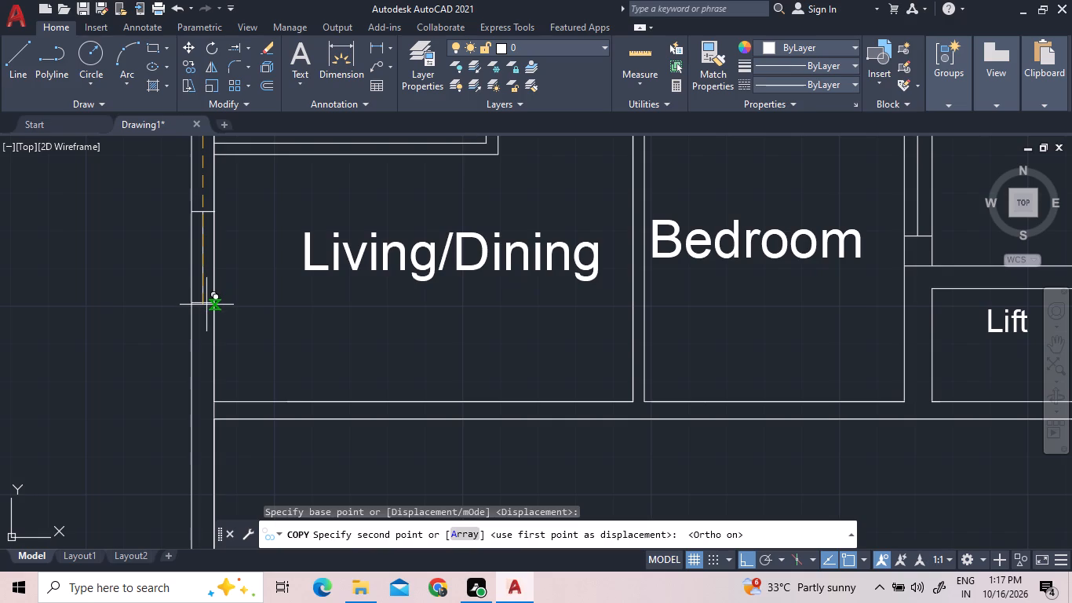
pyautogui.click(206, 305)
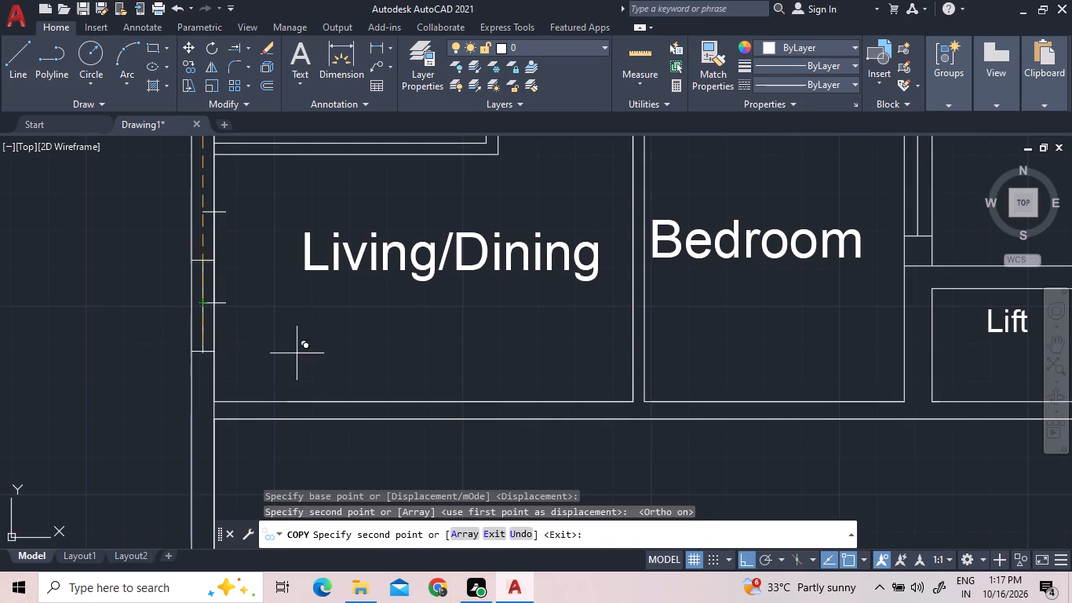
pyautogui.click(850, 555)
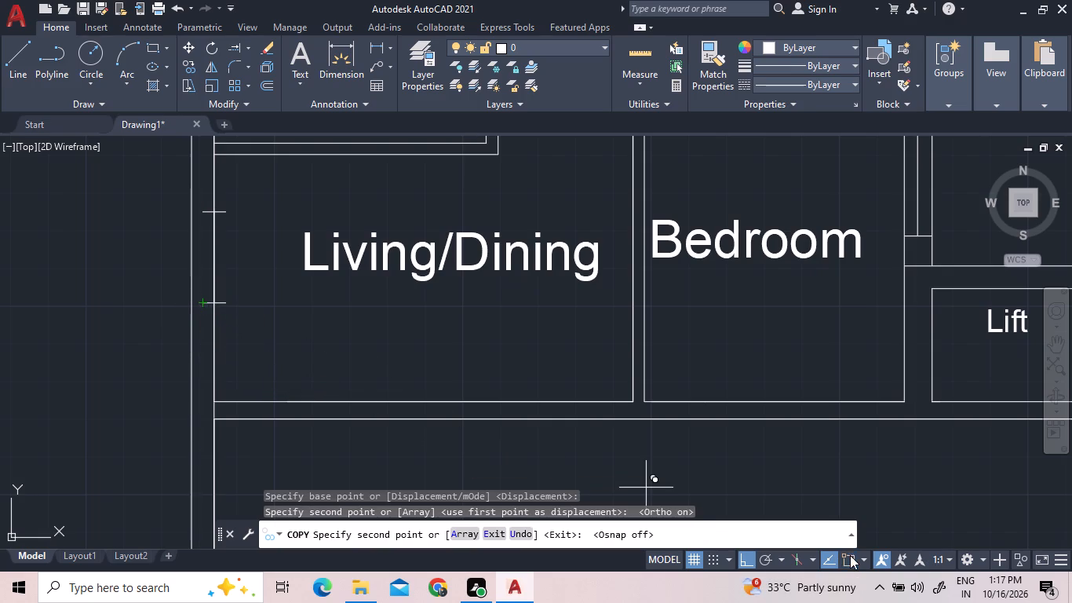
pyautogui.click(363, 314)
# Place two more copies of the window in the west wall, beside the southwest unit's Living/Dining and its bedroom below.
pyautogui.scroll(-2, 365, 381)
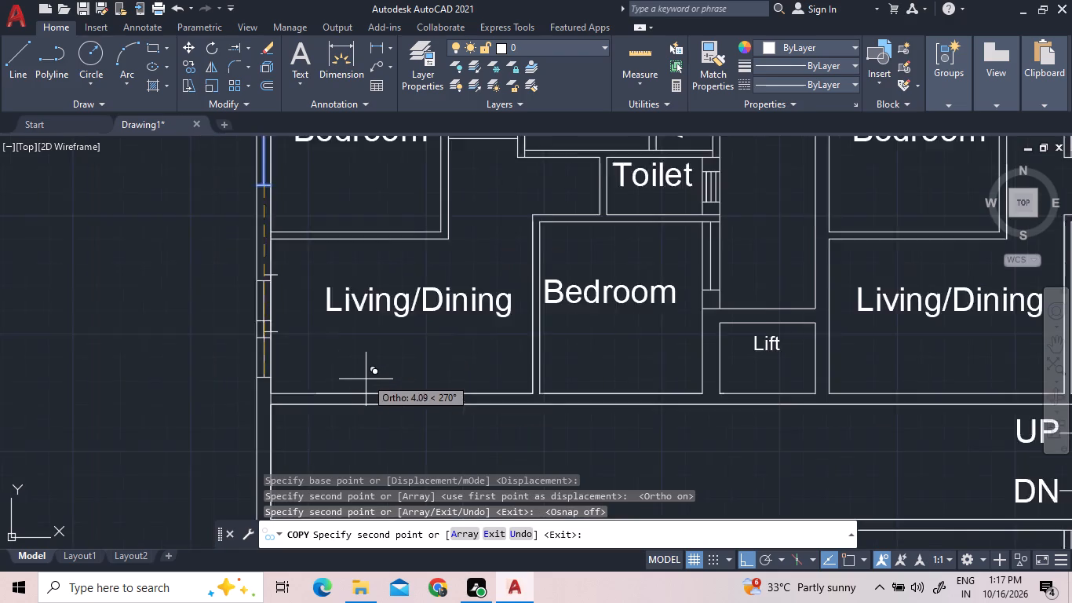
pyautogui.scroll(-3, 375, 411)
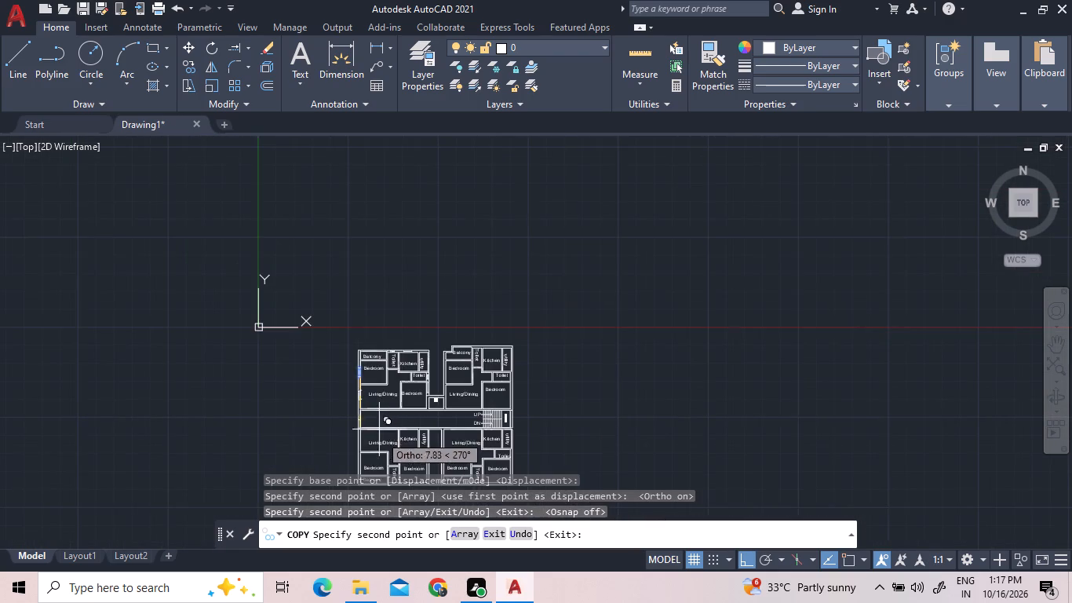
pyautogui.scroll(3, 385, 455)
pyautogui.click(379, 412)
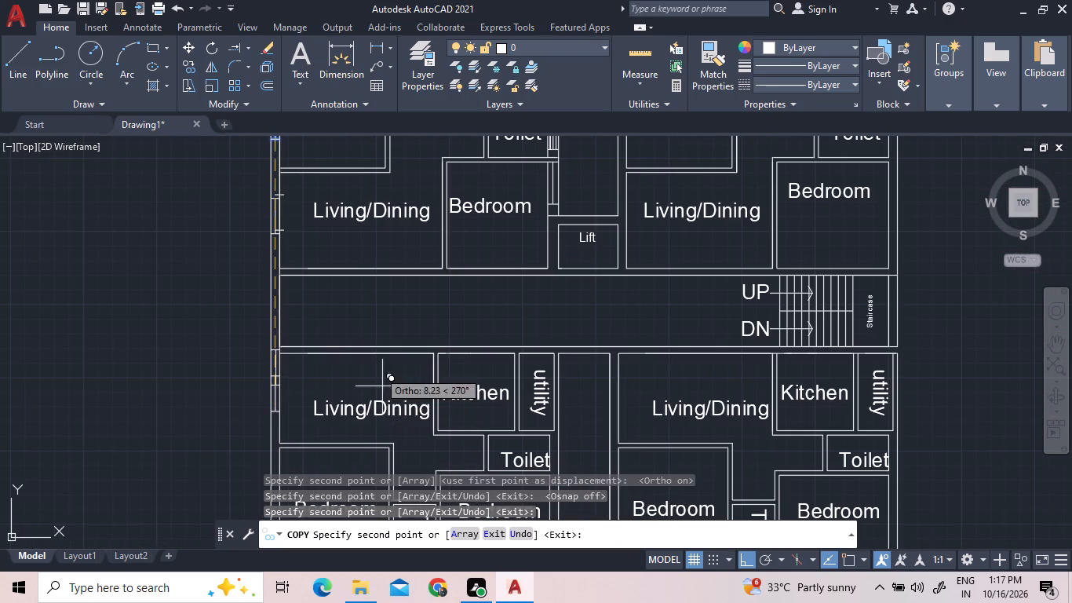
pyautogui.scroll(-4, 354, 345)
pyautogui.scroll(6, 366, 385)
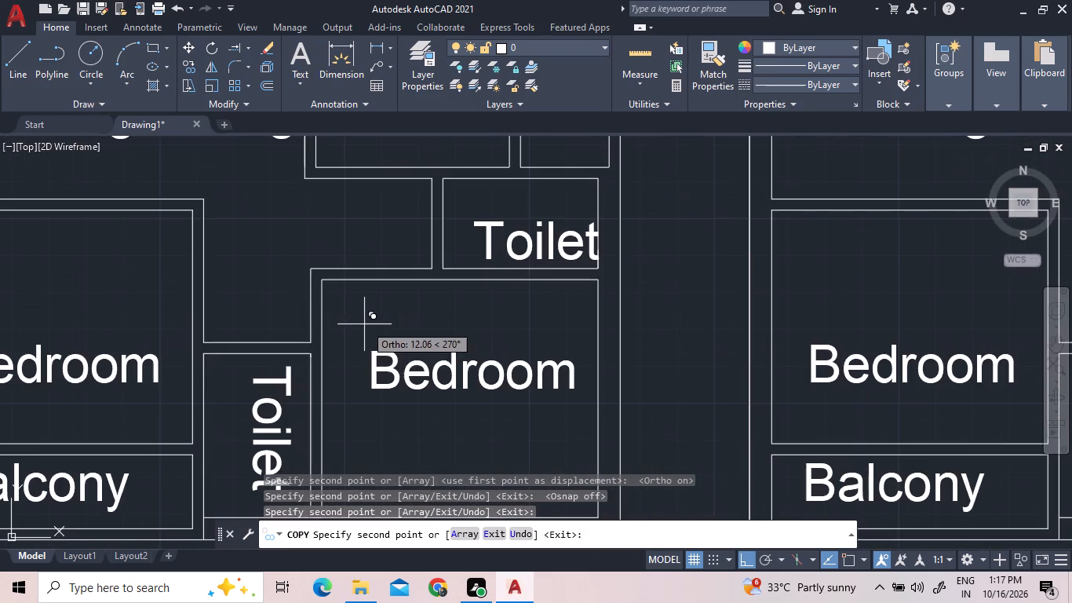
pyautogui.scroll(-2, 359, 358)
pyautogui.doubleClick(359, 358)
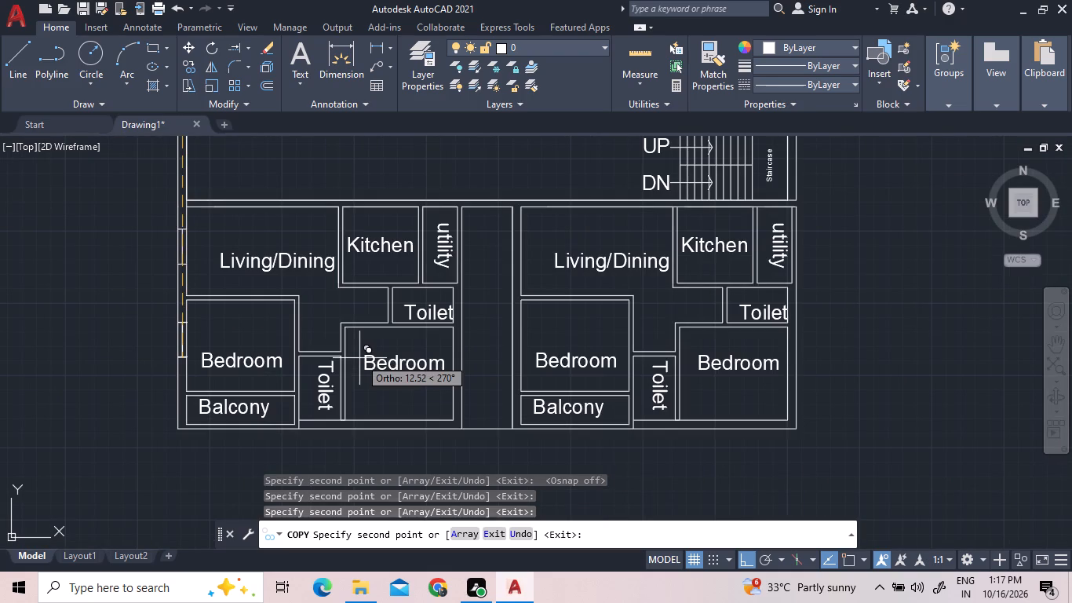
pyautogui.press('Escape')
# Erase the three lines of the misaligned window copy overlapping the inner west wall line beside the northwest Living/Dining.
pyautogui.scroll(-1, 359, 358)
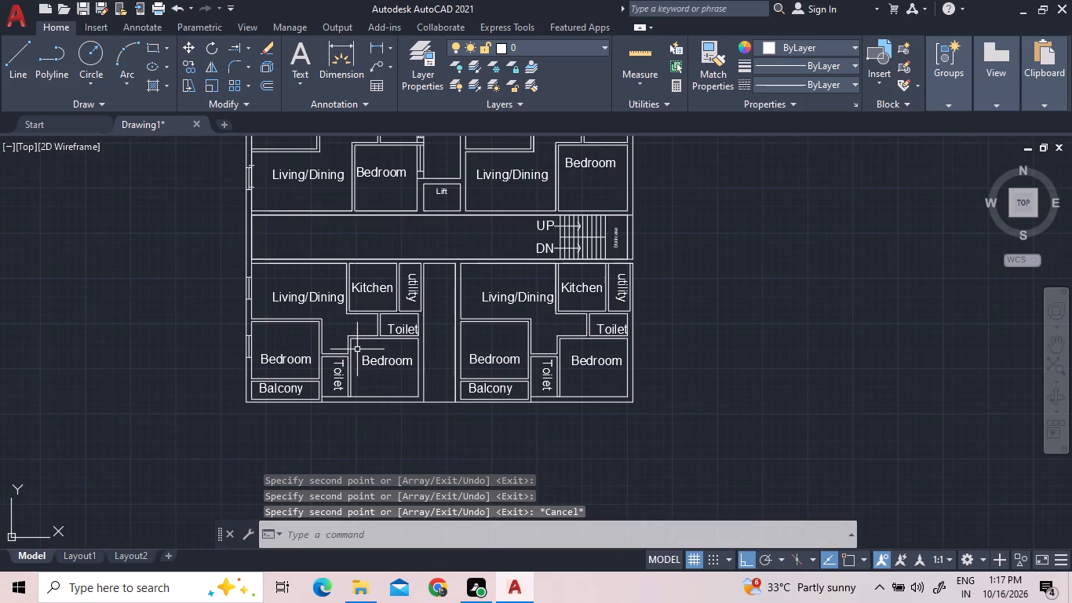
pyautogui.scroll(2, 228, 144)
pyautogui.scroll(3, 276, 204)
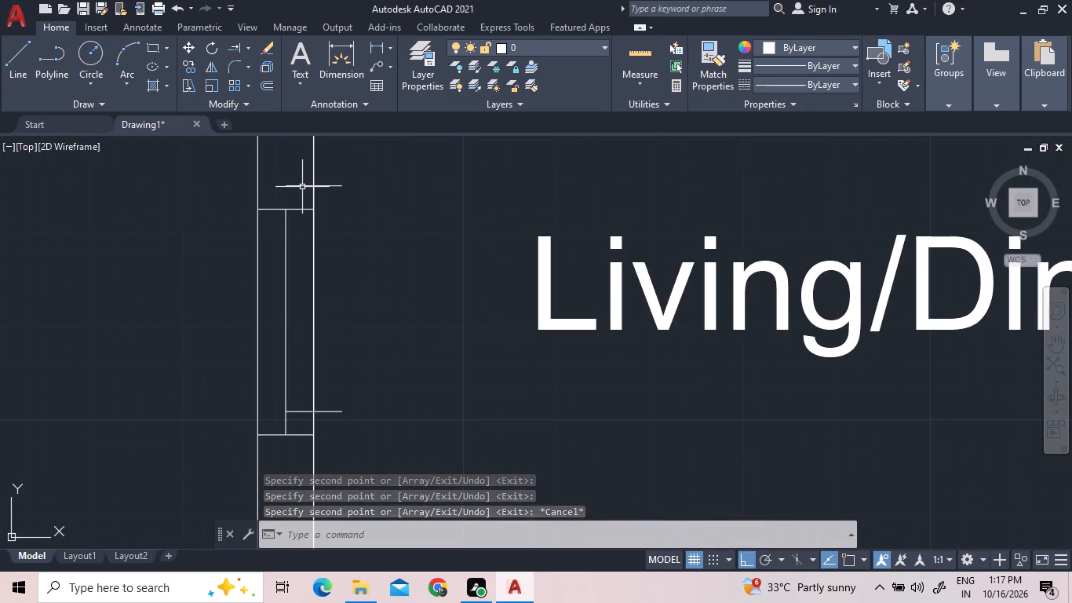
pyautogui.click(302, 187)
pyautogui.click(313, 209)
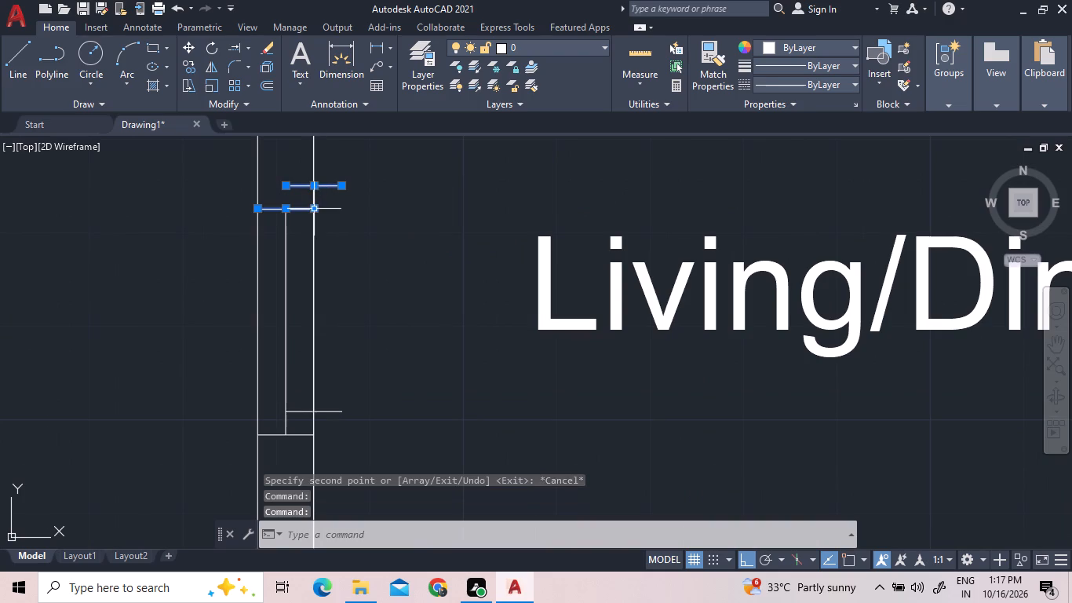
pyautogui.press('Escape')
pyautogui.click(312, 196)
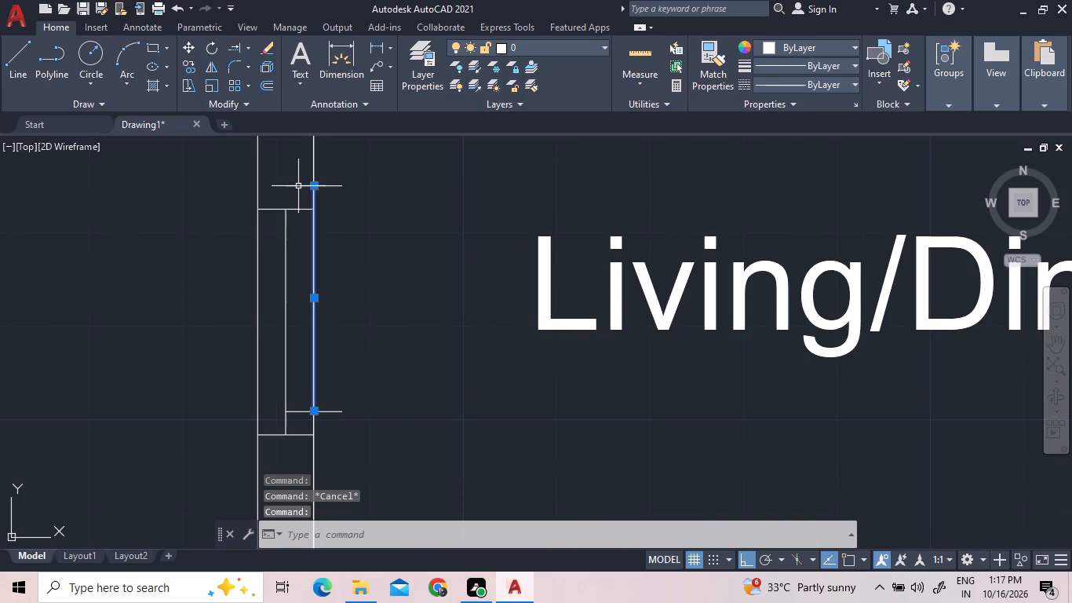
pyautogui.click(298, 186)
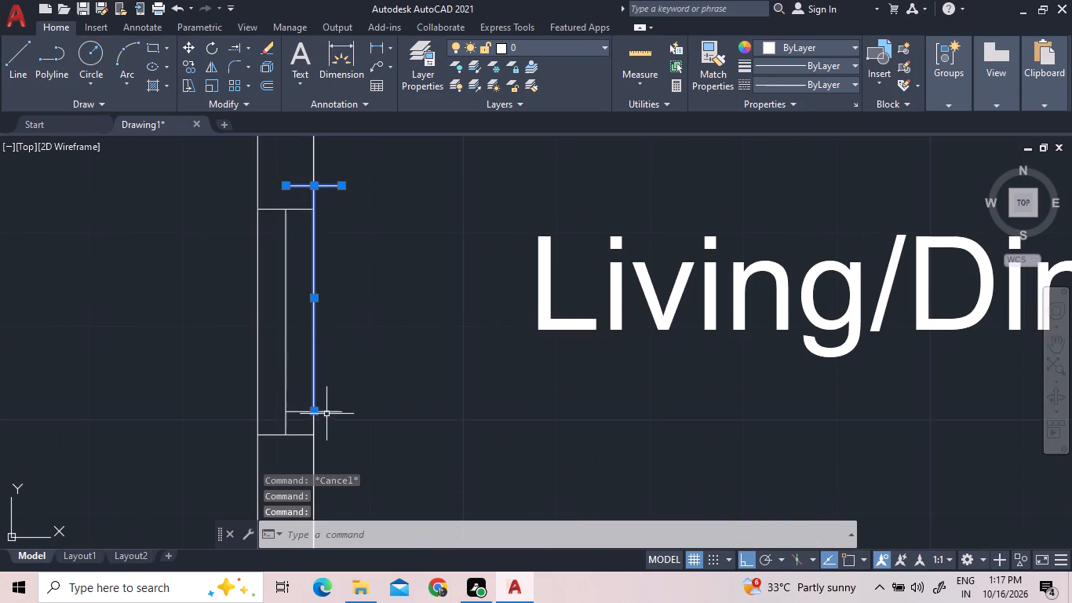
pyautogui.click(326, 409)
pyautogui.click(324, 415)
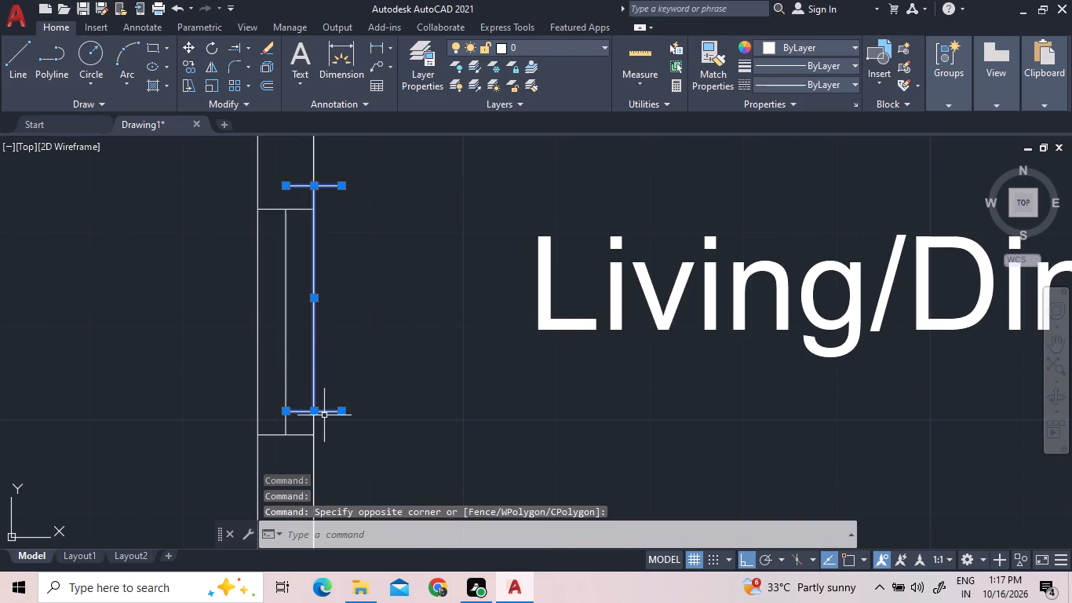
pyautogui.press('Delete')
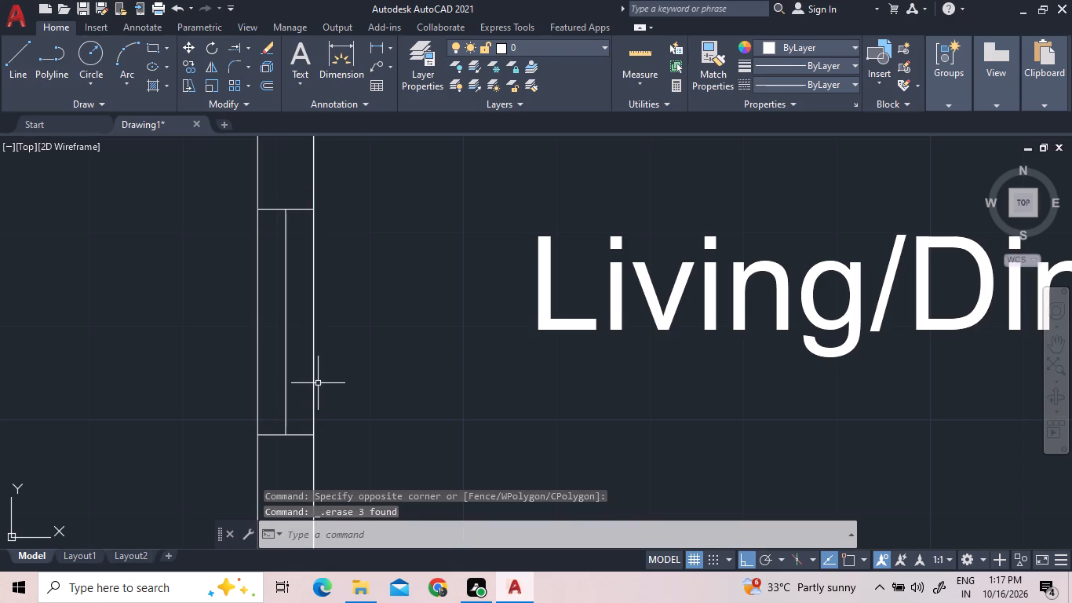
# Copy the northwest unit's north-wall toilet window about 18.36 units straight south into the south wall of the southwest unit's lower toilet.
pyautogui.scroll(-2, 374, 353)
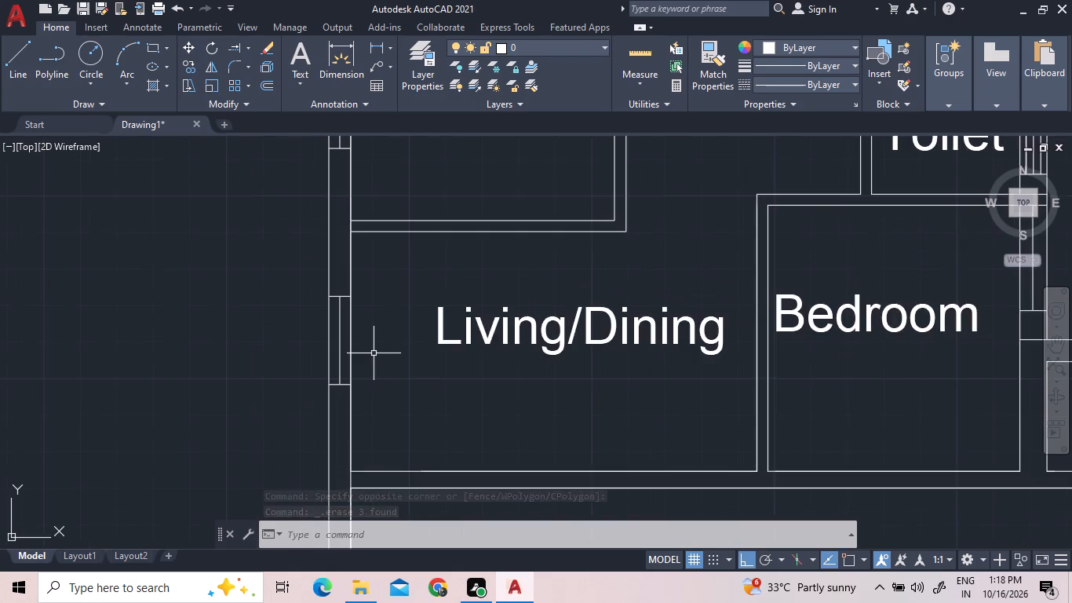
pyautogui.scroll(-1, 374, 353)
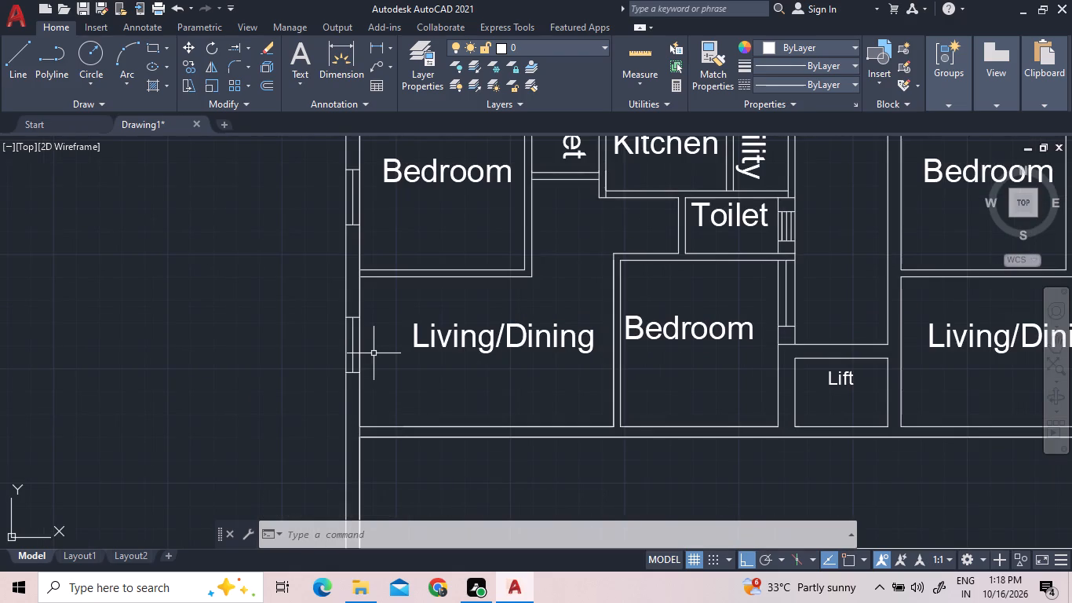
pyautogui.scroll(-1, 374, 353)
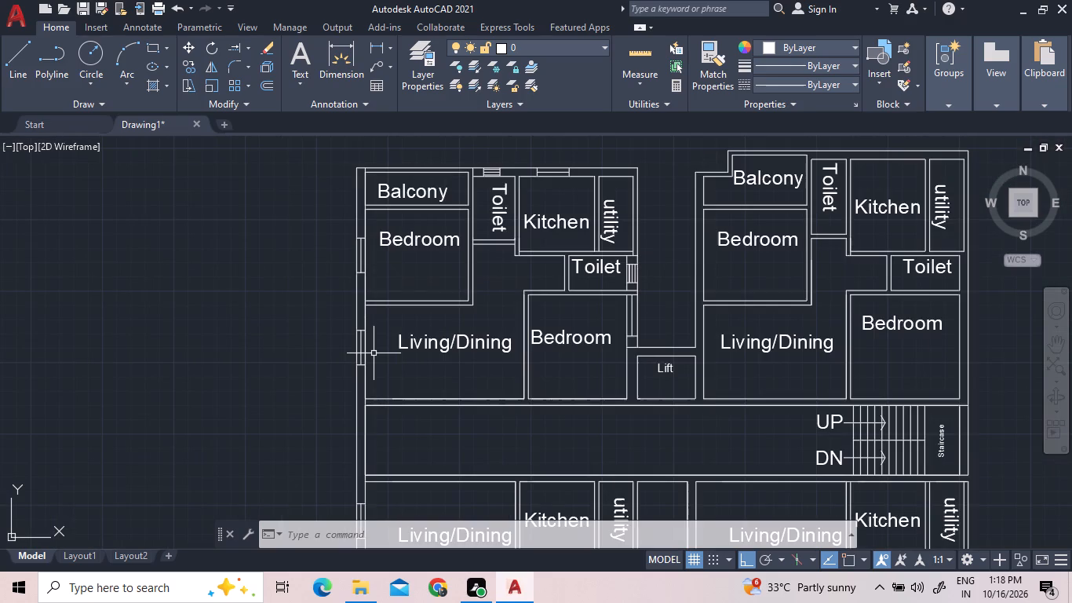
pyautogui.scroll(-2, 374, 353)
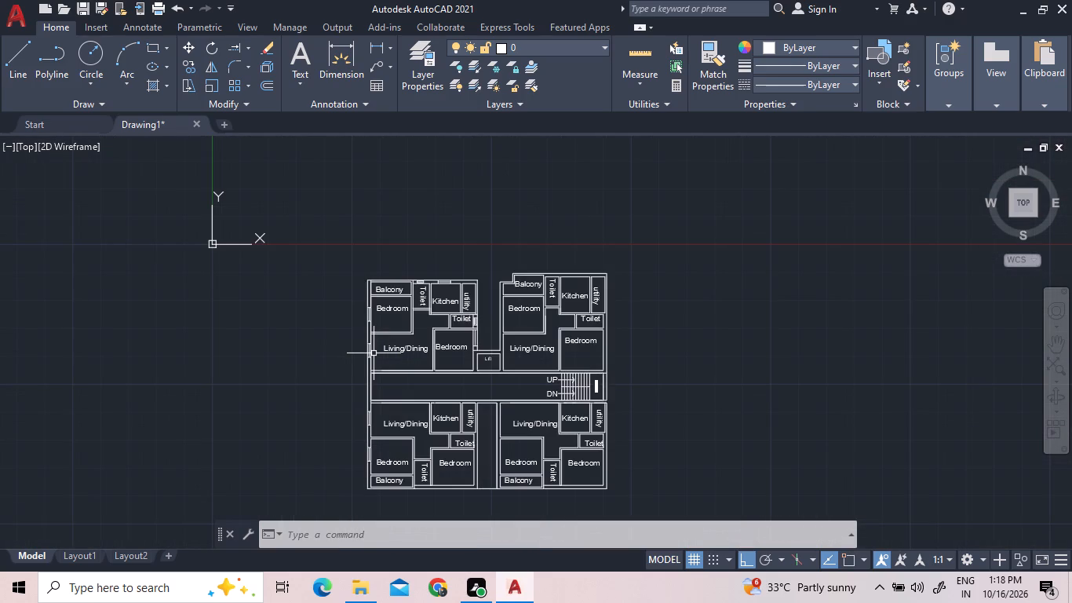
pyautogui.scroll(3, 411, 492)
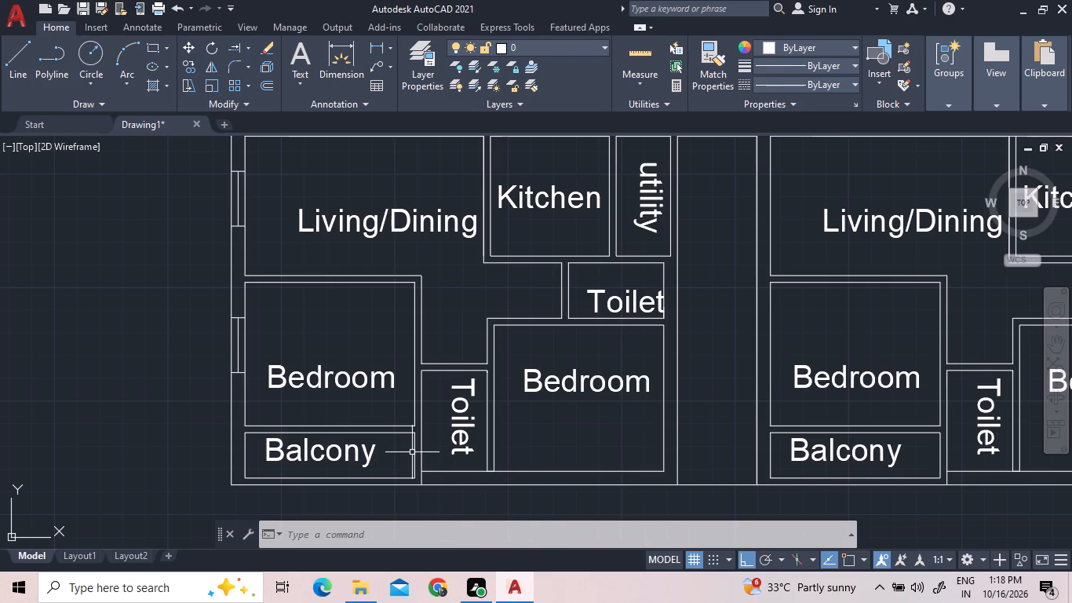
pyautogui.scroll(-3, 405, 499)
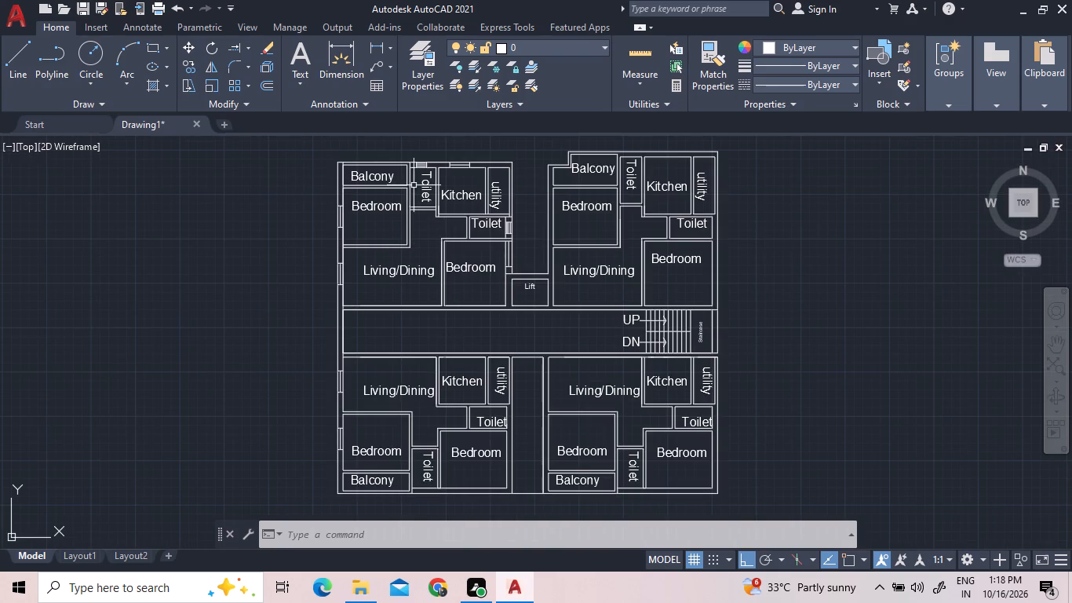
pyautogui.scroll(5, 416, 177)
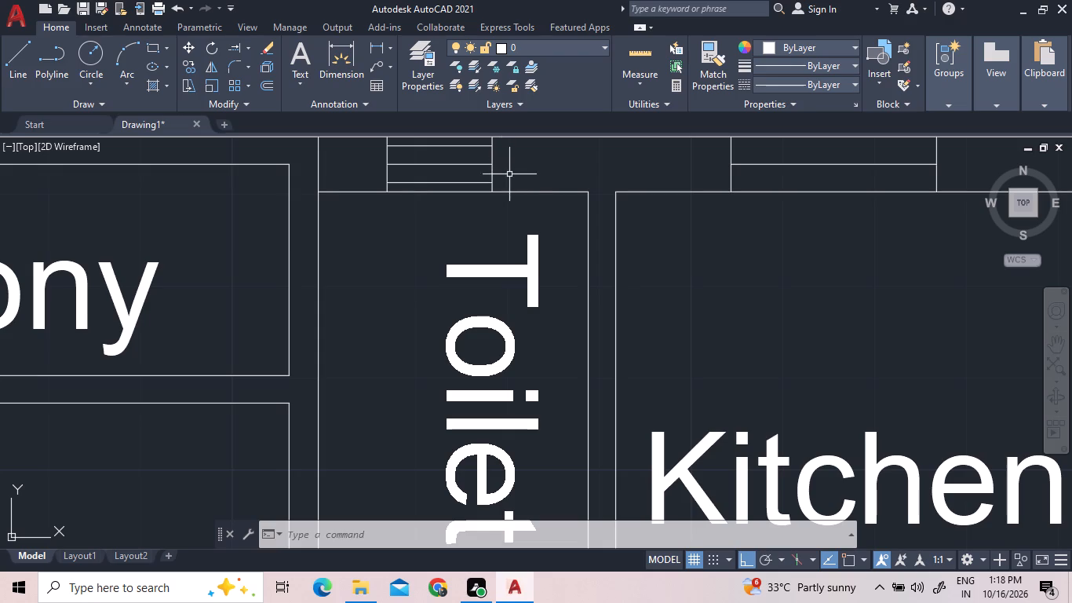
pyautogui.click(505, 185)
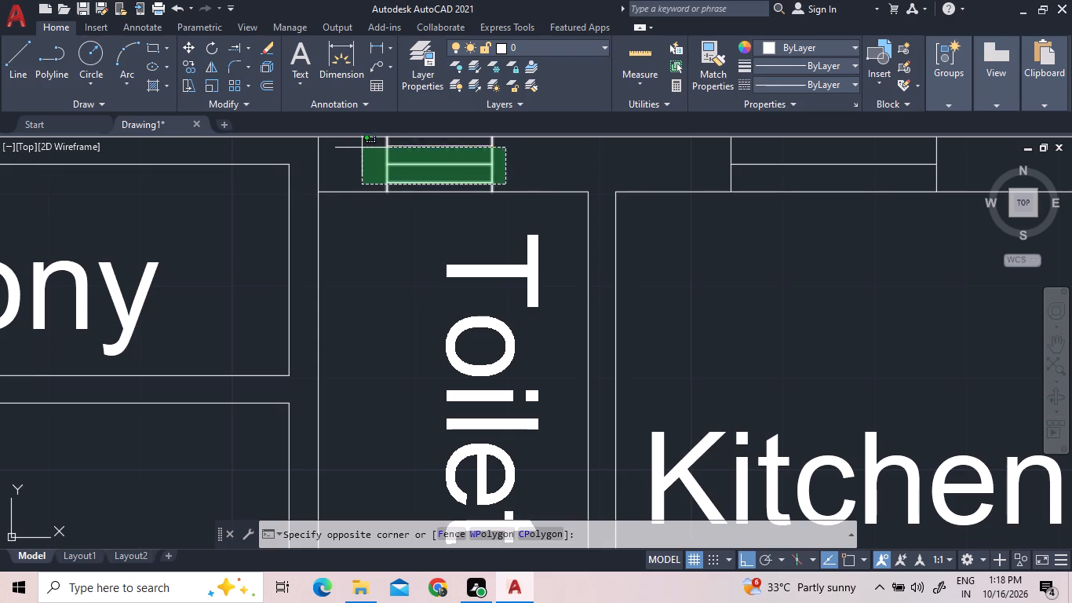
pyautogui.click(359, 142)
pyautogui.rightClick(444, 174)
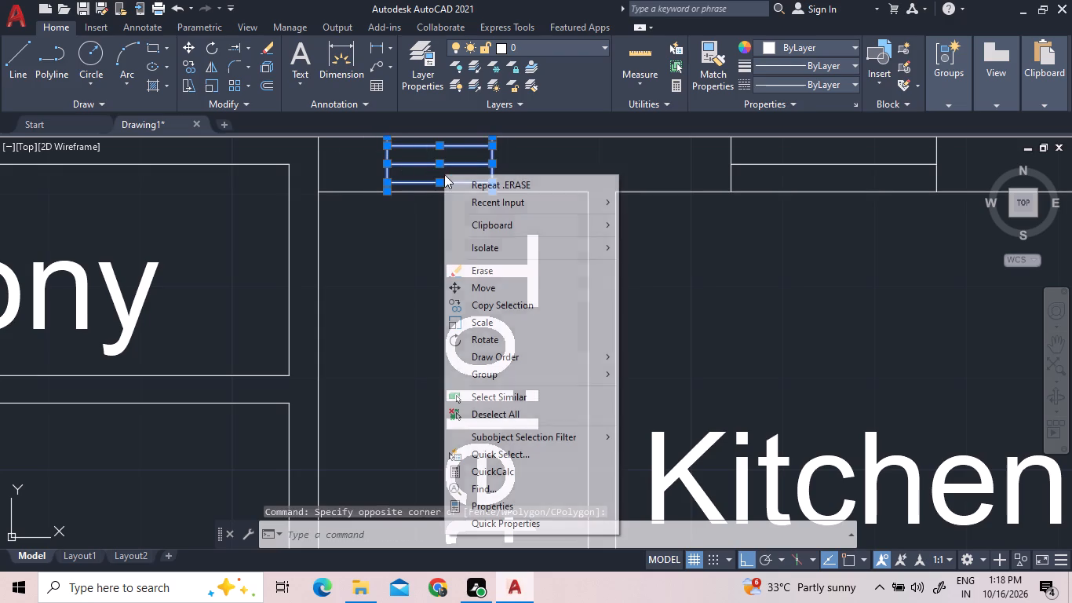
pyautogui.click(488, 301)
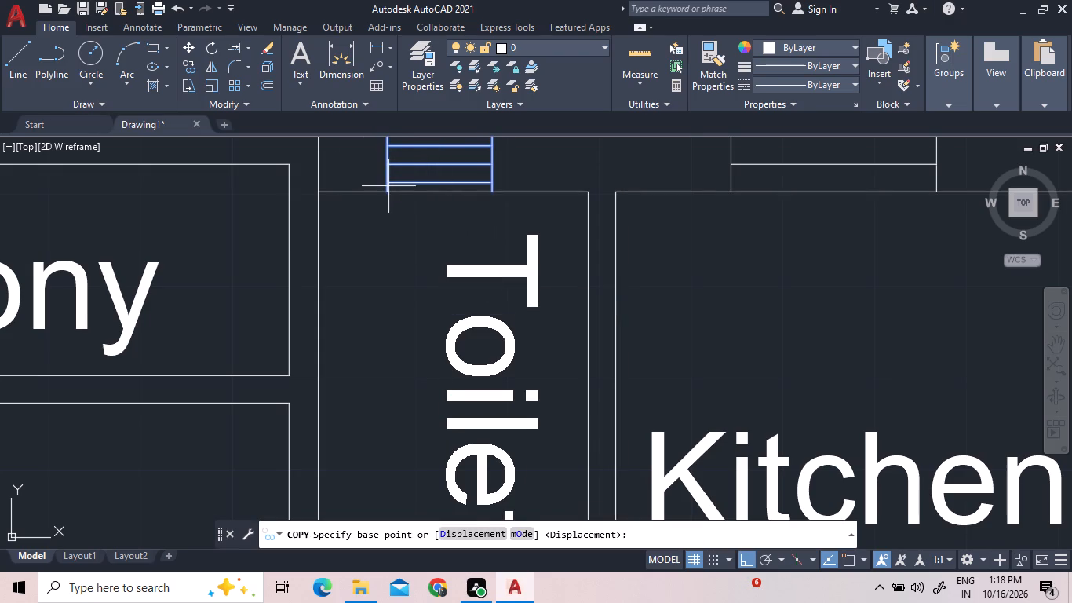
pyautogui.click(443, 182)
pyautogui.scroll(-3, 434, 292)
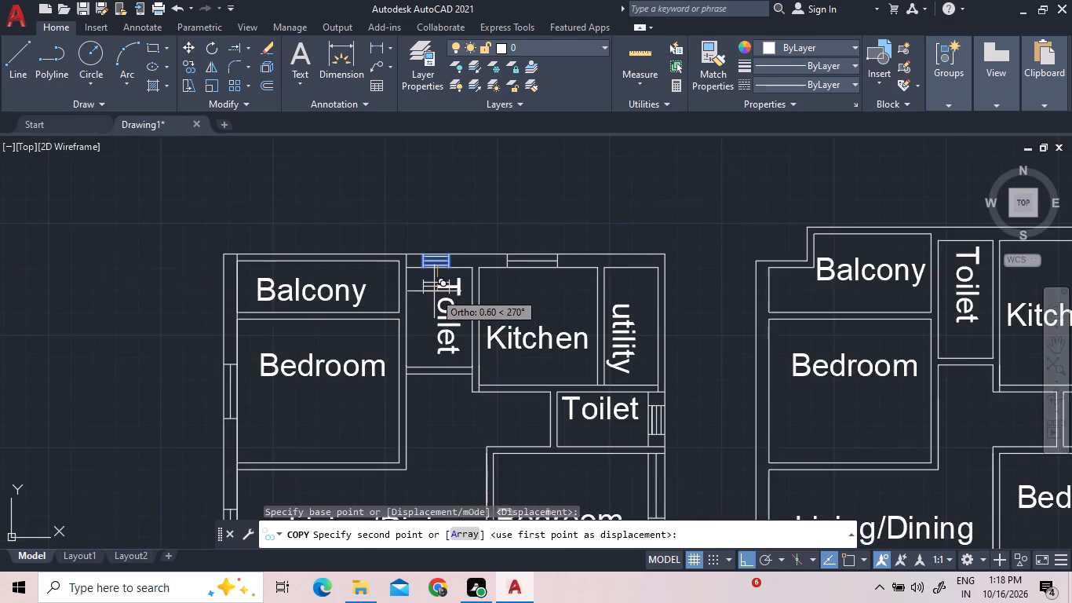
pyautogui.scroll(-3, 434, 291)
pyautogui.scroll(5, 428, 490)
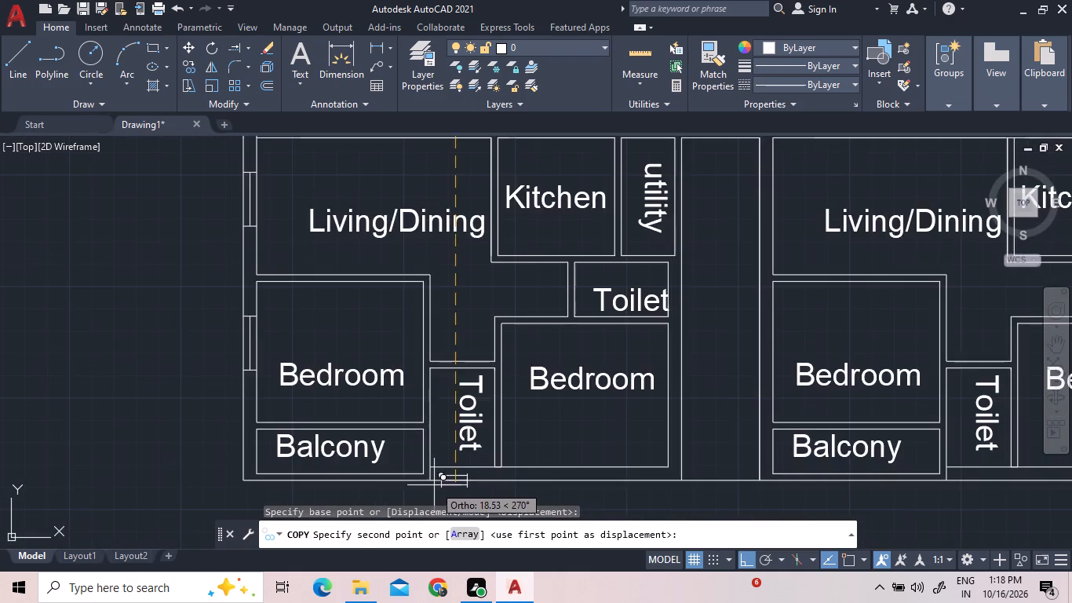
pyautogui.scroll(3, 434, 485)
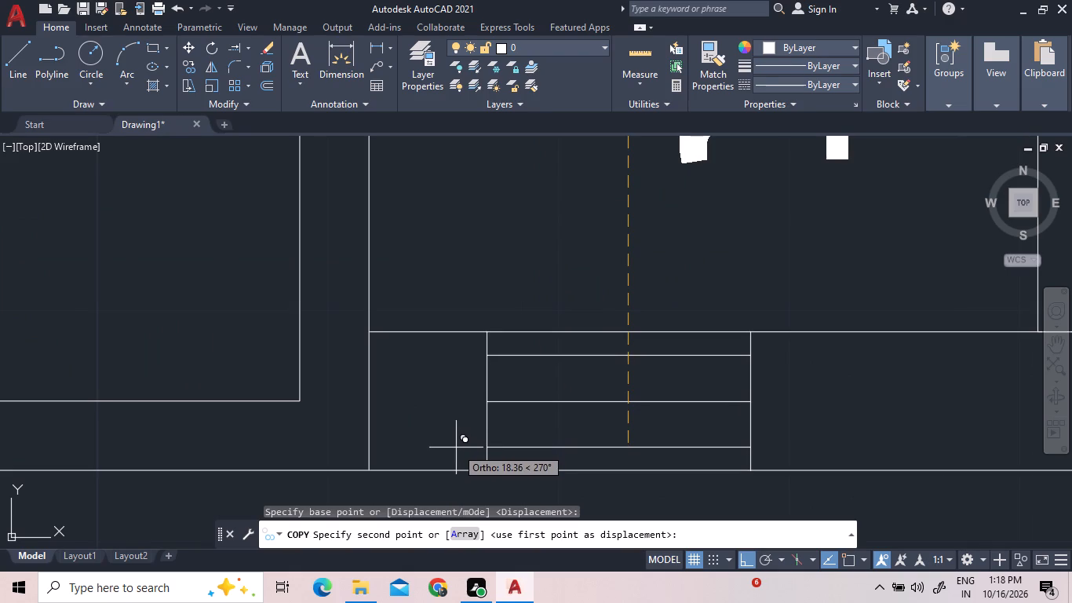
pyautogui.click(456, 448)
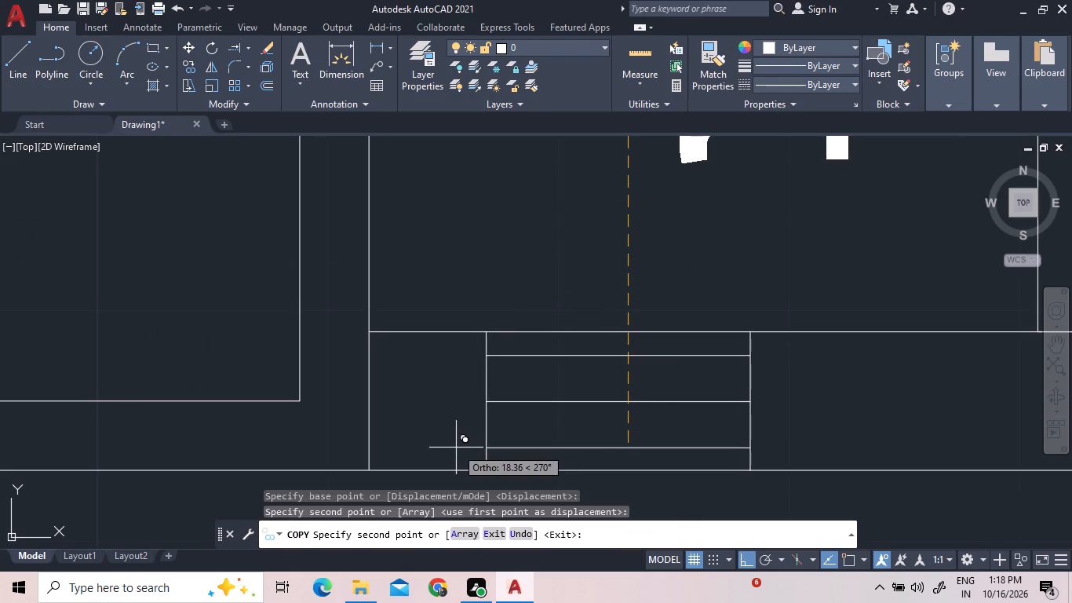
pyautogui.scroll(-1, 447, 411)
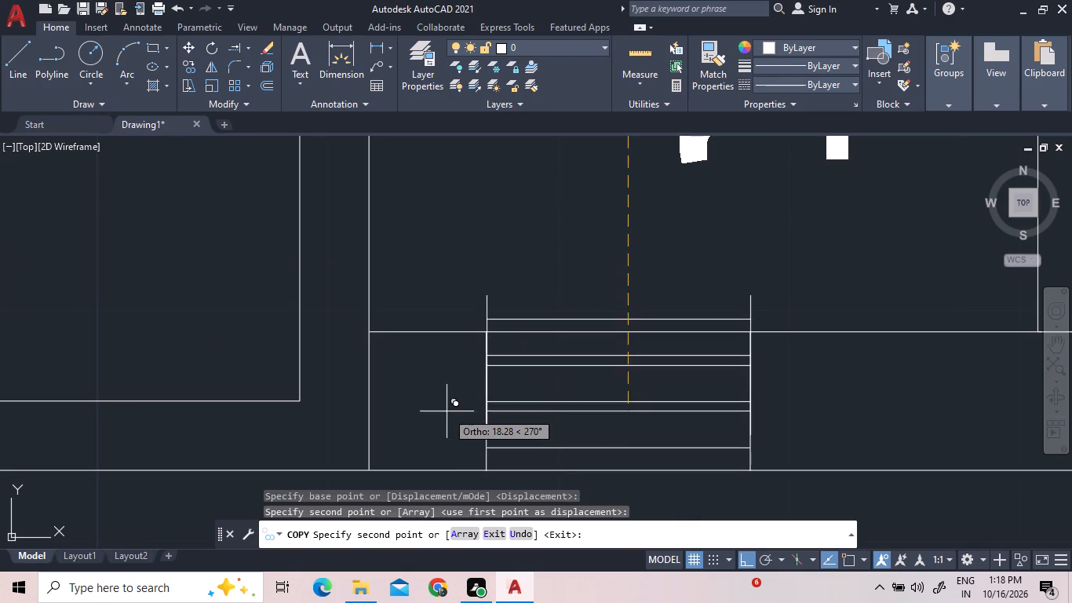
pyautogui.scroll(-5, 447, 411)
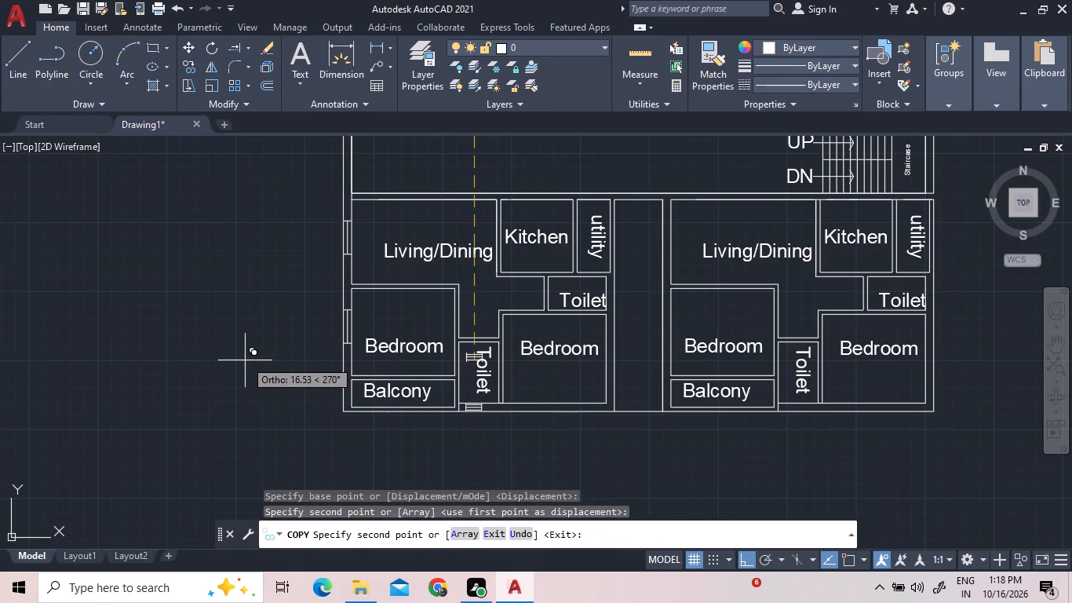
pyautogui.rightClick(245, 359)
pyautogui.click(290, 170)
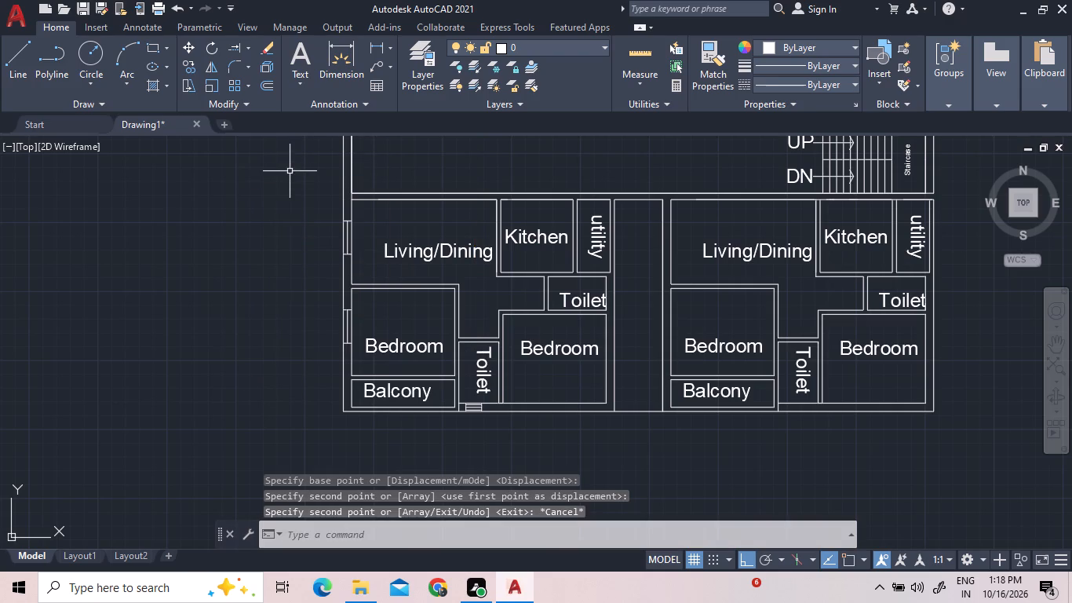
# Draw two short vertical lines, about 0.14 units long, across the wall between the southwest unit's west Bedroom and Balcony to mark an opening.
pyautogui.scroll(2, 435, 399)
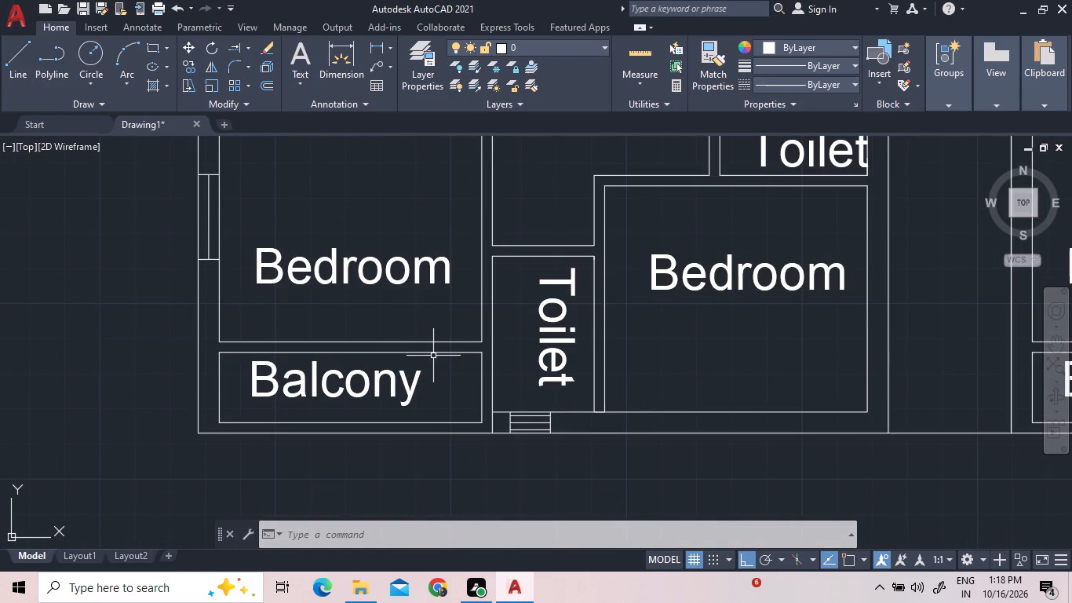
pyautogui.scroll(1, 453, 349)
pyautogui.click(24, 52)
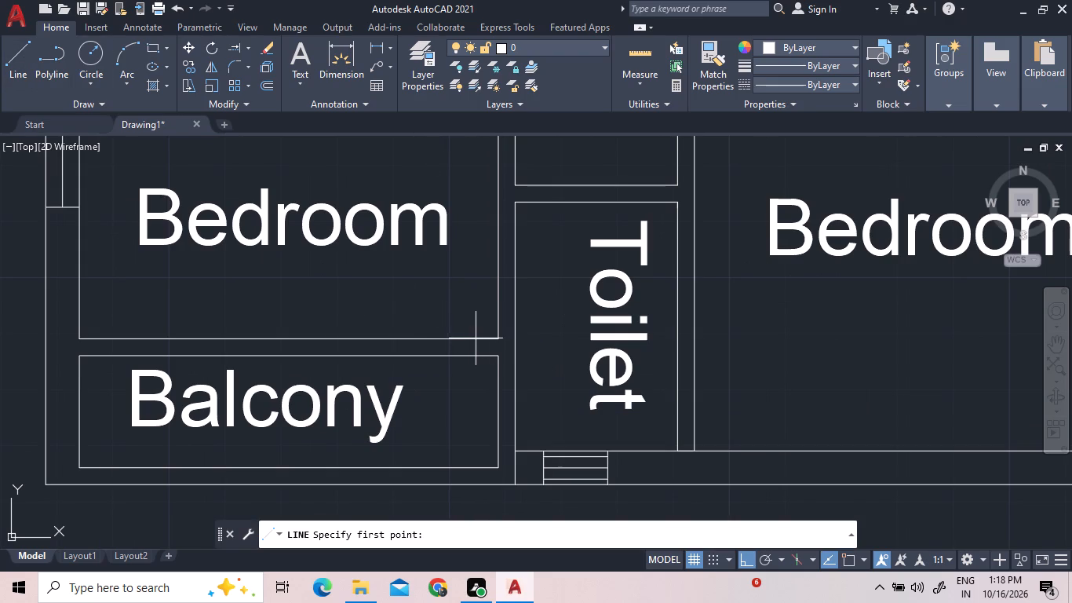
pyautogui.doubleClick(452, 340)
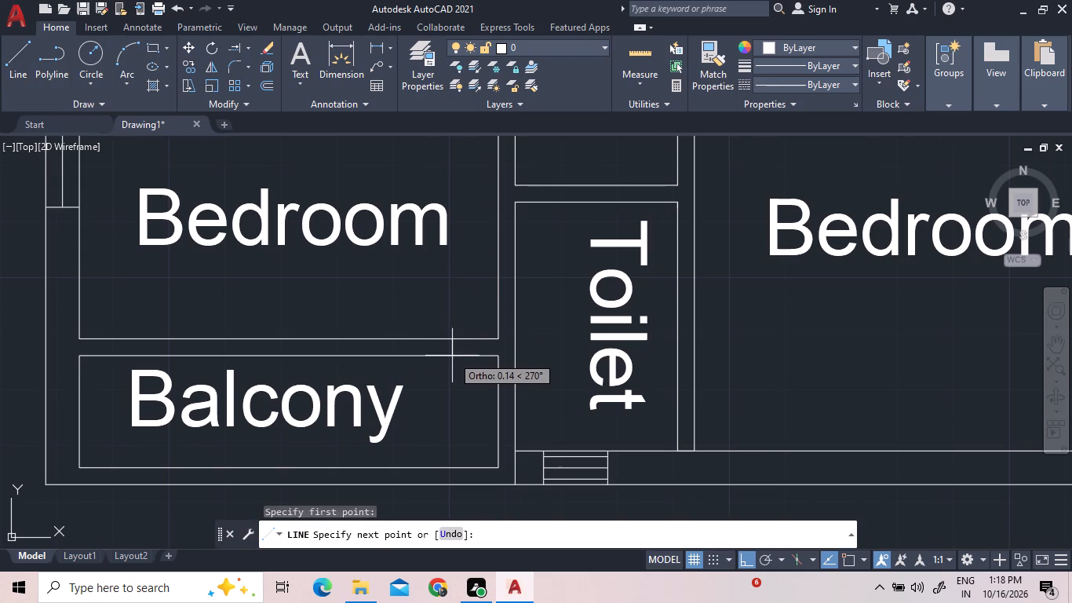
pyautogui.click(452, 356)
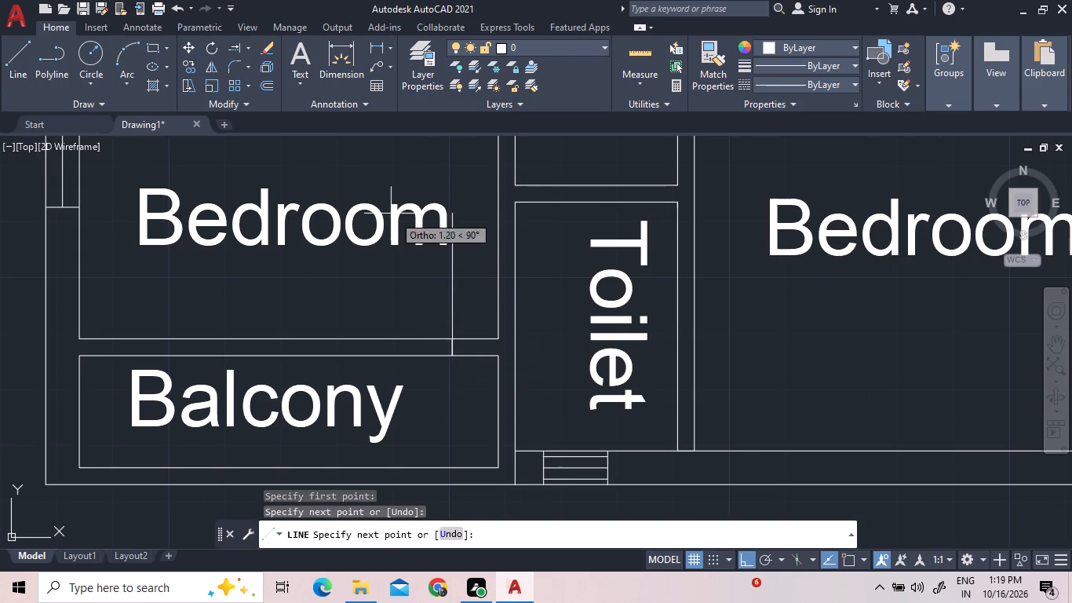
pyautogui.click(20, 57)
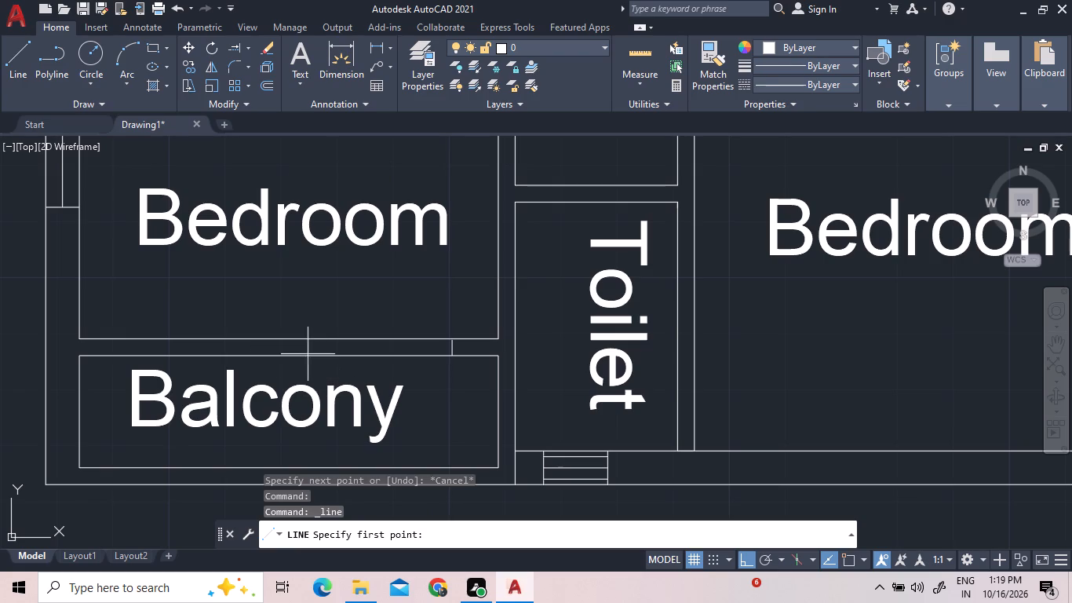
pyautogui.doubleClick(297, 339)
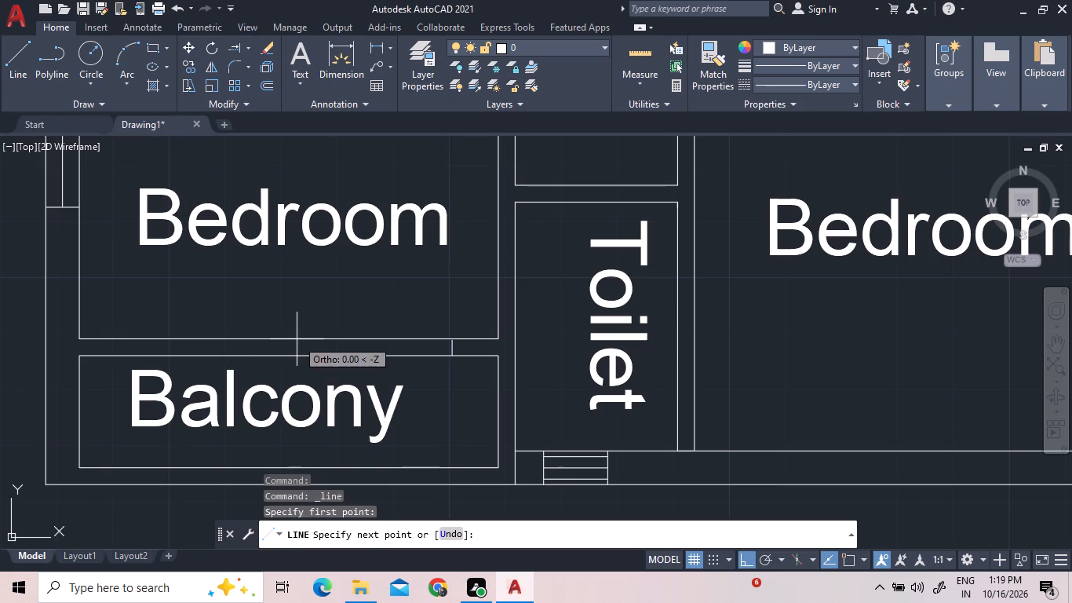
pyautogui.click(298, 357)
pyautogui.rightClick(286, 295)
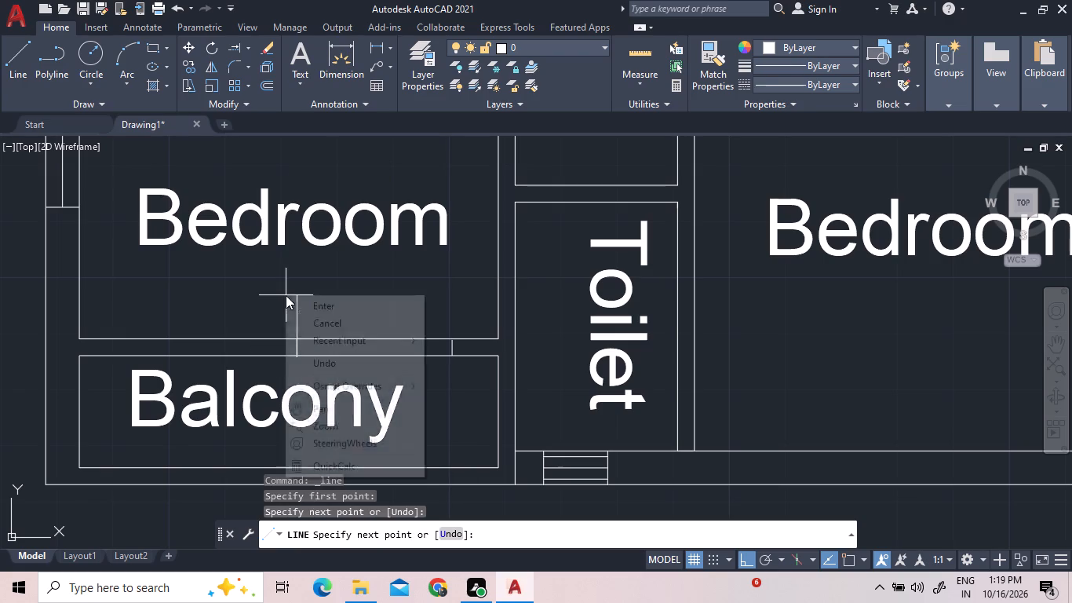
pyautogui.click(291, 298)
# With object snap on, draw two short horizontal lines across the wall between the southwest unit's lower Toilet and east Bedroom.
pyautogui.scroll(-2, 337, 309)
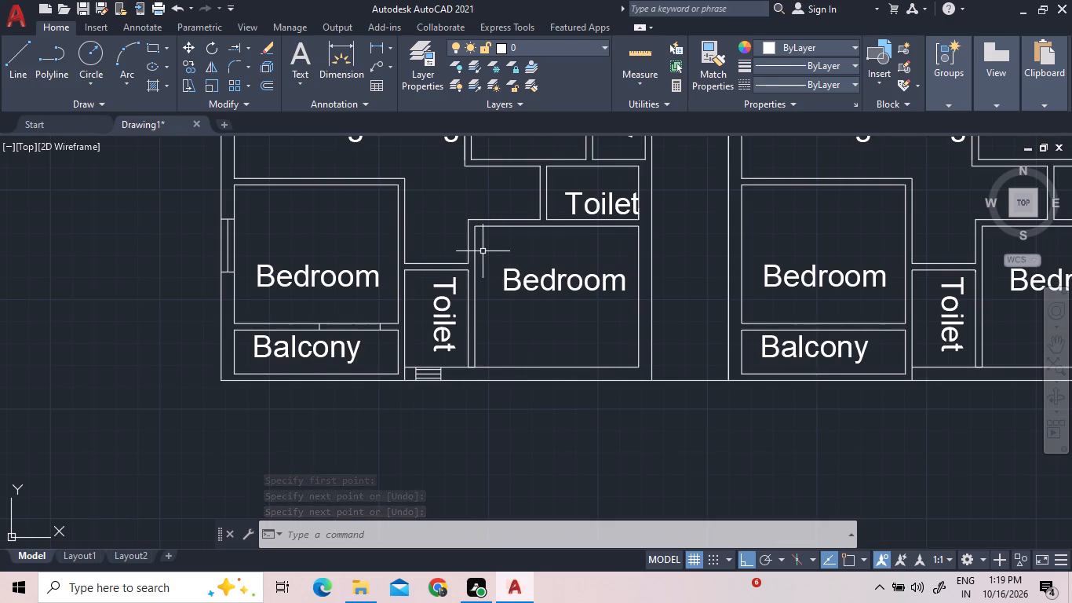
pyautogui.scroll(1, 508, 301)
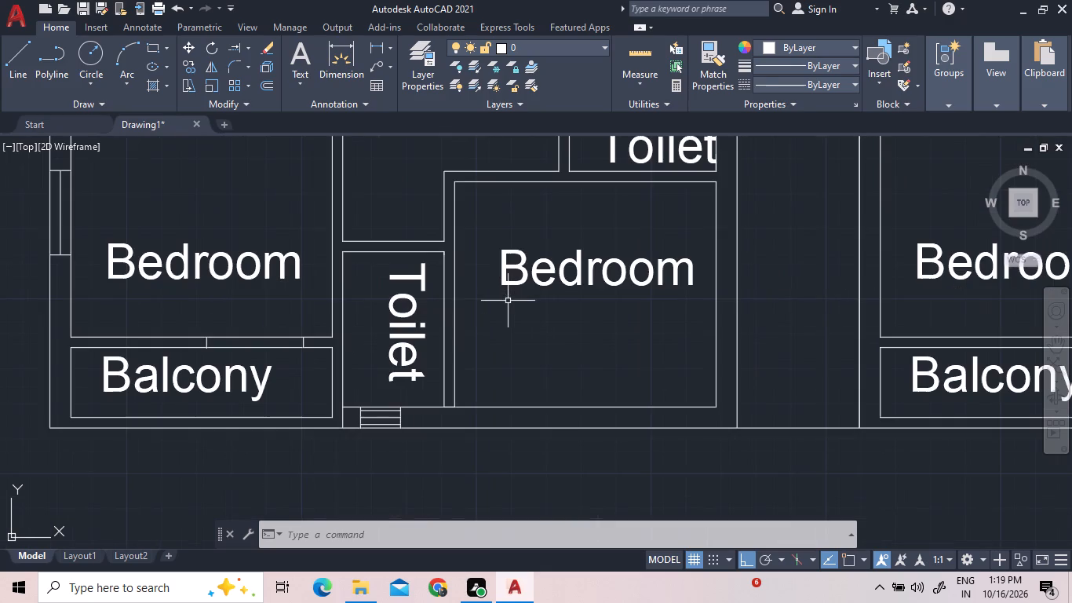
pyautogui.click(845, 557)
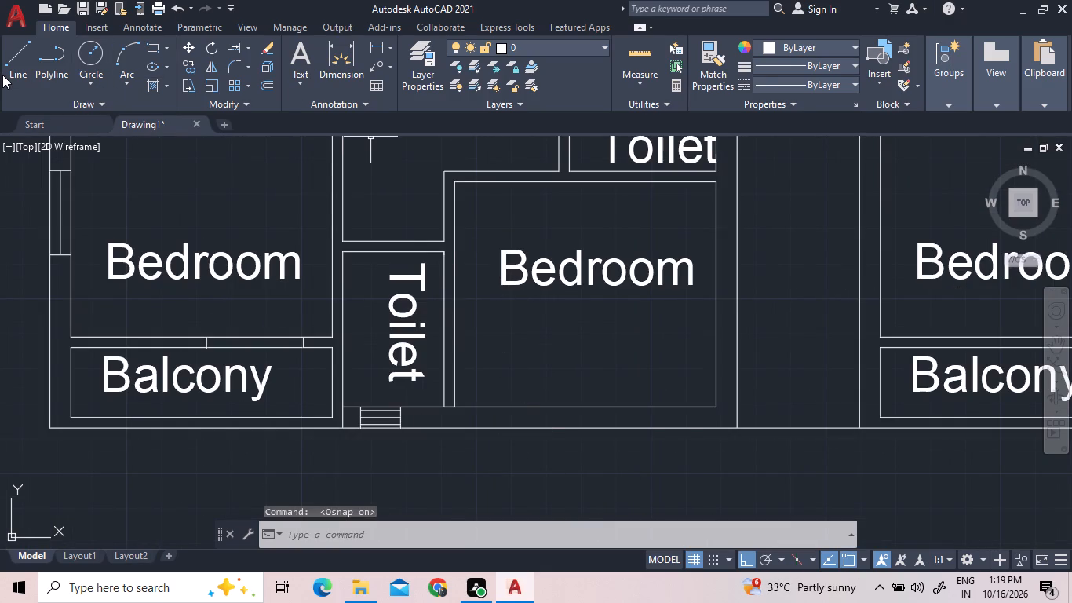
pyautogui.click(14, 75)
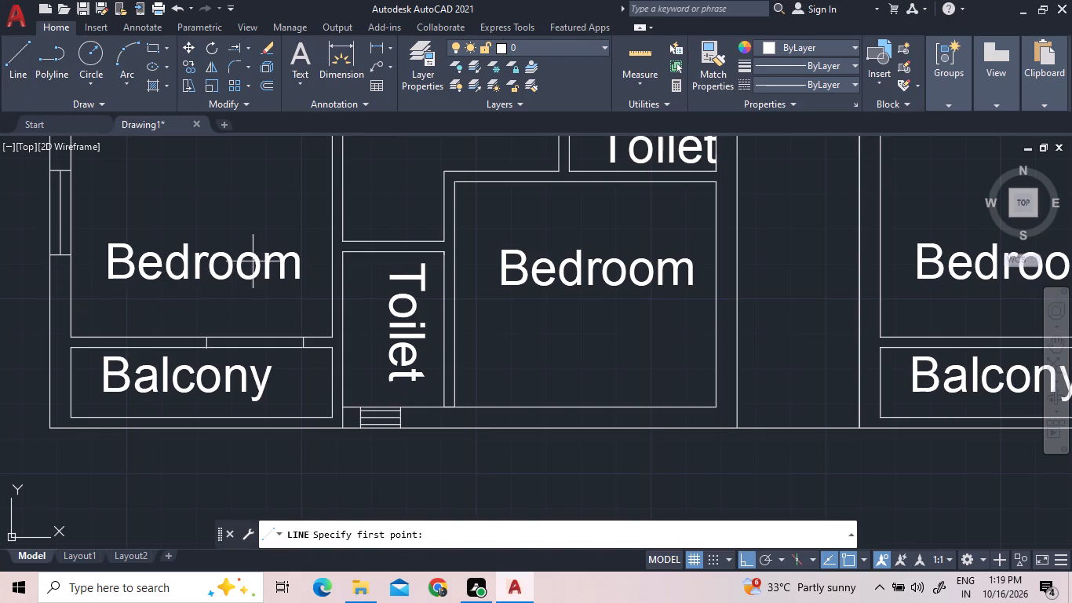
pyautogui.doubleClick(454, 292)
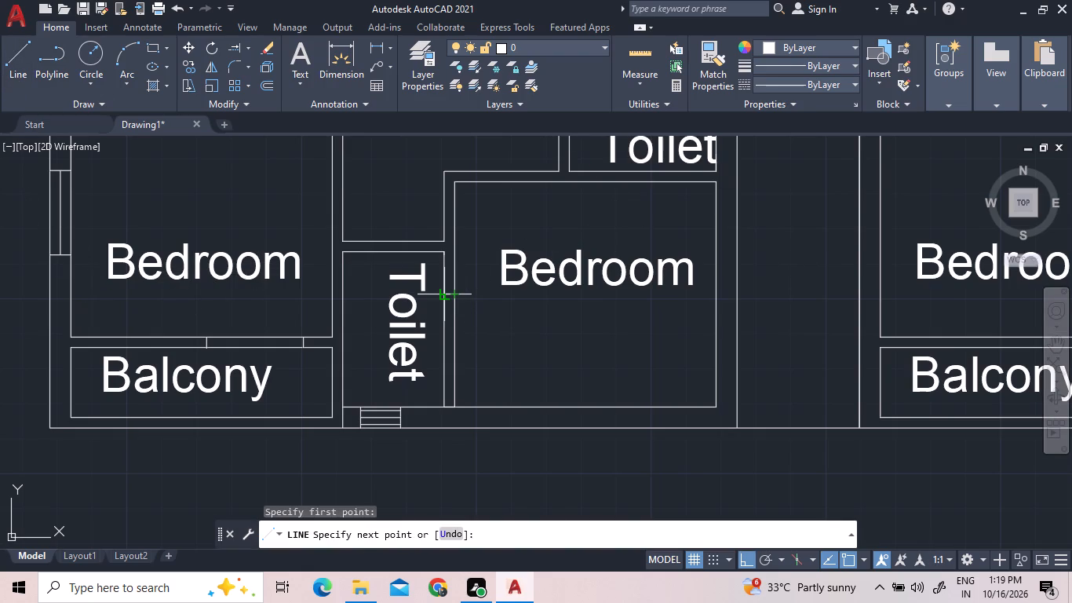
pyautogui.click(440, 294)
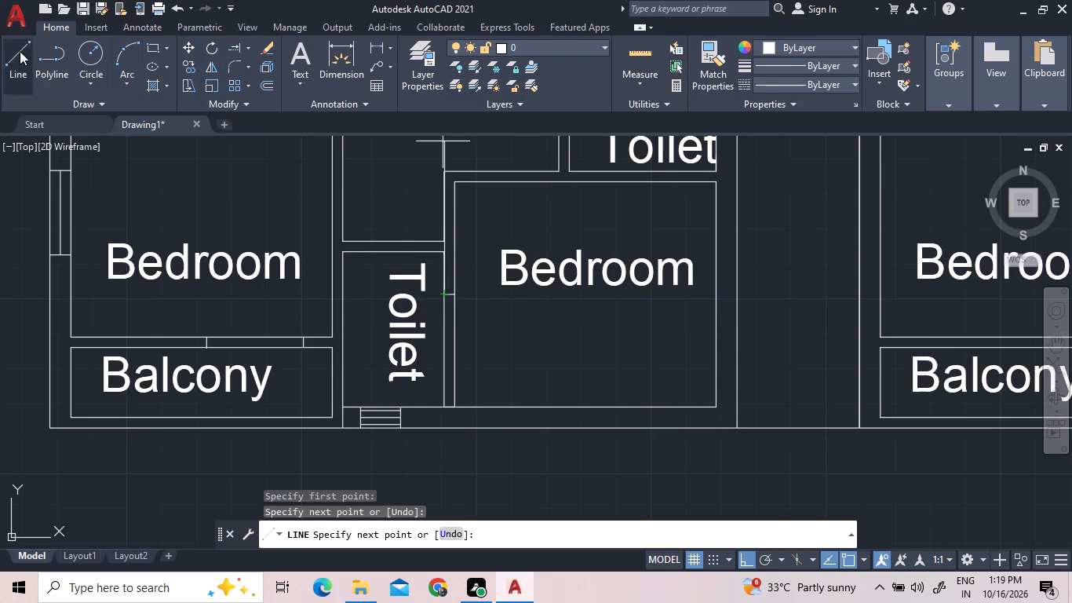
pyautogui.doubleClick(14, 69)
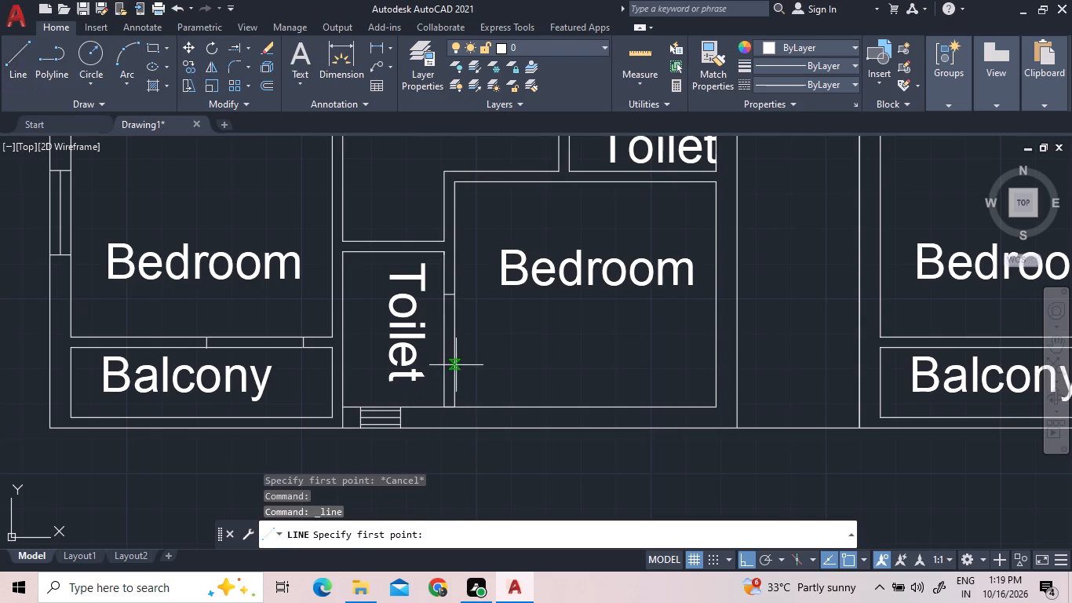
pyautogui.scroll(4, 447, 353)
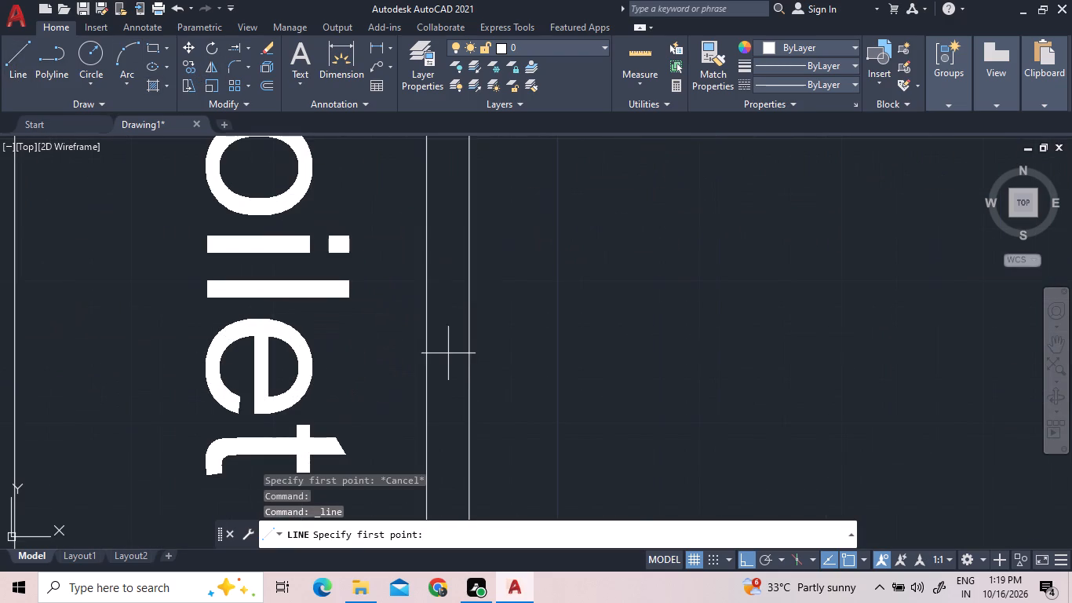
pyautogui.click(469, 345)
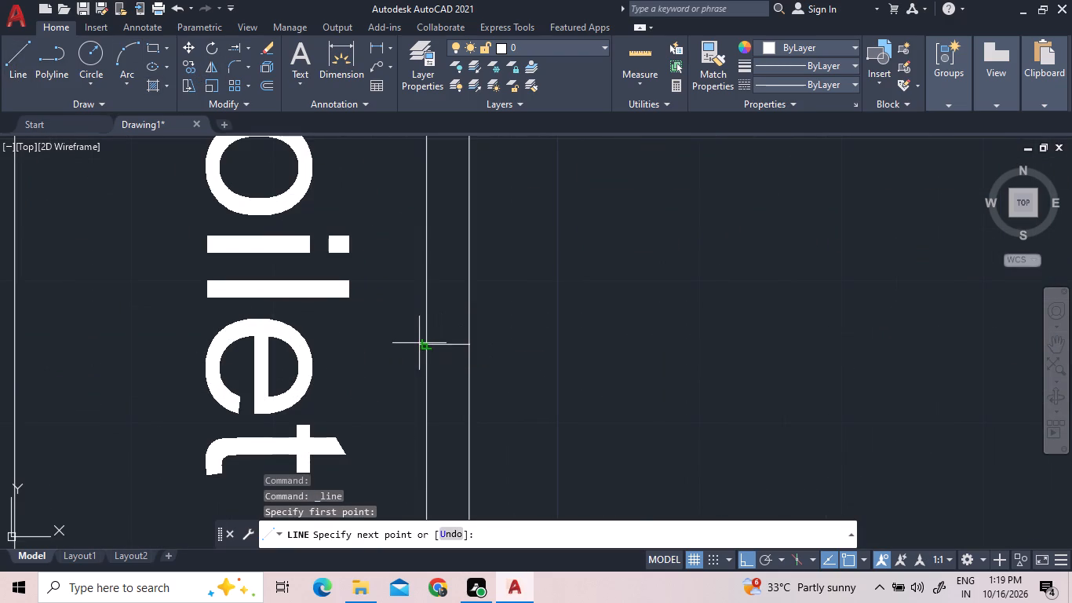
pyautogui.doubleClick(424, 344)
pyautogui.rightClick(443, 356)
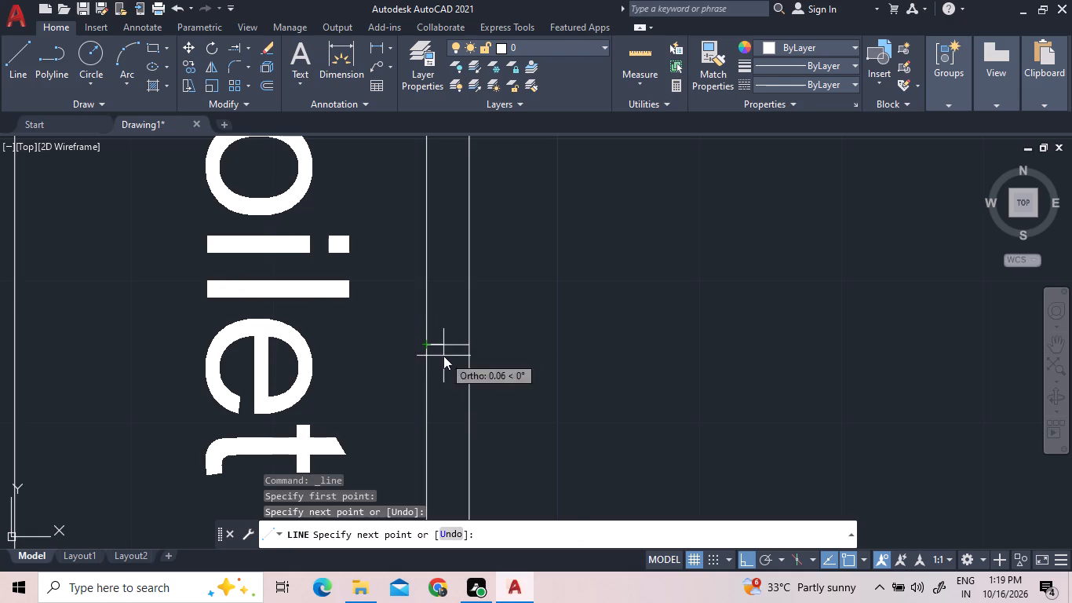
pyautogui.click(451, 361)
pyautogui.scroll(-3, 452, 363)
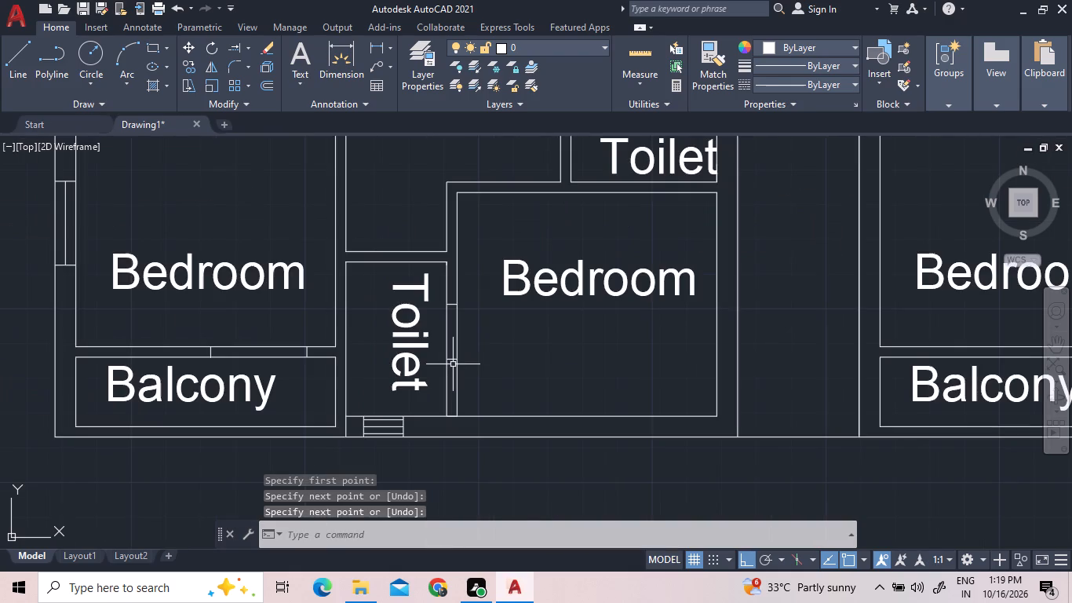
# Draw a short horizontal line across the southwest unit's west Bedroom east wall, just north of the lower Toilet.
pyautogui.scroll(-2, 408, 269)
pyautogui.scroll(2, 384, 232)
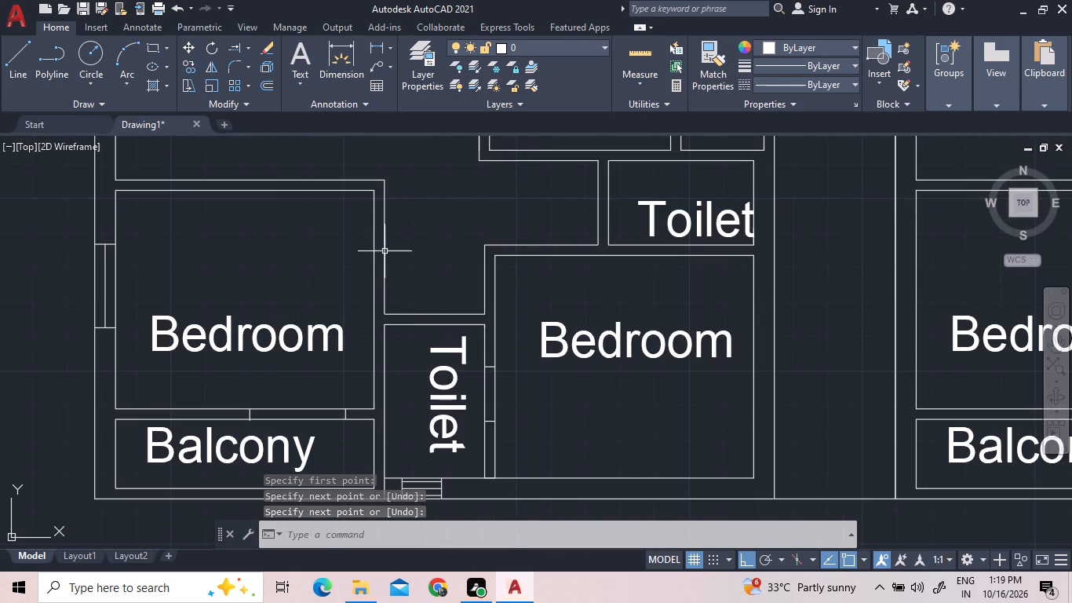
pyautogui.scroll(2, 381, 173)
pyautogui.scroll(-1, 374, 183)
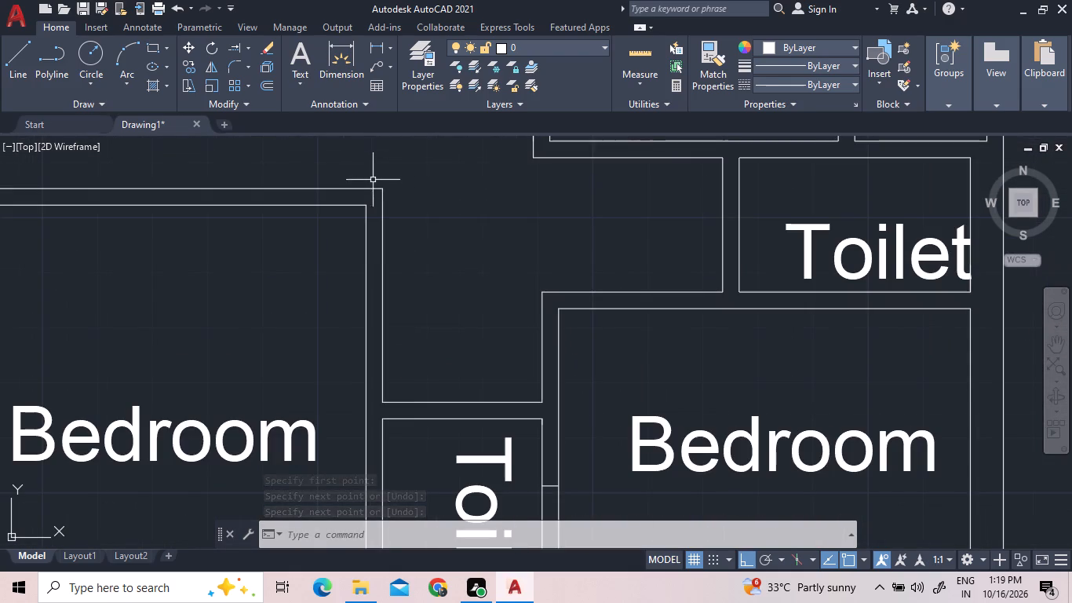
pyautogui.click(16, 61)
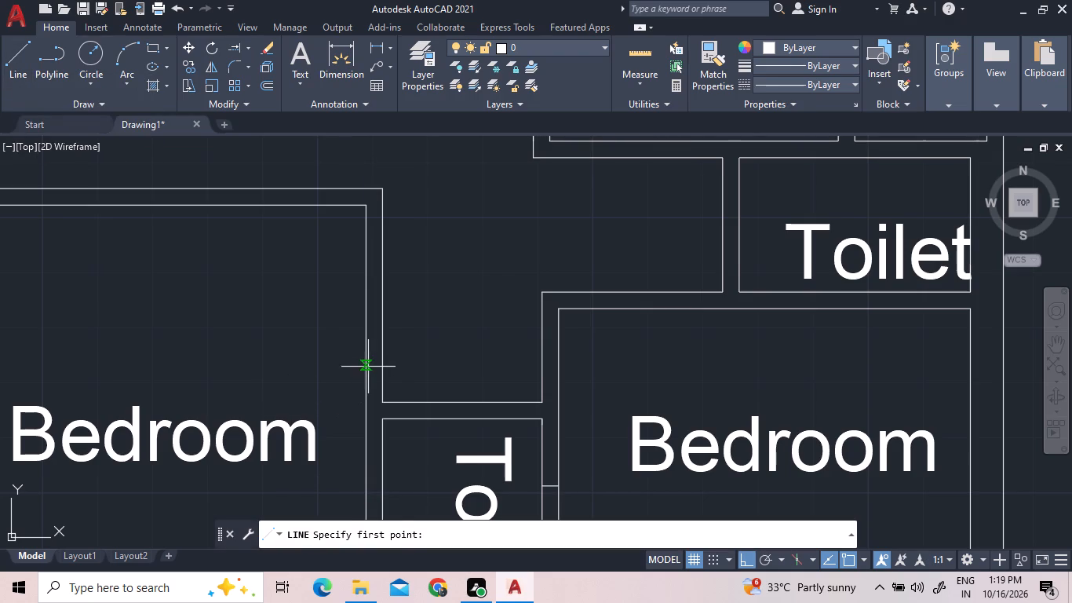
pyautogui.scroll(3, 368, 367)
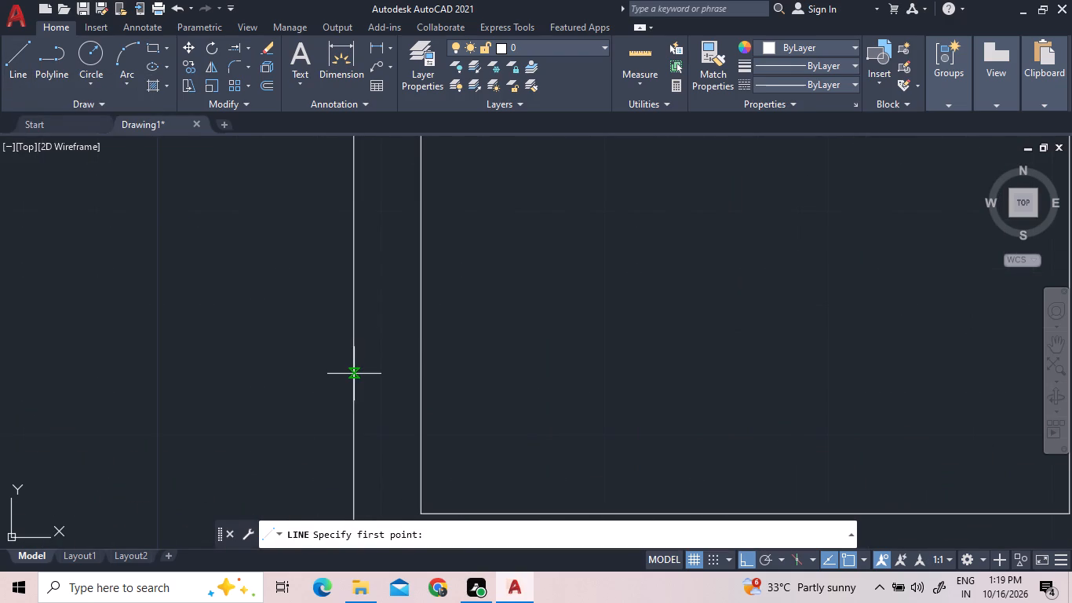
pyautogui.doubleClick(354, 374)
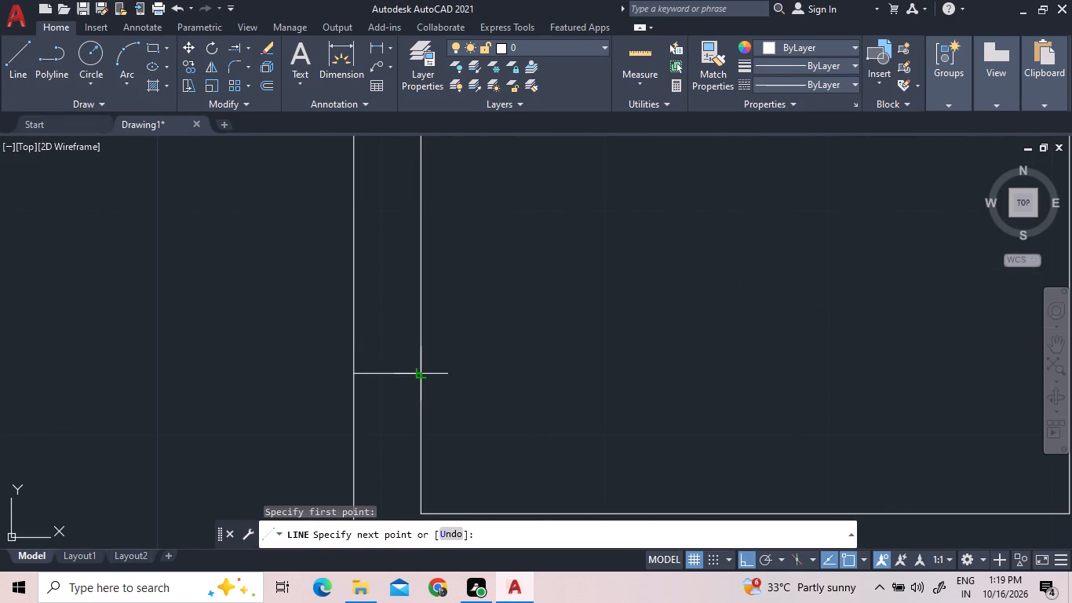
pyautogui.click(422, 371)
# Draw a second short horizontal line across the same Bedroom east wall, north of the first, to mark an opening.
pyautogui.click(25, 77)
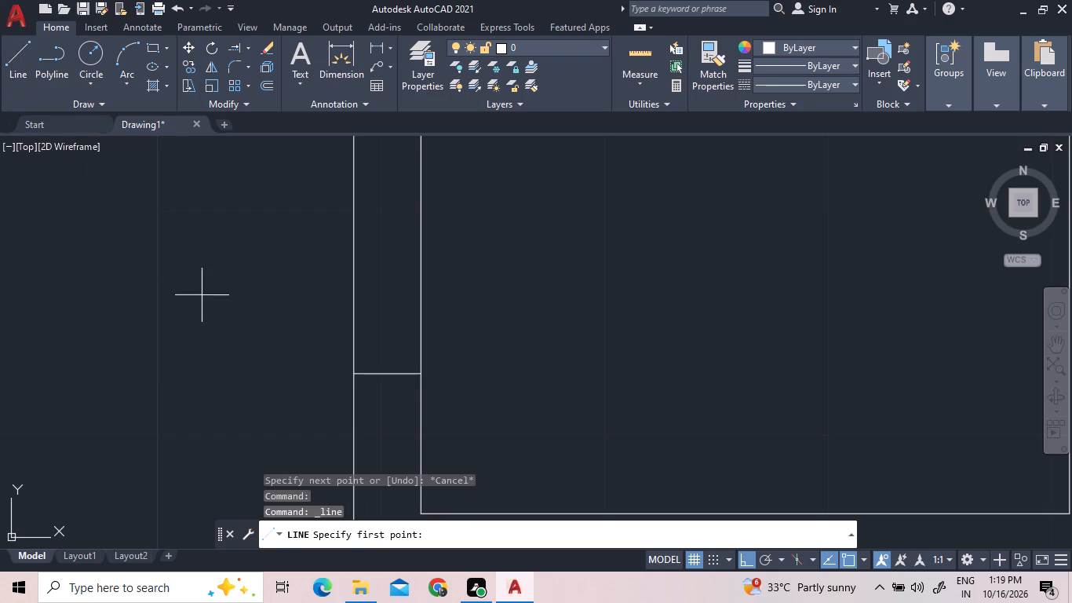
pyautogui.scroll(-2, 388, 398)
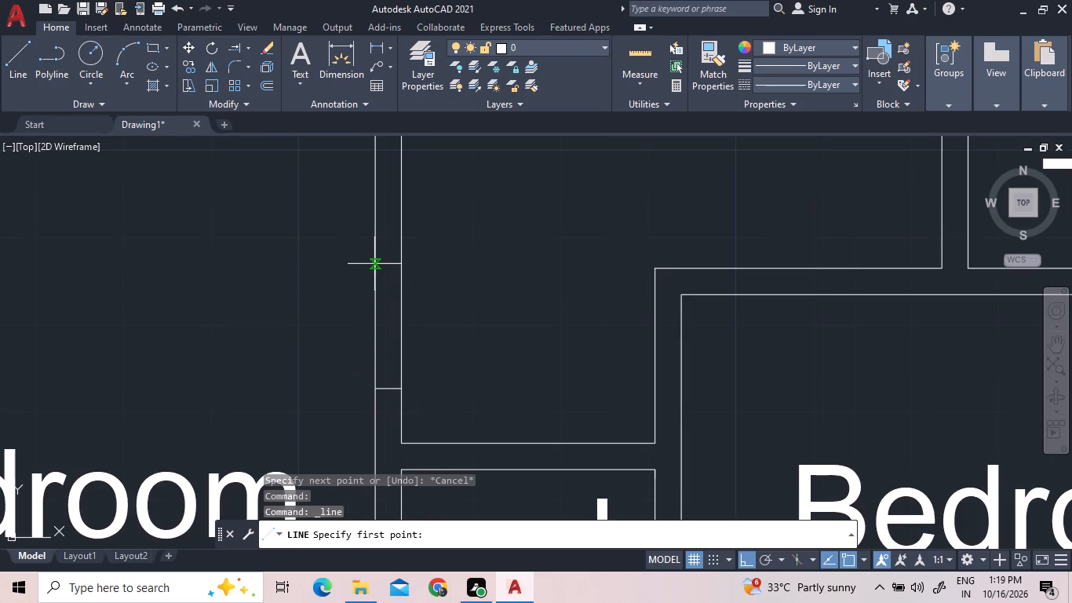
pyautogui.scroll(4, 374, 264)
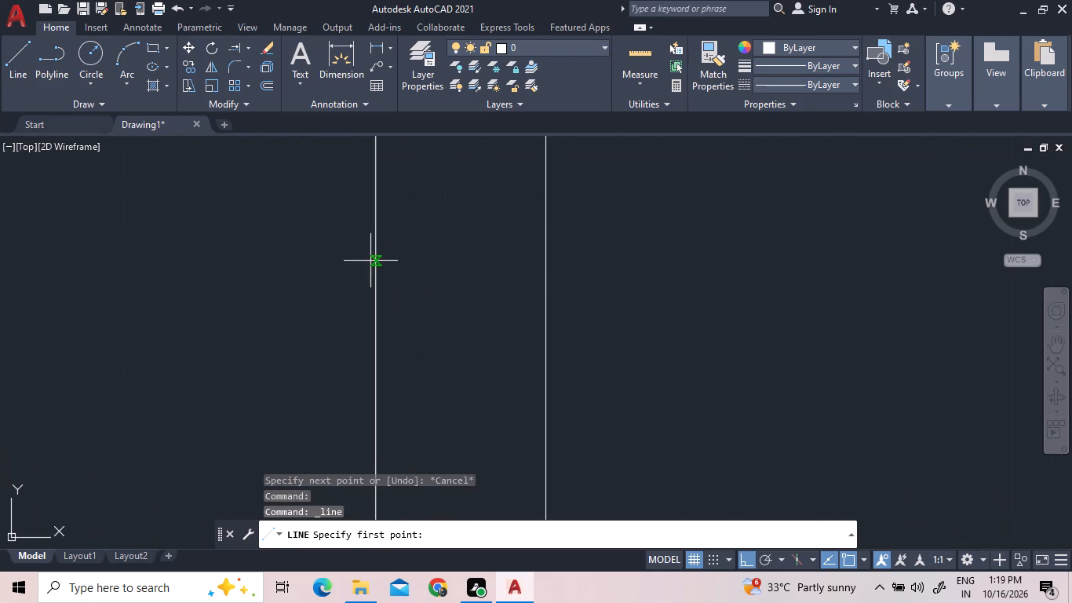
pyautogui.scroll(3, 376, 262)
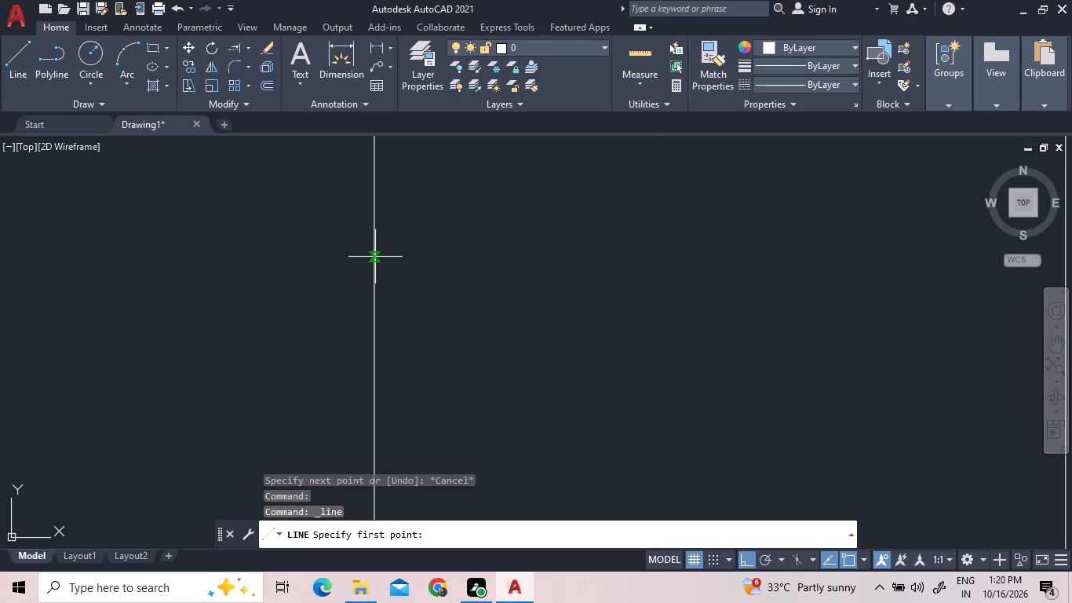
pyautogui.doubleClick(374, 256)
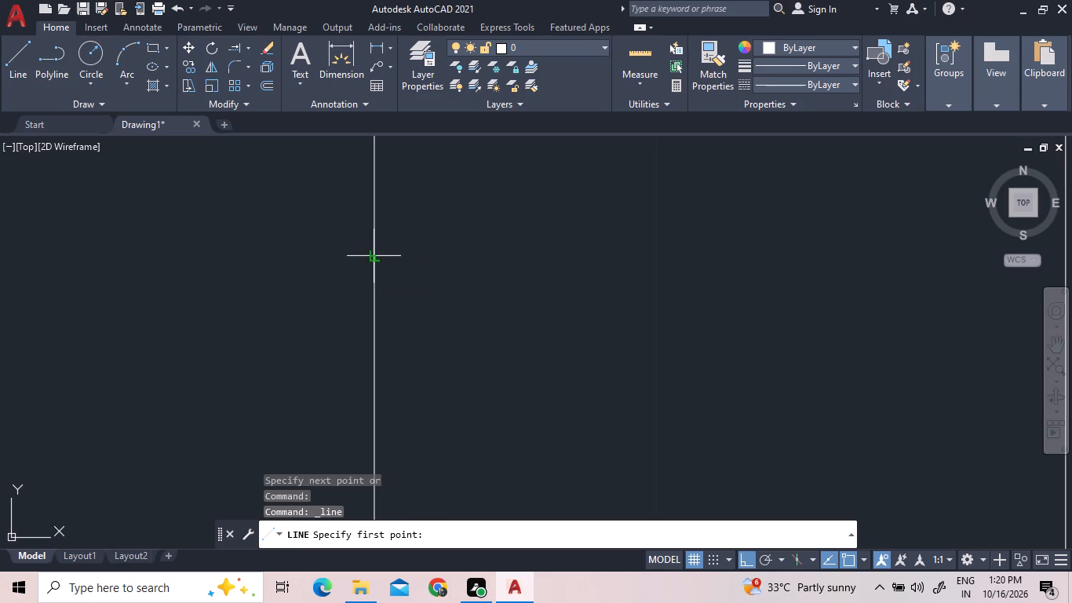
pyautogui.scroll(-5, 499, 287)
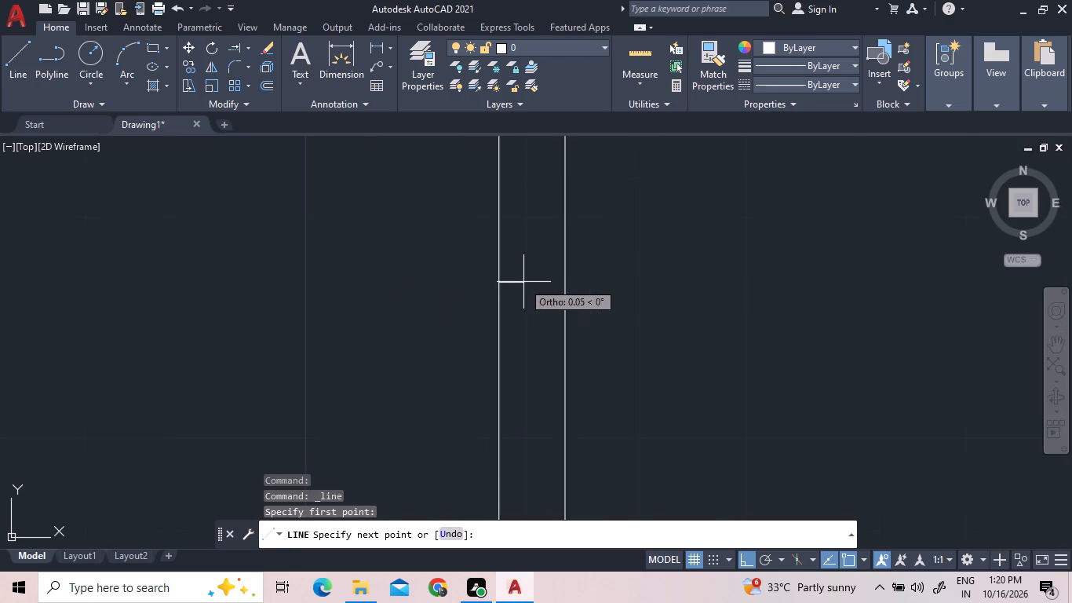
pyautogui.click(564, 283)
pyautogui.rightClick(629, 269)
pyautogui.click(639, 275)
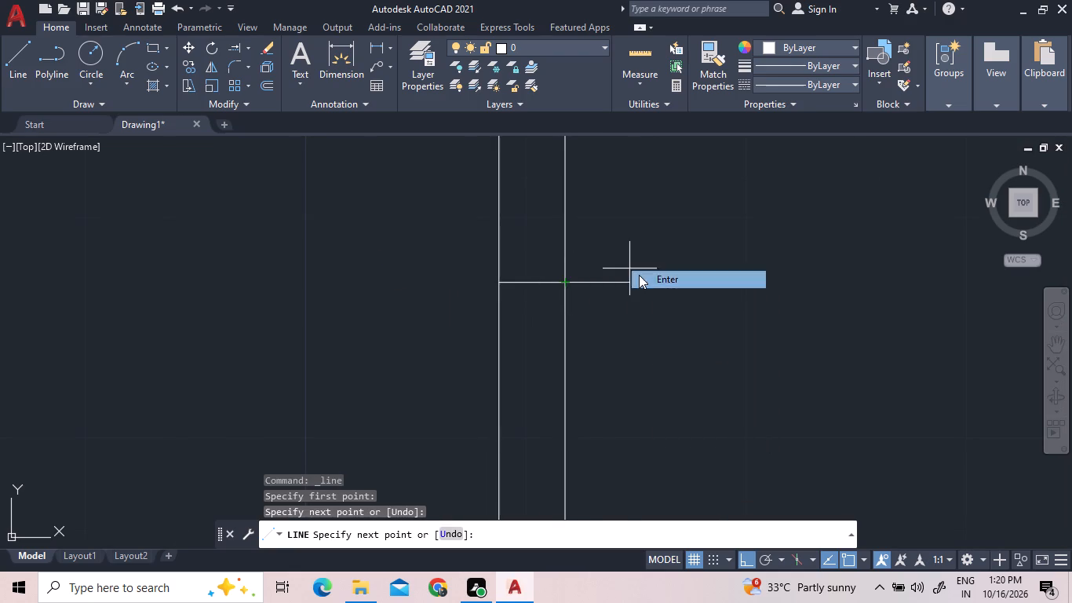
pyautogui.scroll(-4, 625, 280)
pyautogui.moveTo(642, 290); pyautogui.dragTo(508, 259, button='middle')
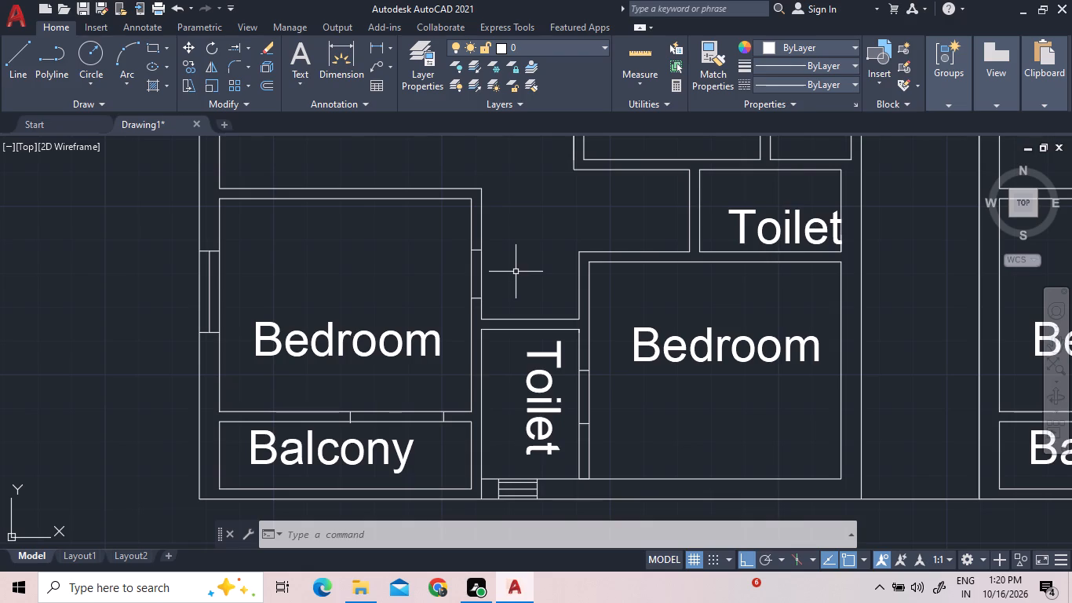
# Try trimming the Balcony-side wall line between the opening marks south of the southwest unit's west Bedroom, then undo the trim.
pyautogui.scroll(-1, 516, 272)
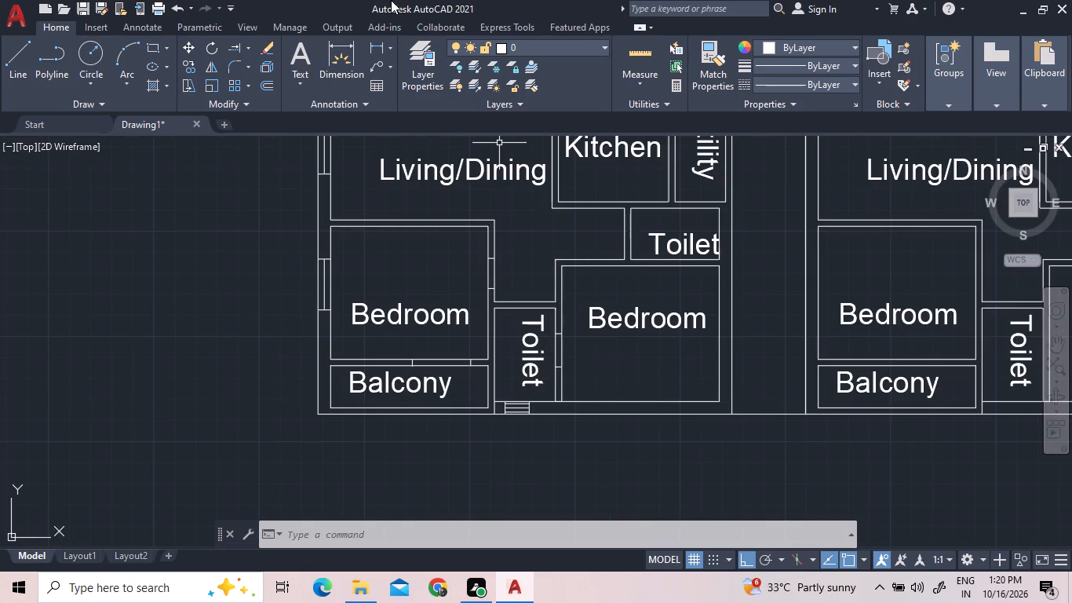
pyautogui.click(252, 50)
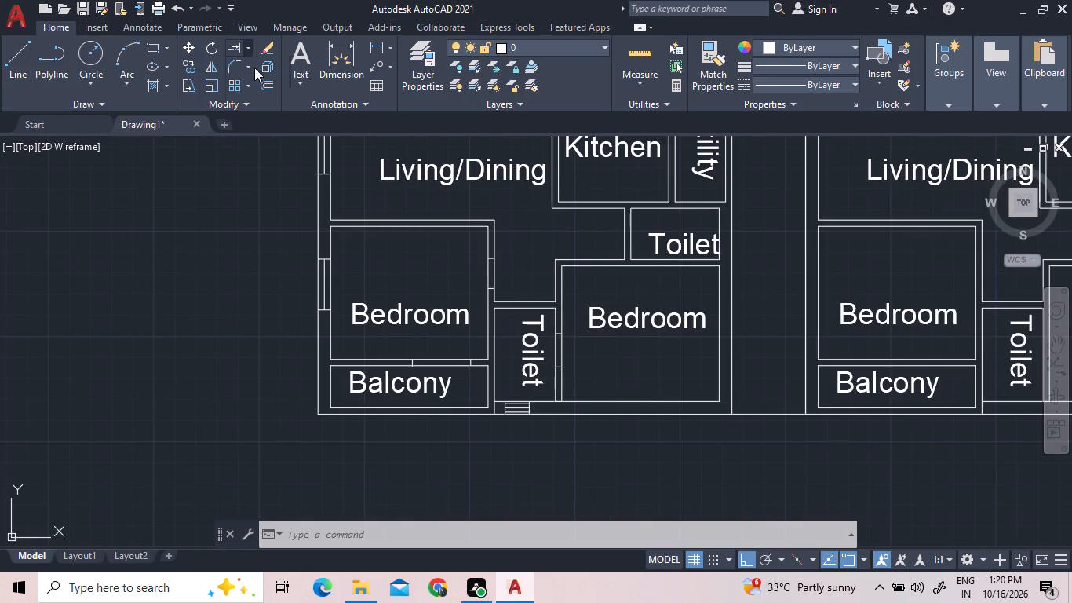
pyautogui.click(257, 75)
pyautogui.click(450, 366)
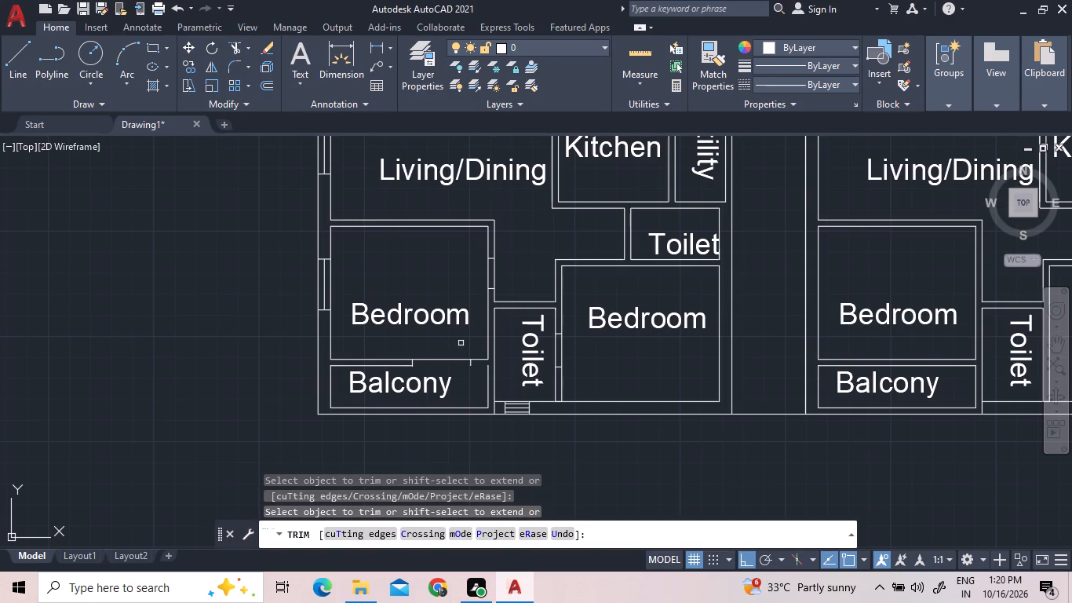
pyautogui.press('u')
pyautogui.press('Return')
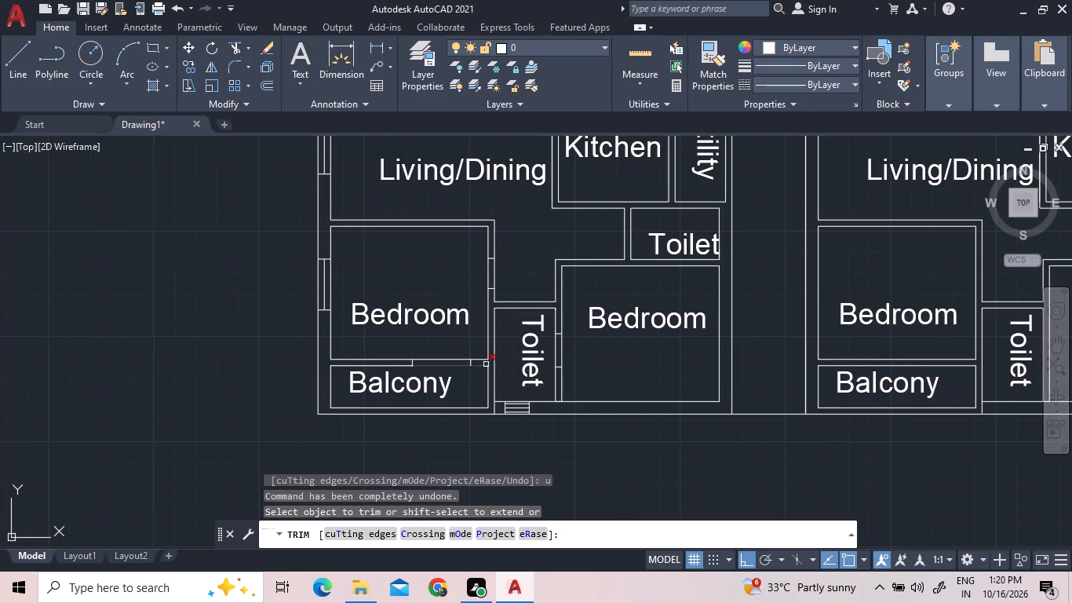
# Trim both wall lines between the opening marks in the southwest unit's west Bedroom east wall and lower Toilet east wall.
pyautogui.doubleClick(496, 270)
pyautogui.click(487, 270)
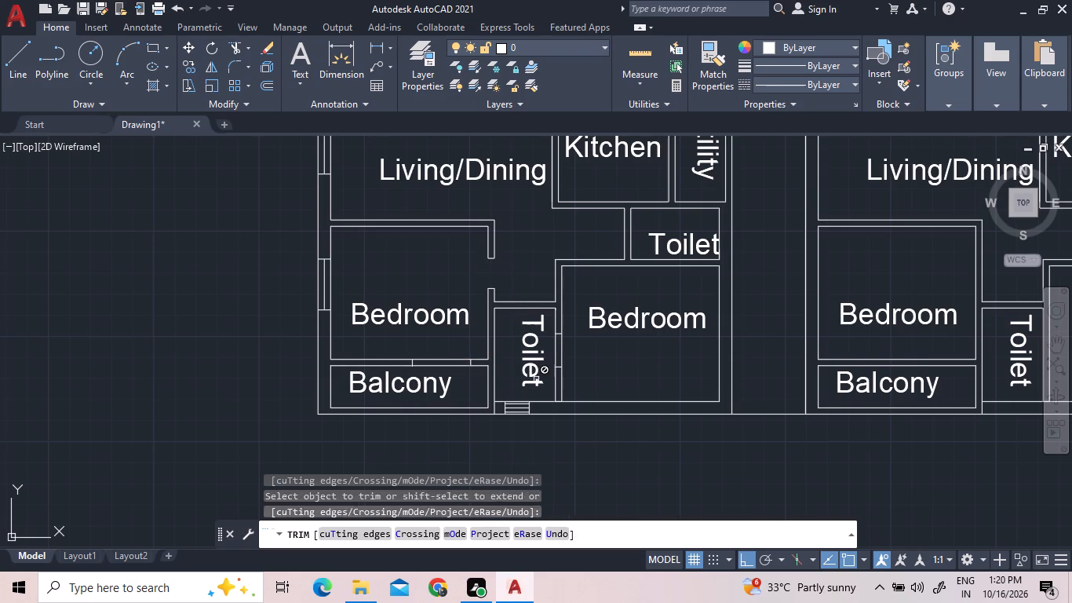
pyautogui.click(561, 345)
pyautogui.click(556, 342)
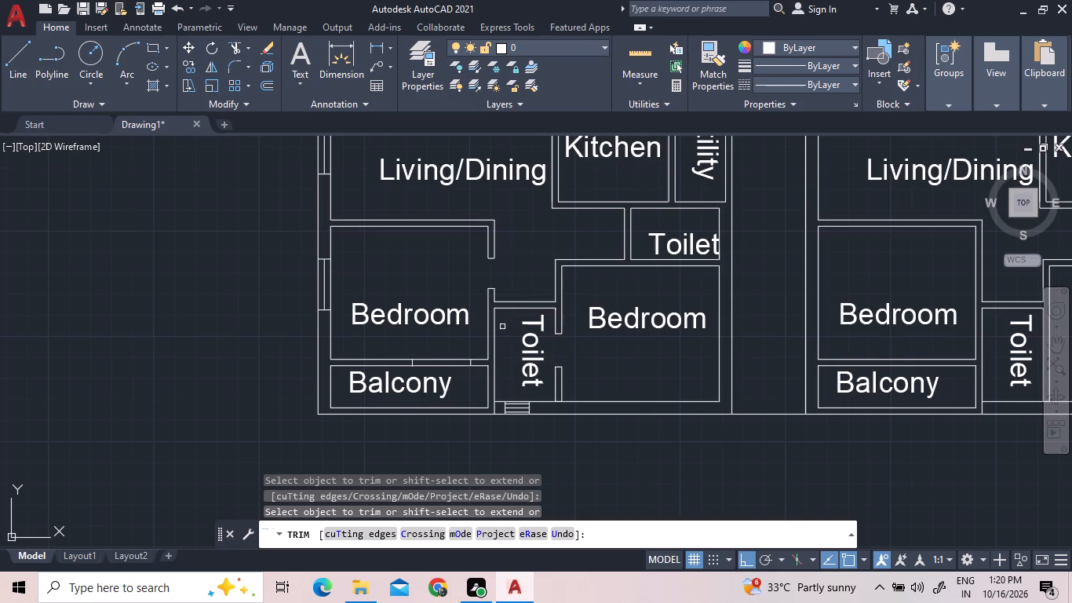
pyautogui.press('Escape')
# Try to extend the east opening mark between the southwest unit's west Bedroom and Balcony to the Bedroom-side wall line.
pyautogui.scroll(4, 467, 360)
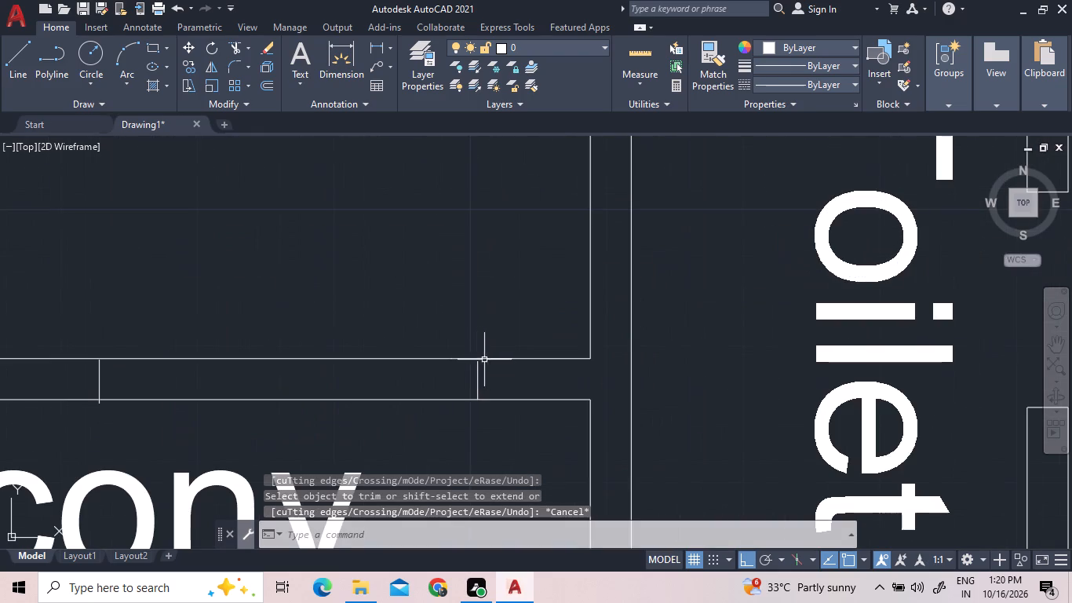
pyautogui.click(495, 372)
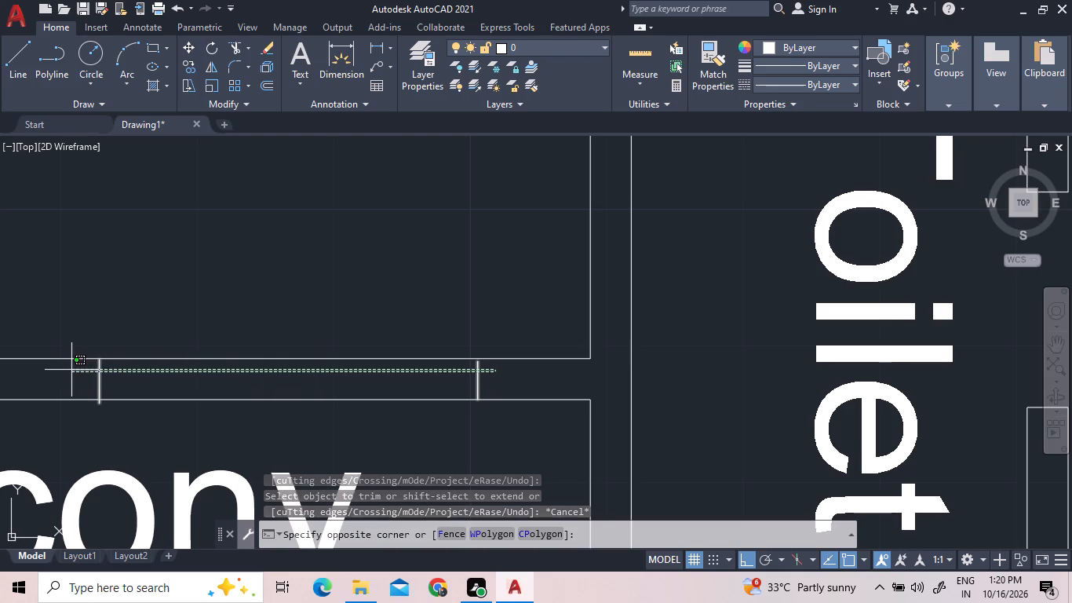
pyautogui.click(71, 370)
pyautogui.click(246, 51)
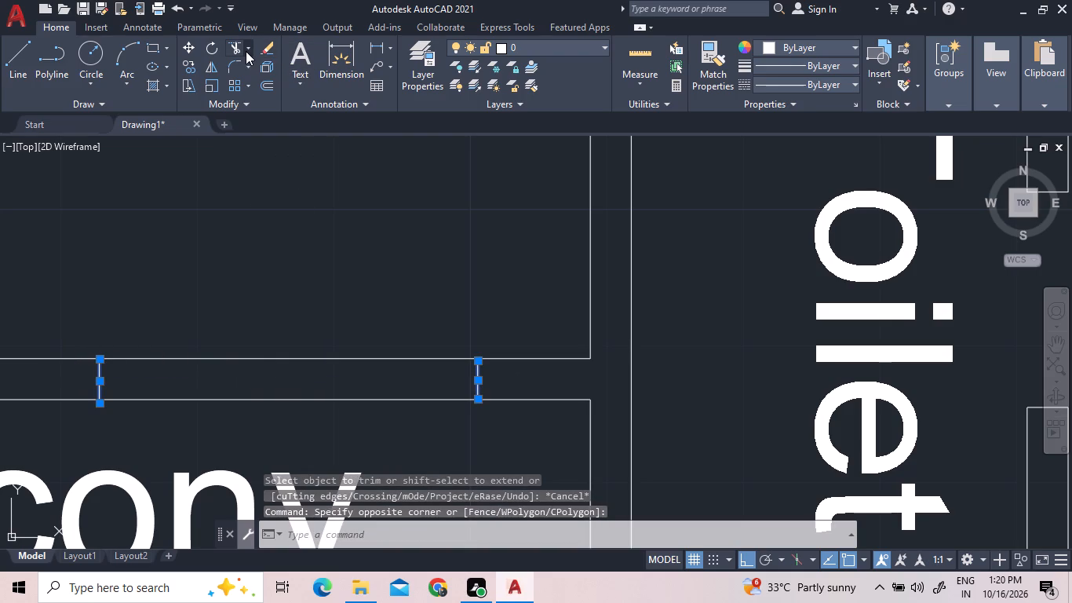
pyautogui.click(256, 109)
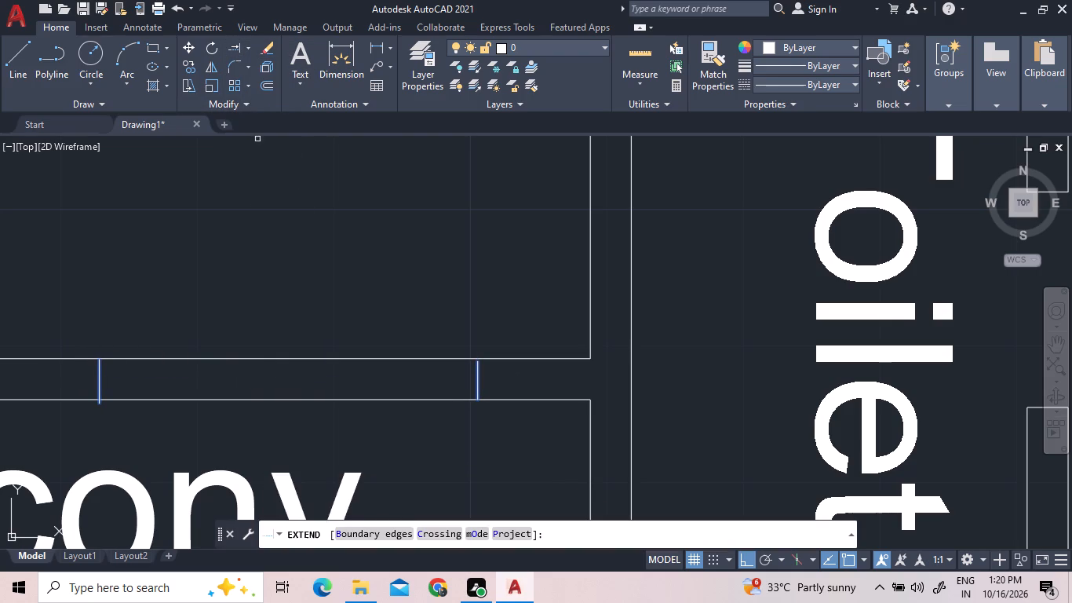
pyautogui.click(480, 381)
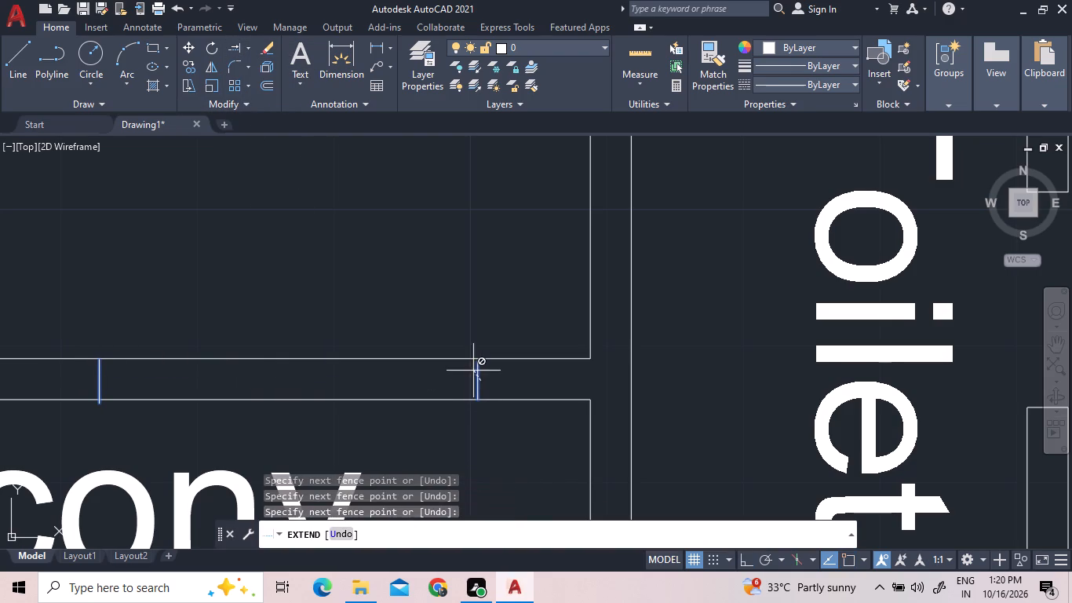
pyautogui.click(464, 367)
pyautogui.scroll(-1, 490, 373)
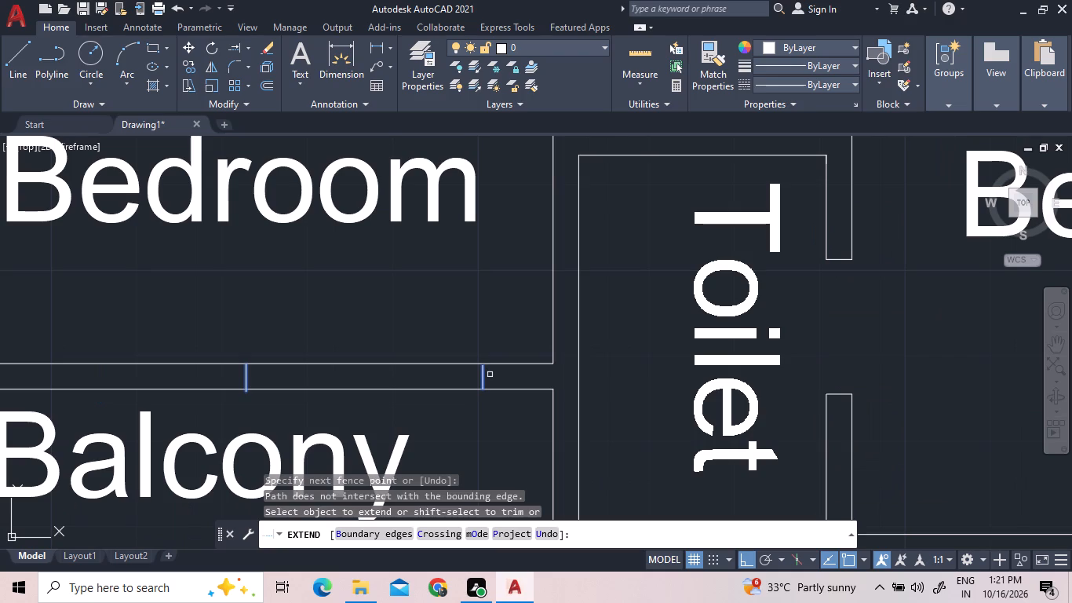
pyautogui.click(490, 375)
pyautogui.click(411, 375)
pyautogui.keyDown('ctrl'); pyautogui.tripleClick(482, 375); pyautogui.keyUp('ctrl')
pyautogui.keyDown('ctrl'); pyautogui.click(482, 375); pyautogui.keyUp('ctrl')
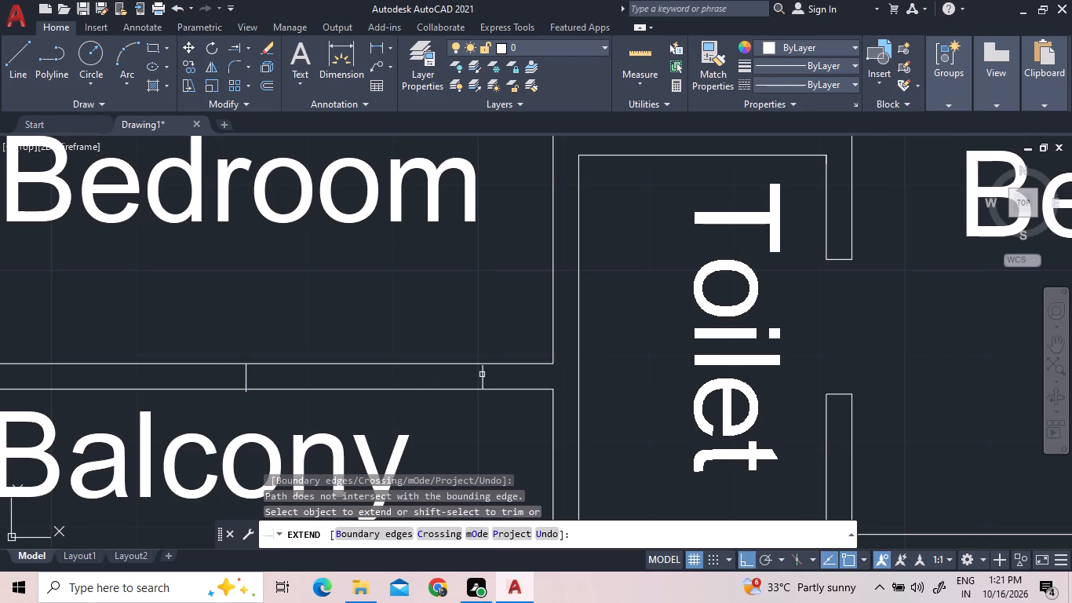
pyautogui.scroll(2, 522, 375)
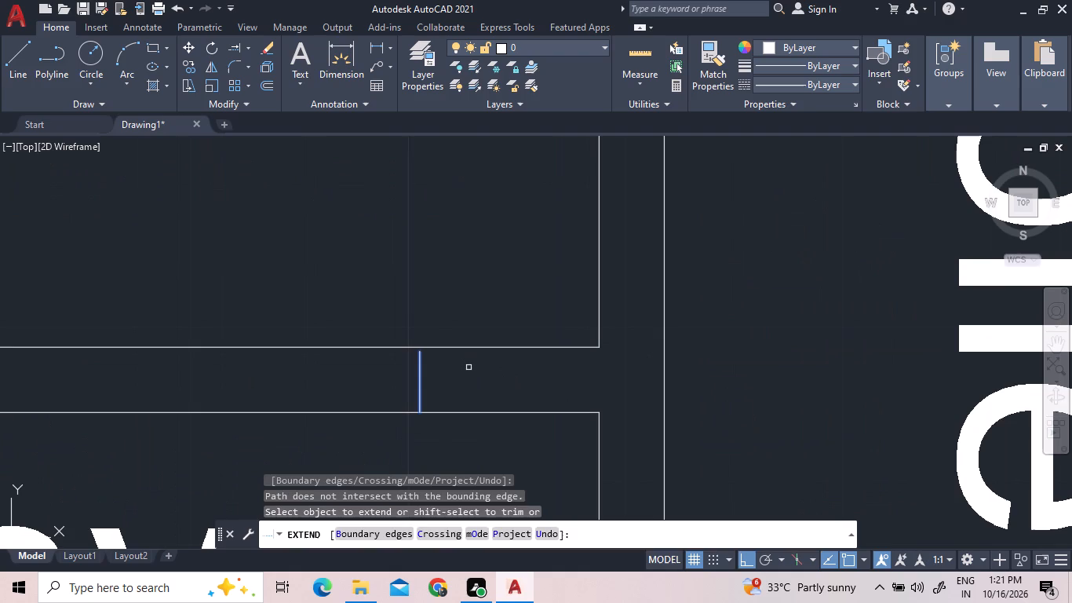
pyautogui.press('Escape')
# Move the west opening mark between the west Bedroom and Balcony straight north so its upper end meets the Bedroom-side wall line.
pyautogui.scroll(-1, 435, 379)
pyautogui.scroll(4, 24, 367)
pyautogui.moveTo(147, 397); pyautogui.dragTo(140, 397)
pyautogui.click(92, 382)
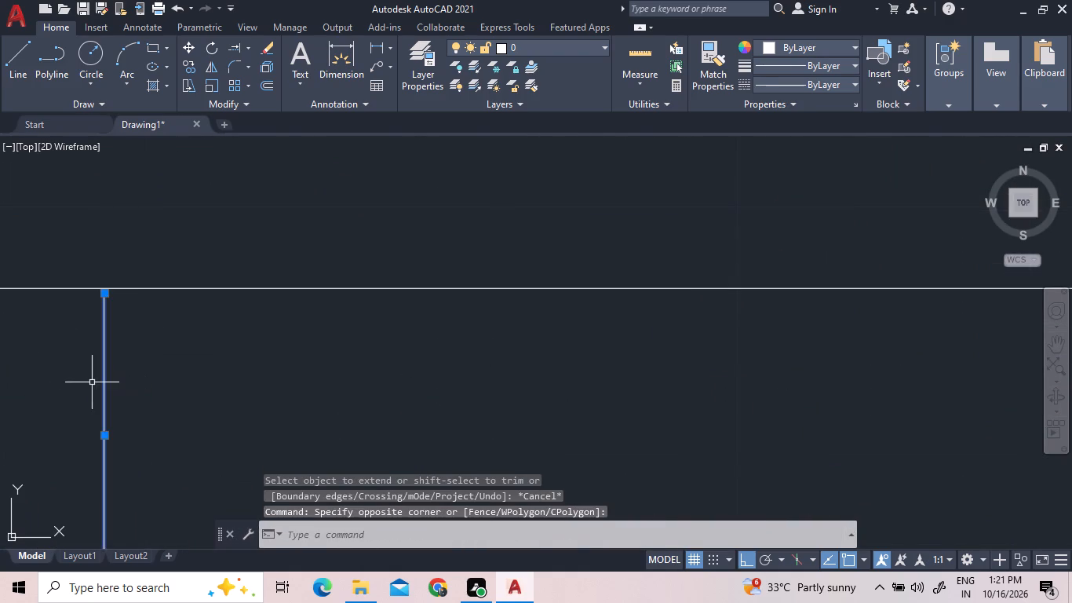
pyautogui.rightClick(92, 382)
pyautogui.click(180, 300)
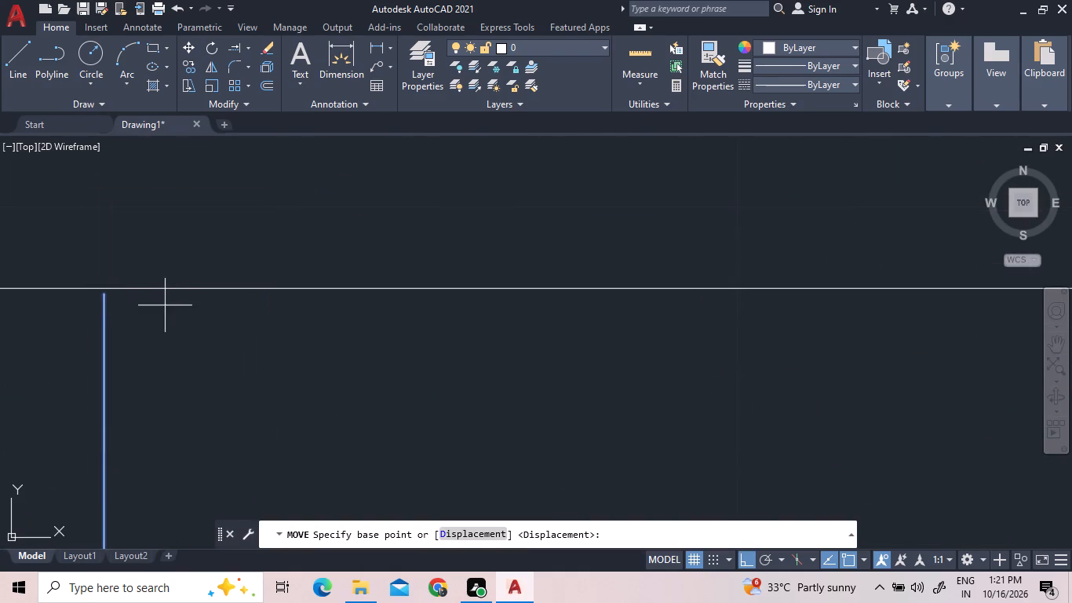
pyautogui.click(108, 294)
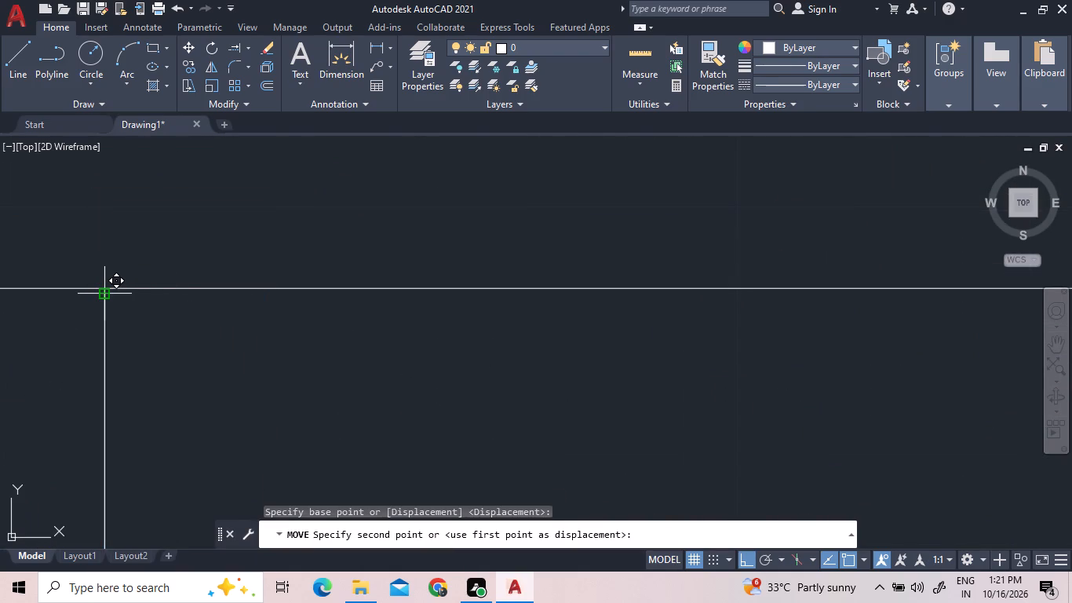
pyautogui.scroll(4, 109, 287)
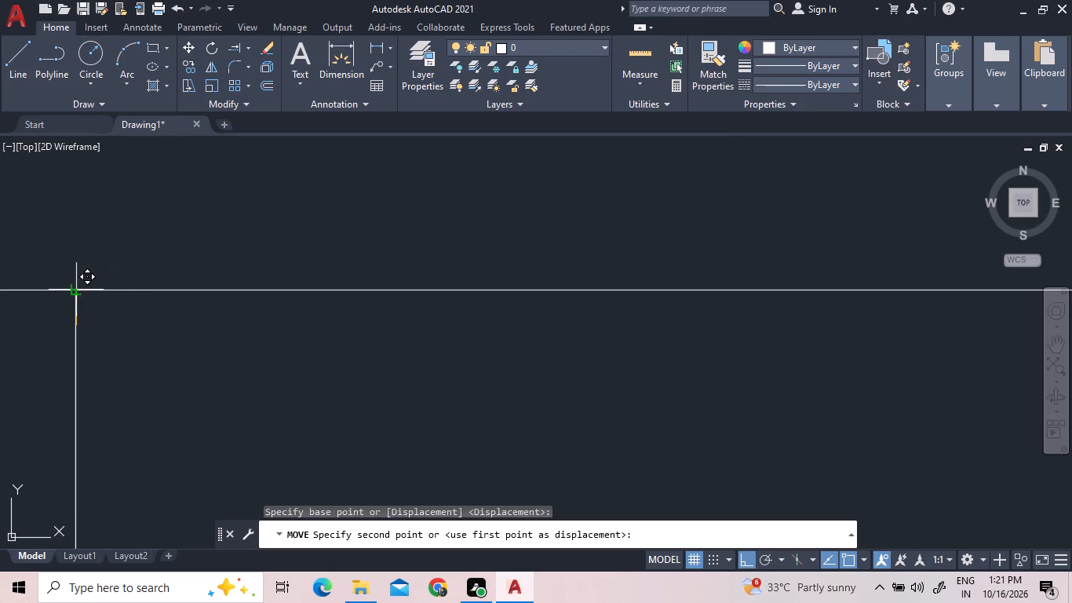
pyautogui.click(77, 289)
pyautogui.scroll(-6, 137, 272)
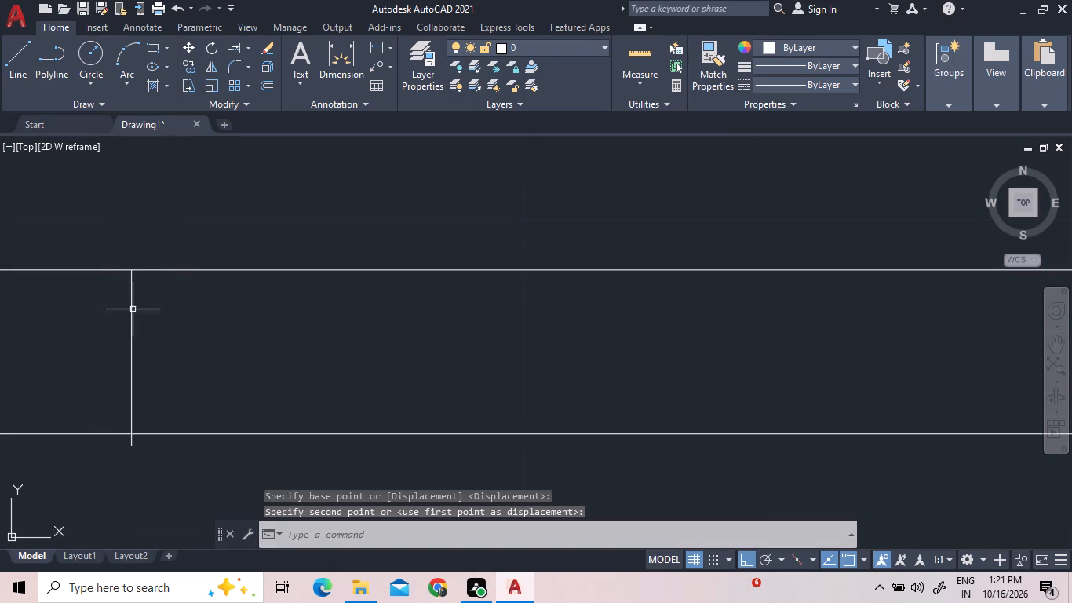
# Stretch the upper end of the east opening mark between the west Bedroom and Balcony to the Bedroom-side wall line.
pyautogui.scroll(-2, 149, 389)
pyautogui.scroll(2, 766, 364)
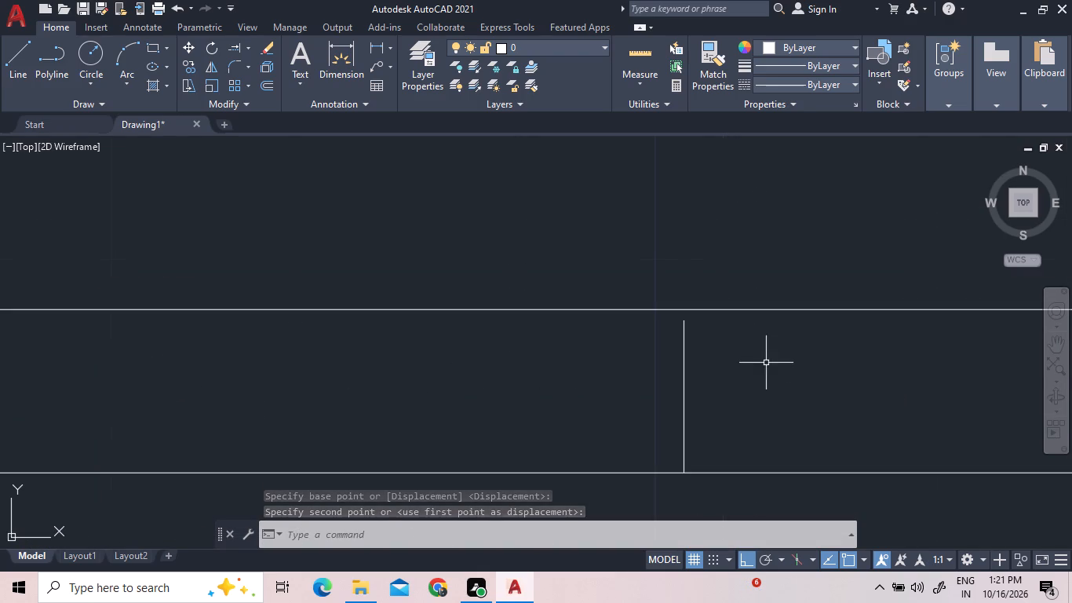
pyautogui.click(684, 331)
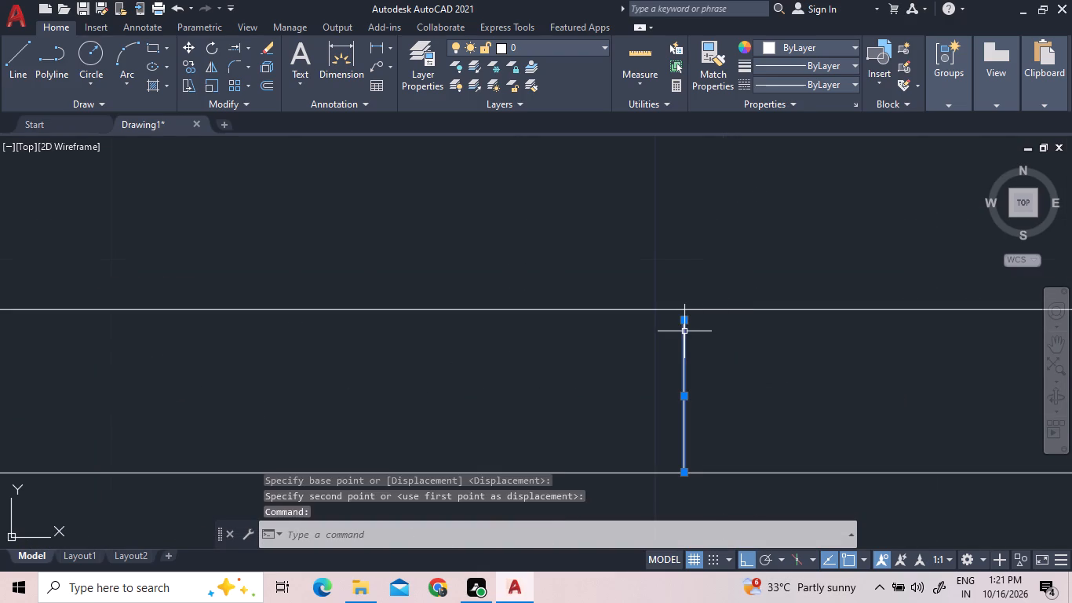
pyautogui.click(684, 324)
pyautogui.click(689, 308)
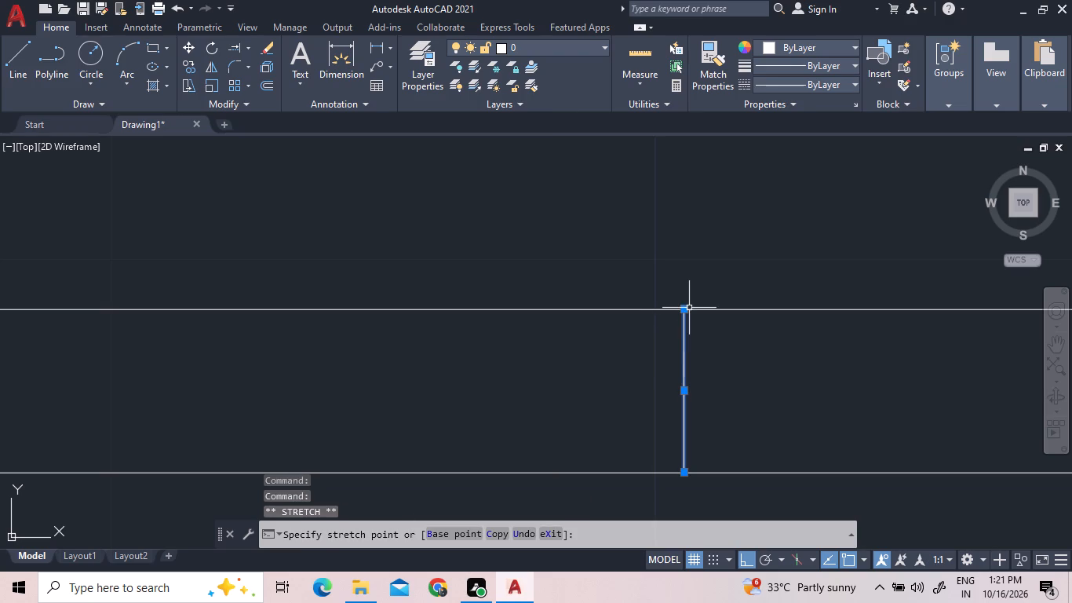
pyautogui.scroll(3, 685, 479)
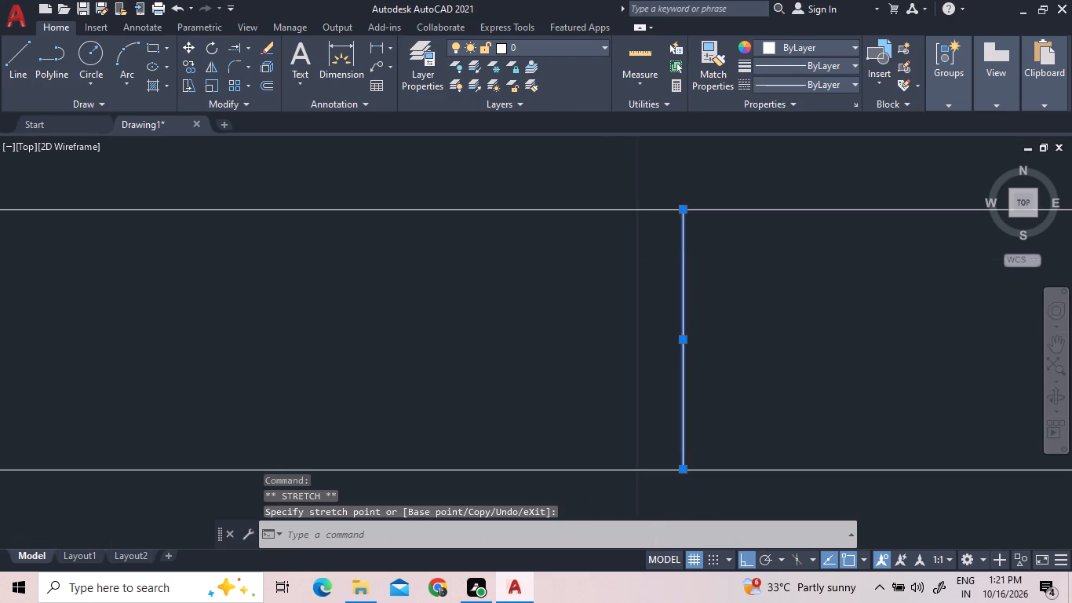
pyautogui.scroll(4, 686, 467)
pyautogui.scroll(-10, 670, 452)
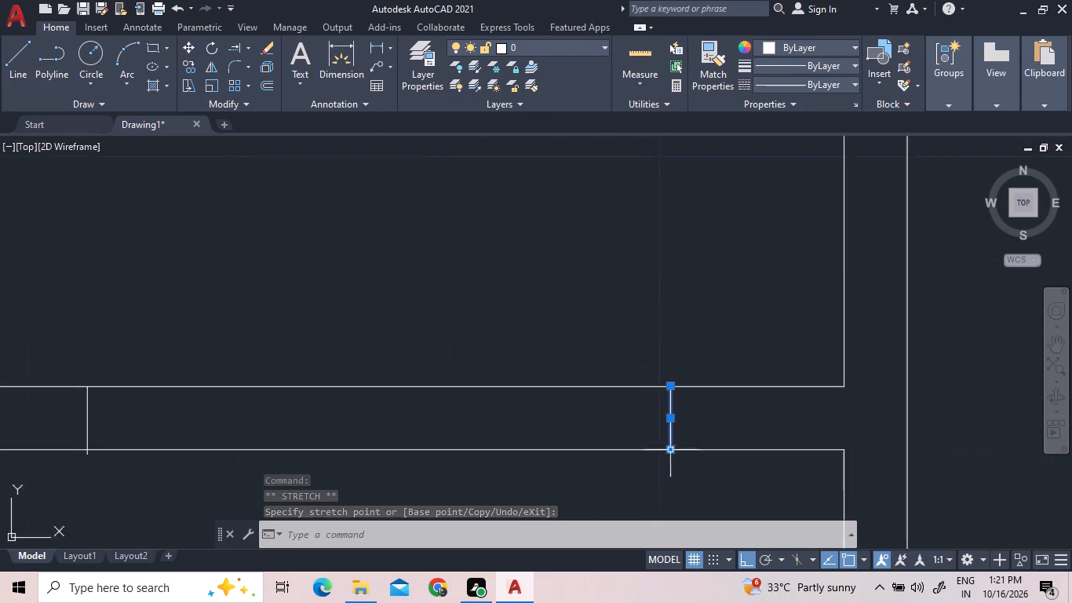
pyautogui.scroll(-2, 672, 448)
pyautogui.scroll(4, 566, 457)
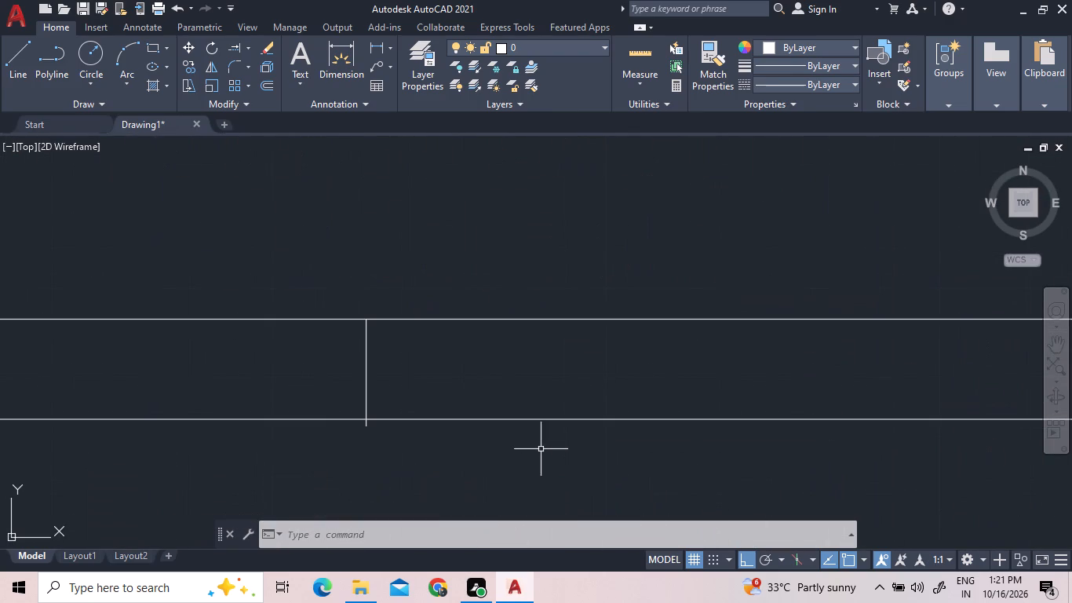
pyautogui.press('Escape')
pyautogui.press('Escape')
# Trim the overhang of the west opening mark south of the Balcony-side wall line.
pyautogui.press('t')
pyautogui.press('r')
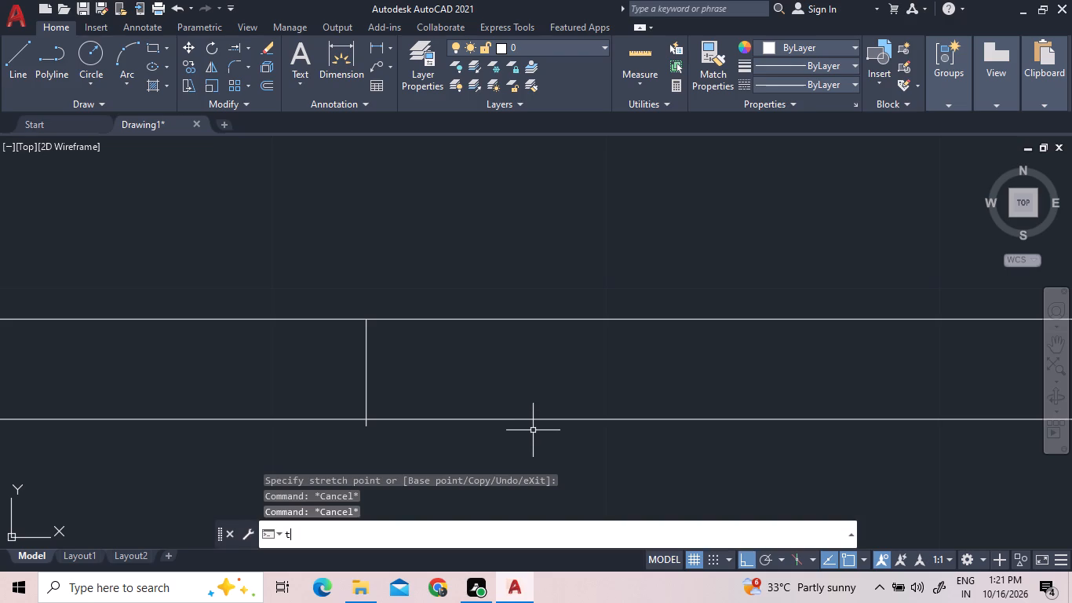
pyautogui.press('space')
pyautogui.press('space')
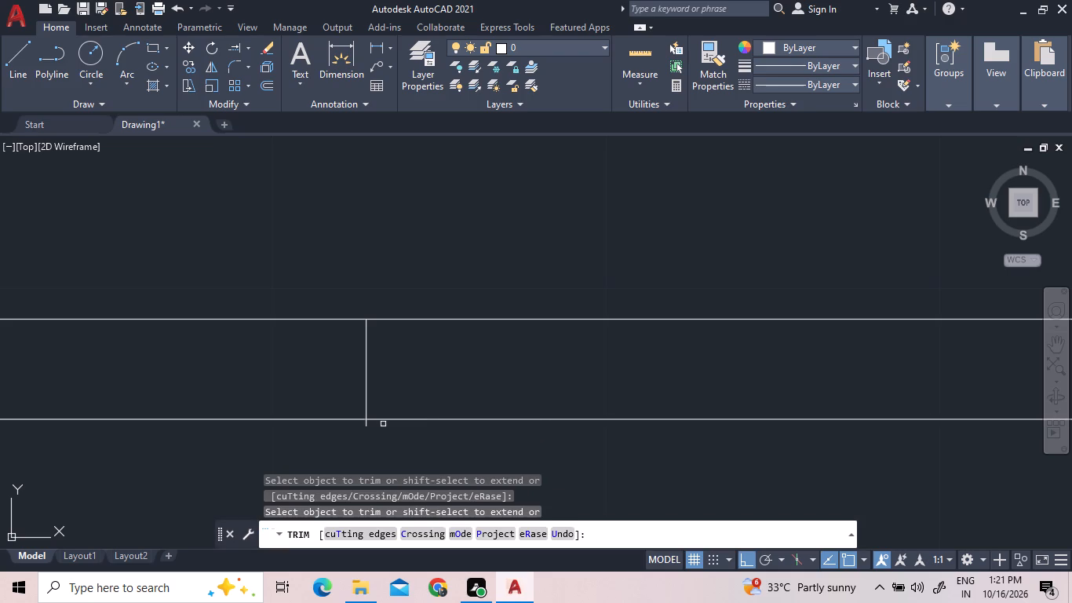
pyautogui.click(366, 423)
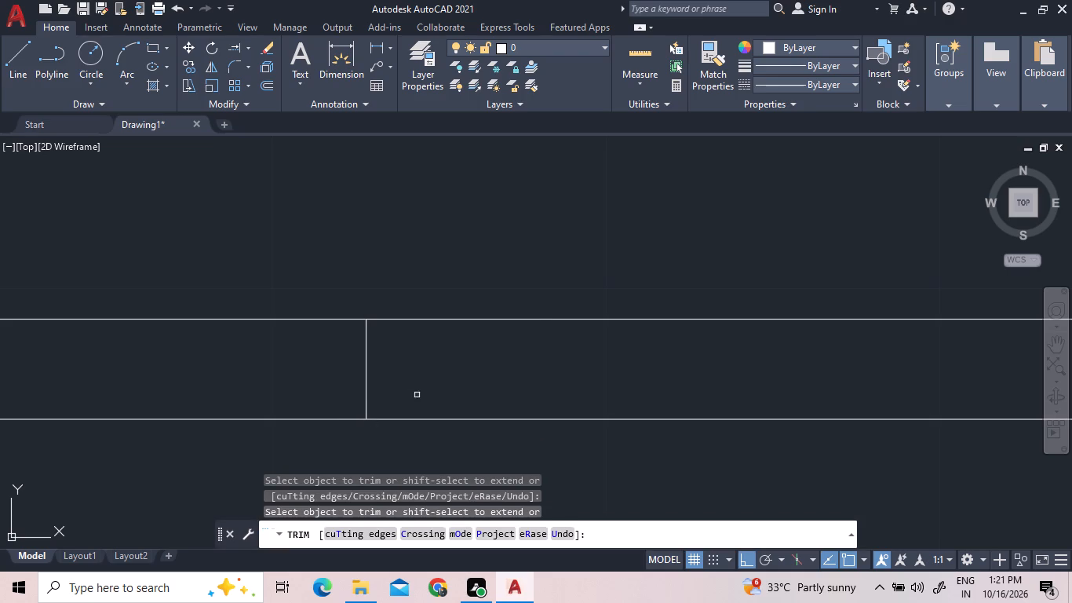
pyautogui.rightClick(409, 382)
pyautogui.click(478, 166)
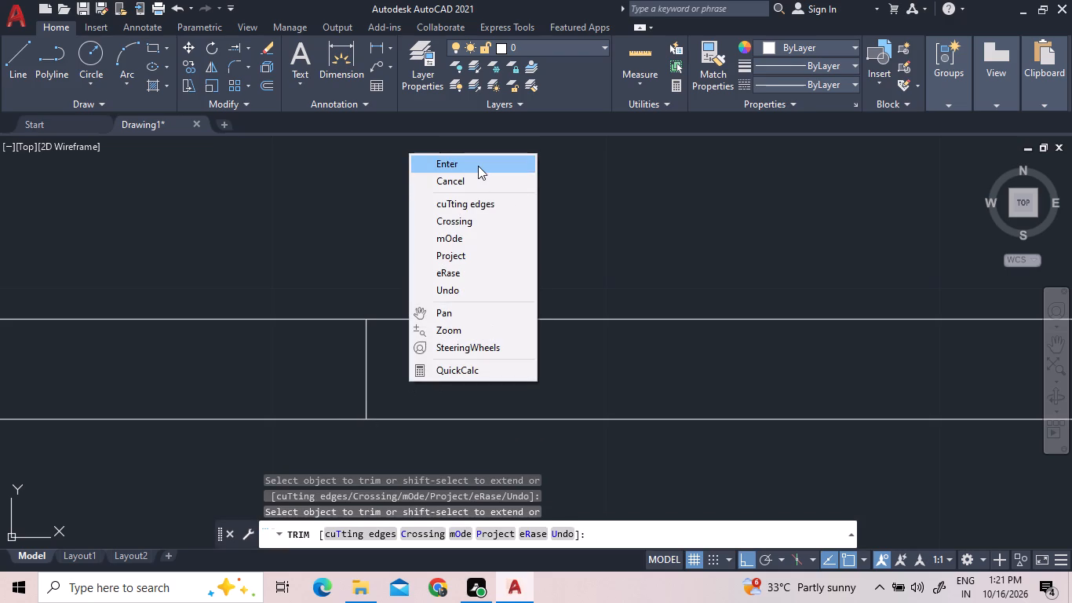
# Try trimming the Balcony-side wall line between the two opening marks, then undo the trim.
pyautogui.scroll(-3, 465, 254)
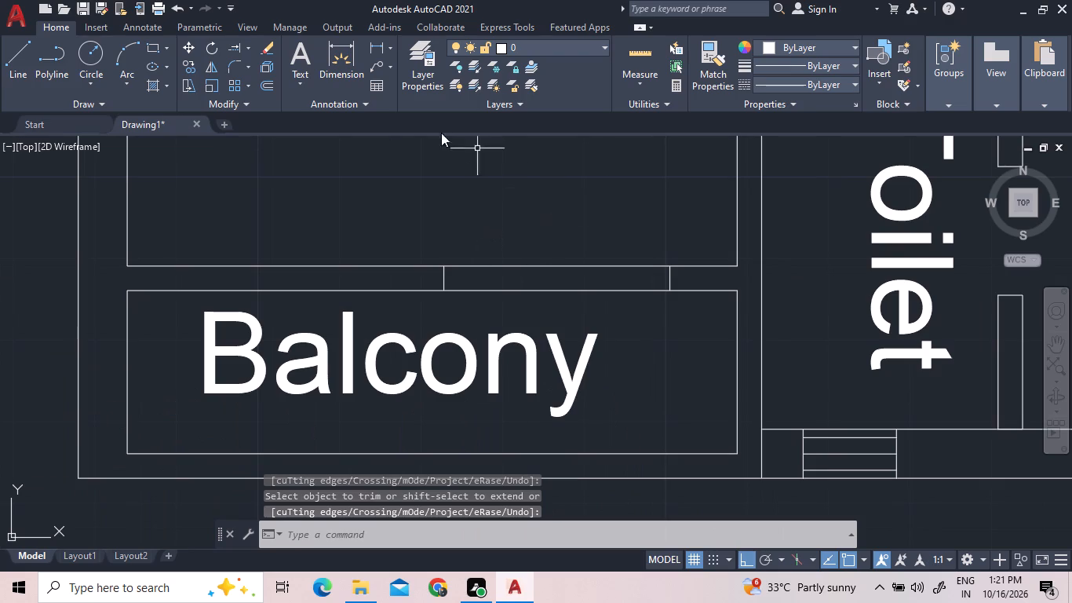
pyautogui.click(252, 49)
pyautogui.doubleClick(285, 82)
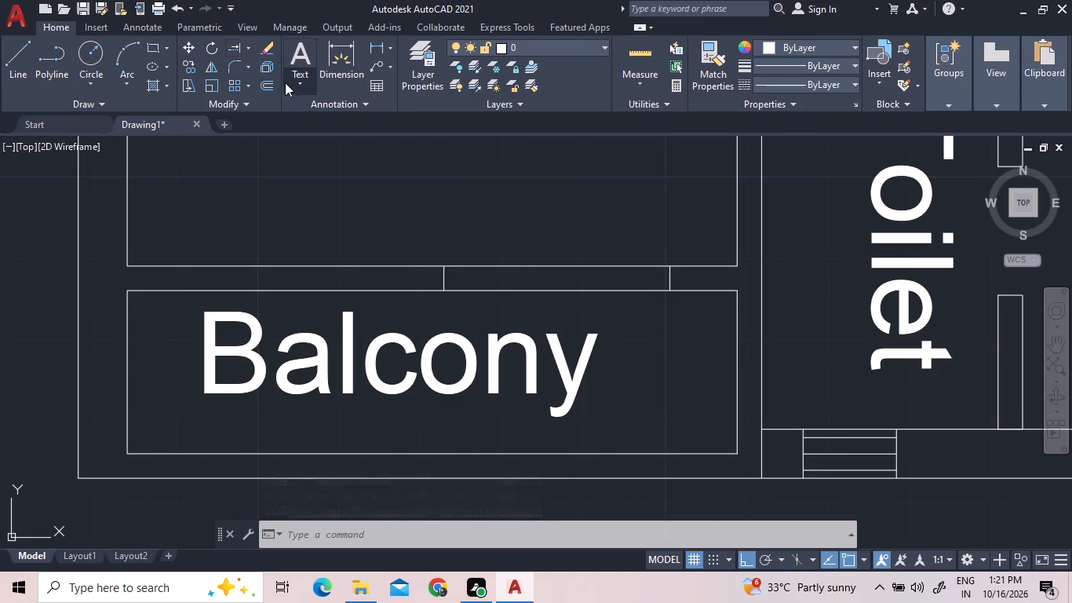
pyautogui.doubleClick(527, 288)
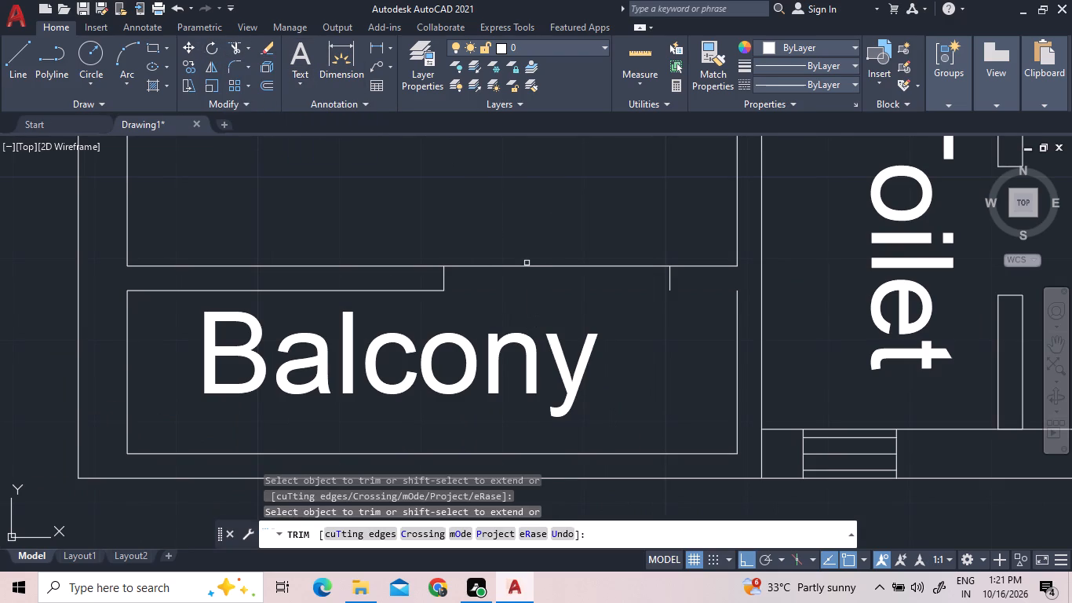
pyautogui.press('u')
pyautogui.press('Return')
# Stretch the lower end of the east opening mark between the west Bedroom and Balcony to the Balcony-side wall line.
pyautogui.scroll(3, 738, 288)
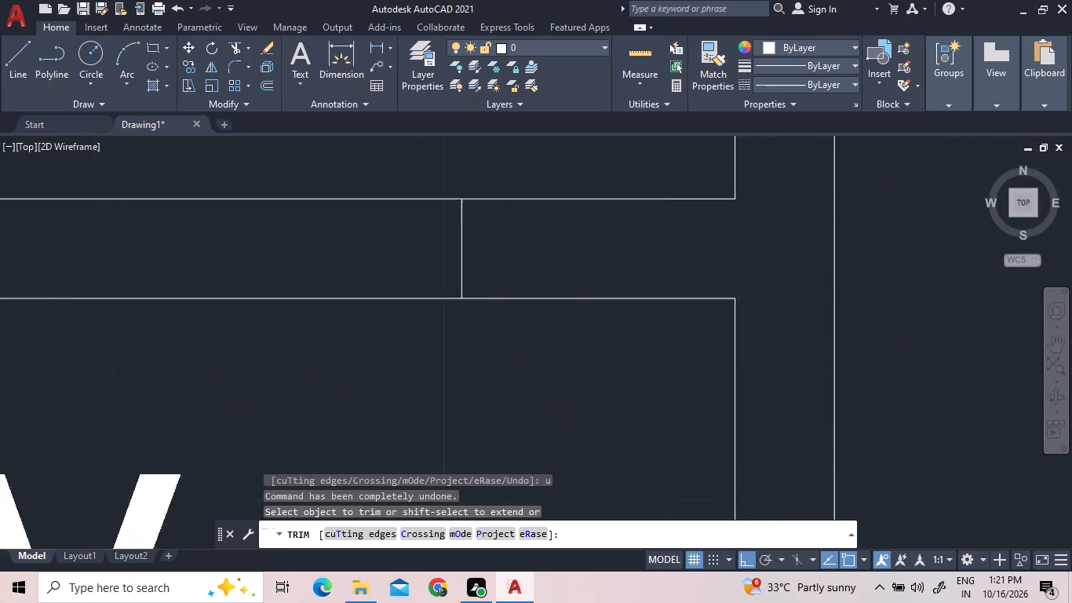
pyautogui.scroll(9, 738, 288)
pyautogui.scroll(-4, 673, 313)
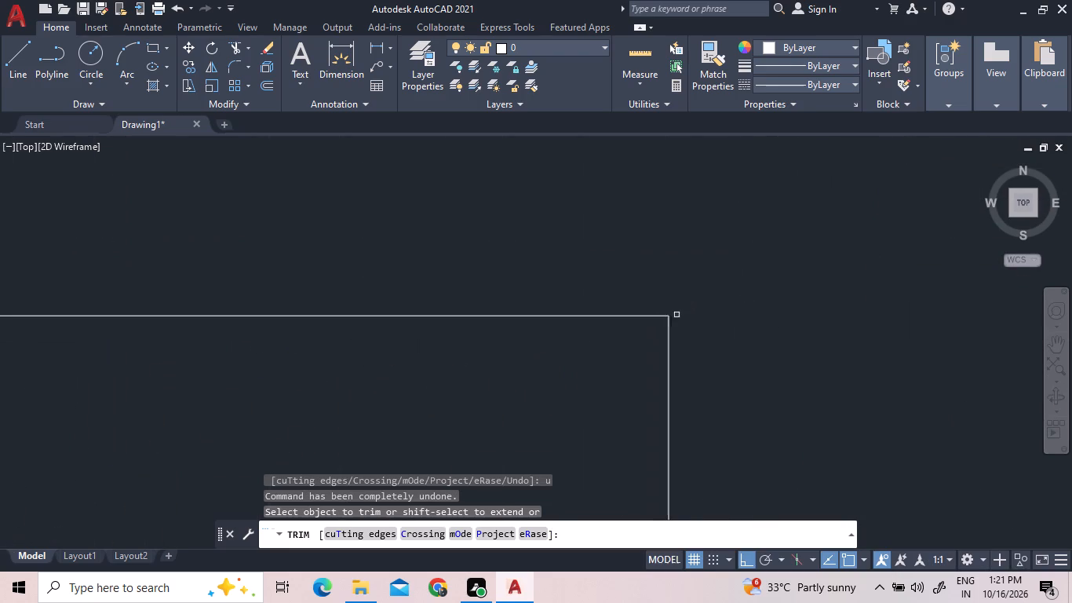
pyautogui.scroll(-3, 691, 322)
pyautogui.scroll(4, 240, 302)
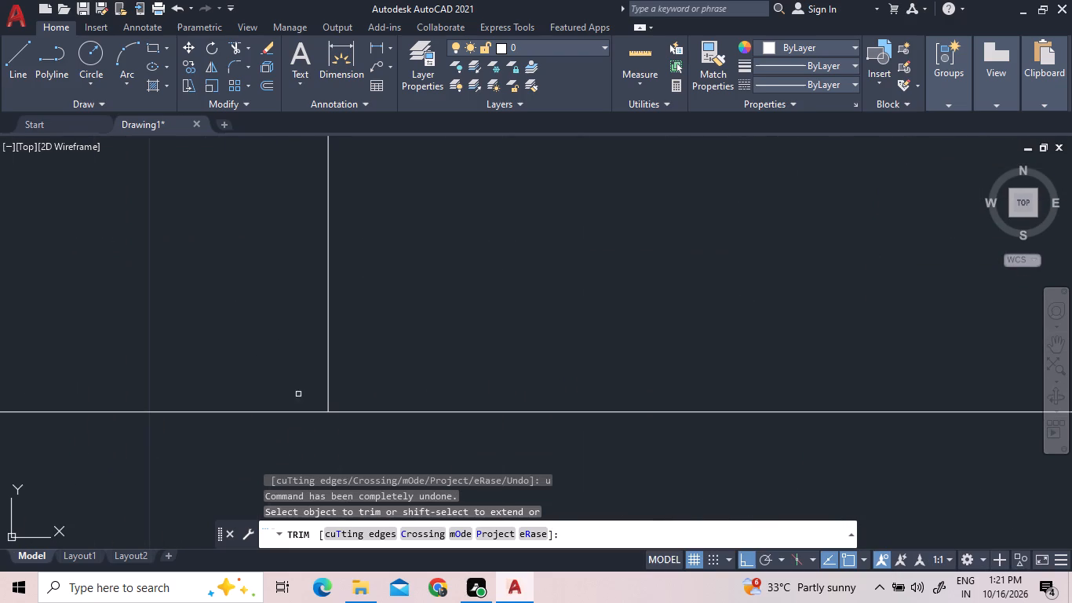
pyautogui.scroll(6, 326, 419)
pyautogui.rightClick(366, 356)
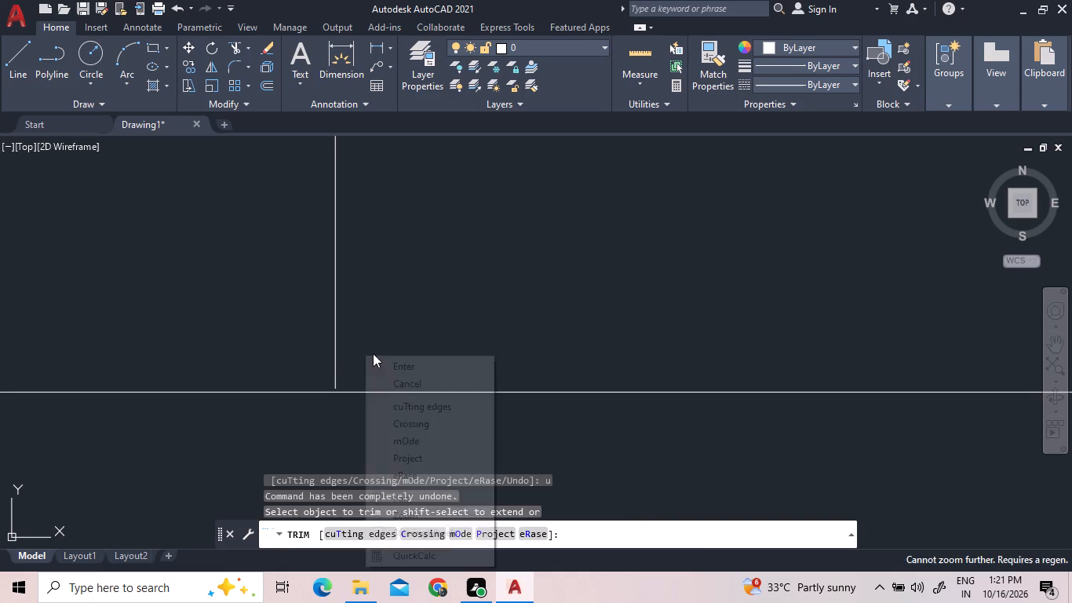
pyautogui.click(386, 358)
pyautogui.scroll(4, 331, 382)
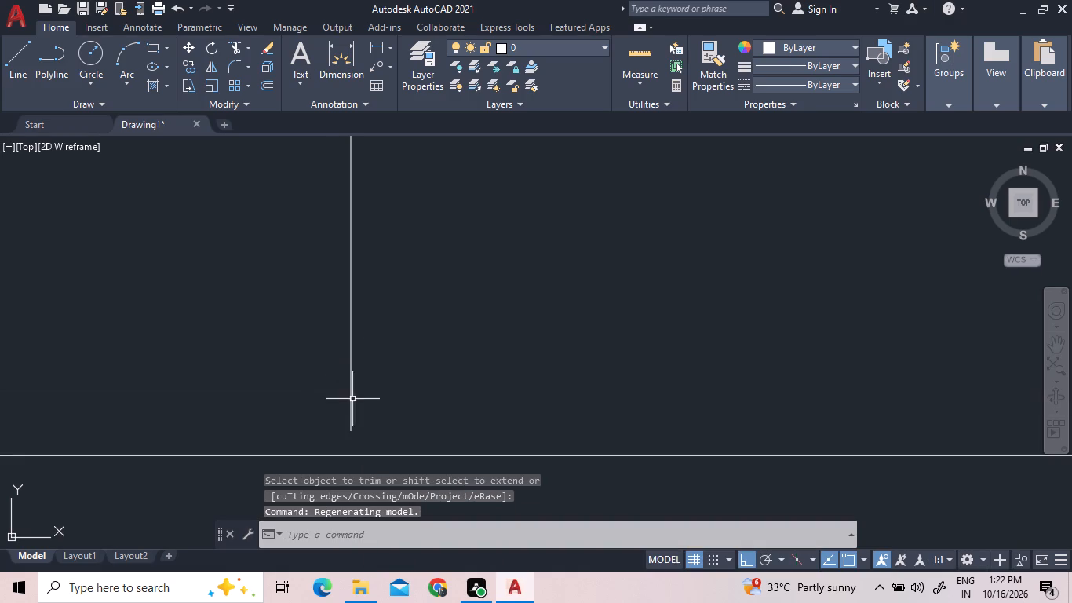
pyautogui.click(354, 399)
pyautogui.click(329, 406)
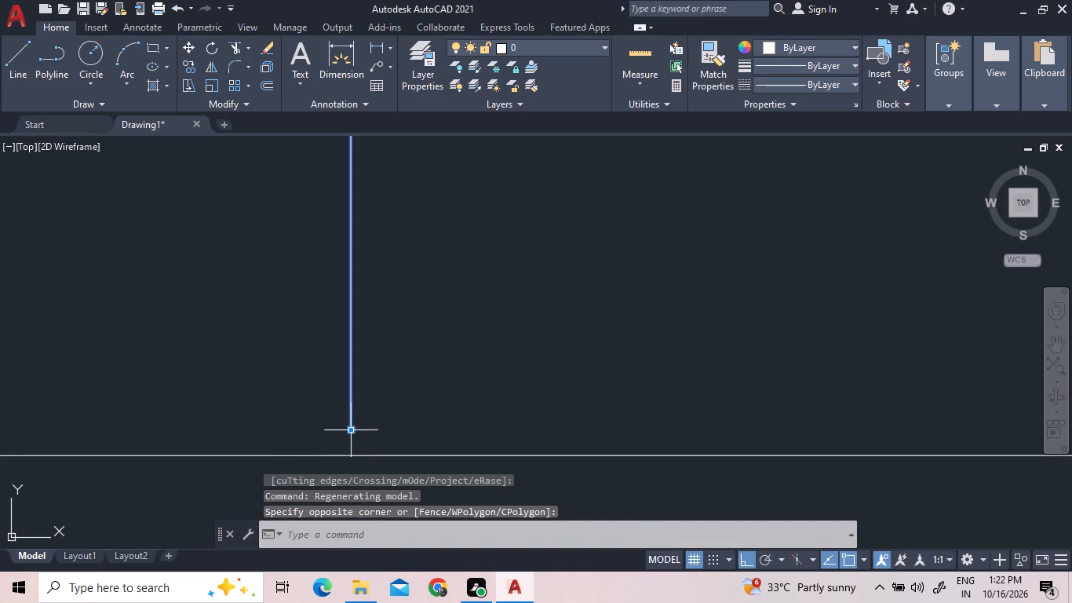
pyautogui.click(348, 431)
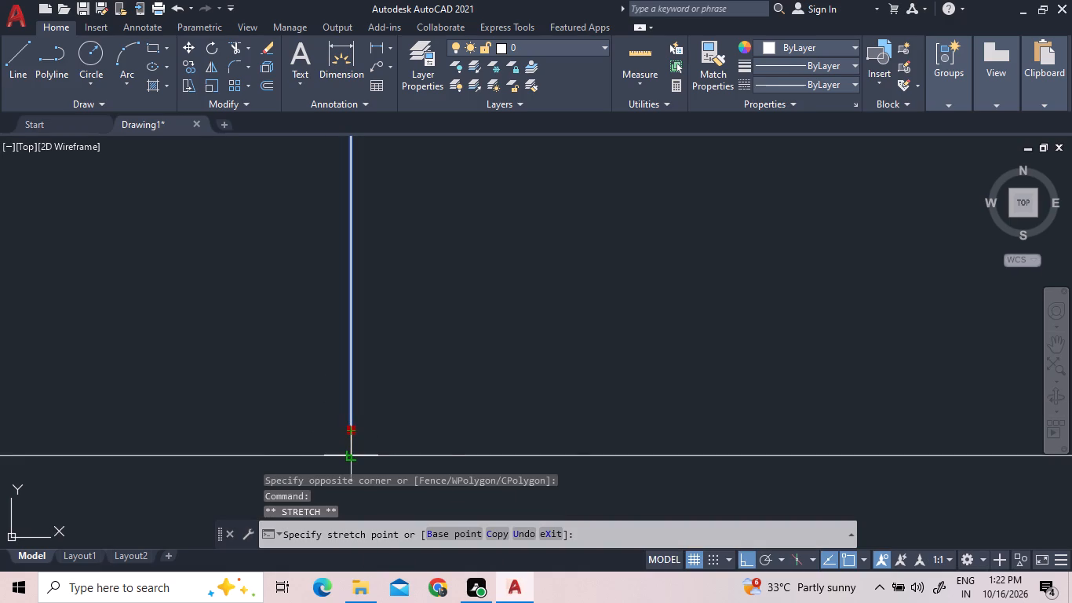
pyautogui.click(349, 452)
pyautogui.scroll(-2, 386, 411)
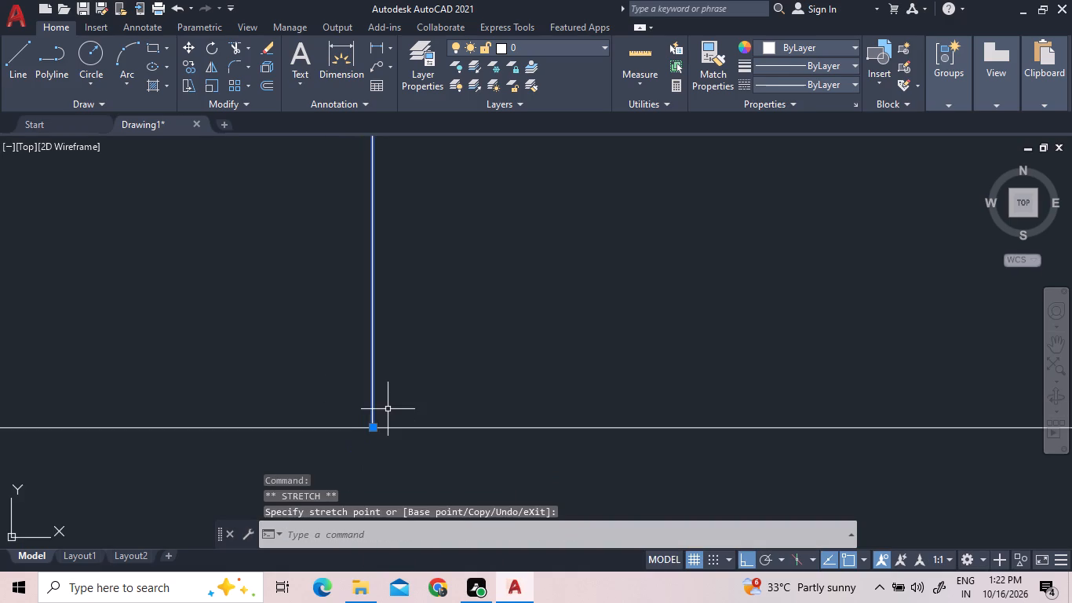
pyautogui.scroll(-13, 388, 409)
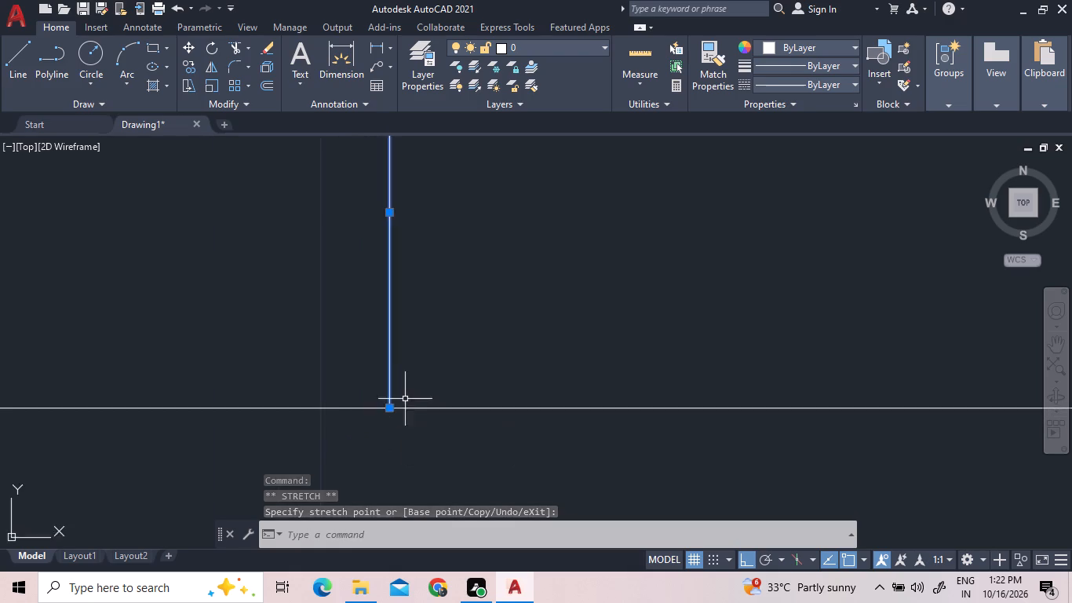
pyautogui.scroll(-4, 410, 397)
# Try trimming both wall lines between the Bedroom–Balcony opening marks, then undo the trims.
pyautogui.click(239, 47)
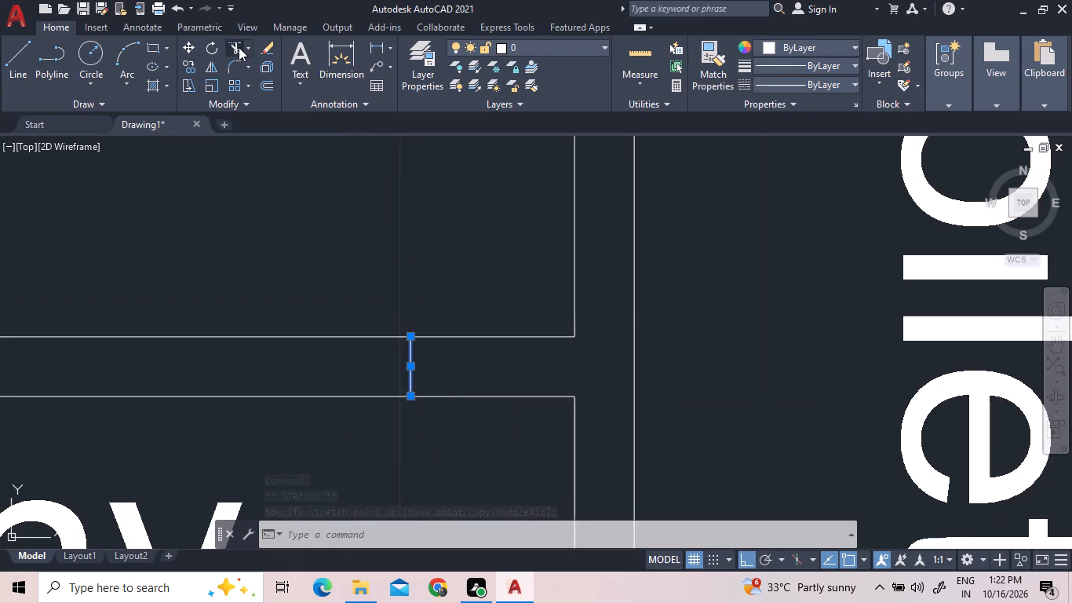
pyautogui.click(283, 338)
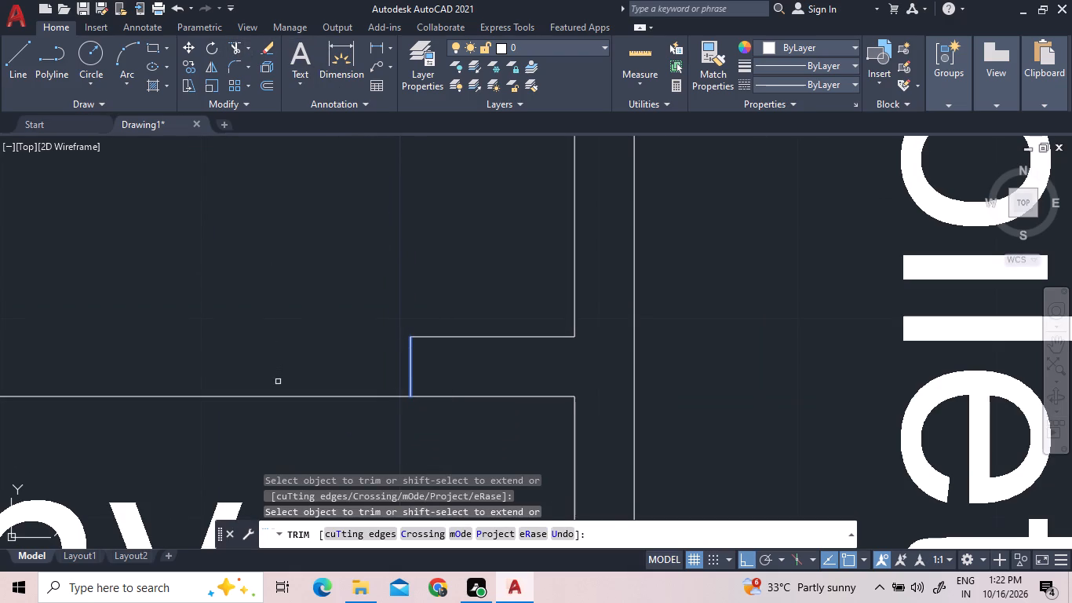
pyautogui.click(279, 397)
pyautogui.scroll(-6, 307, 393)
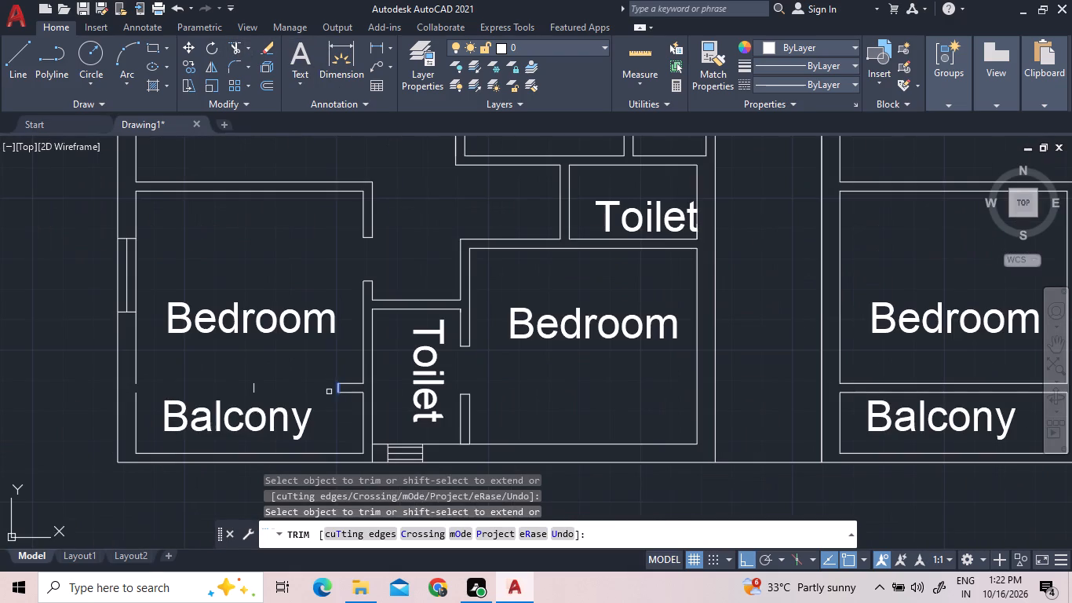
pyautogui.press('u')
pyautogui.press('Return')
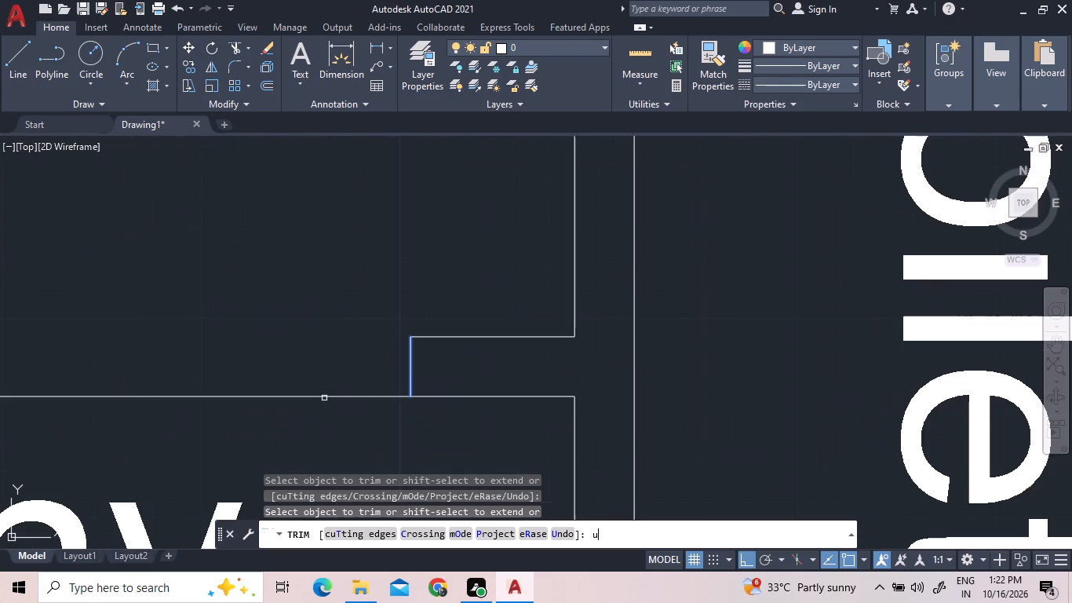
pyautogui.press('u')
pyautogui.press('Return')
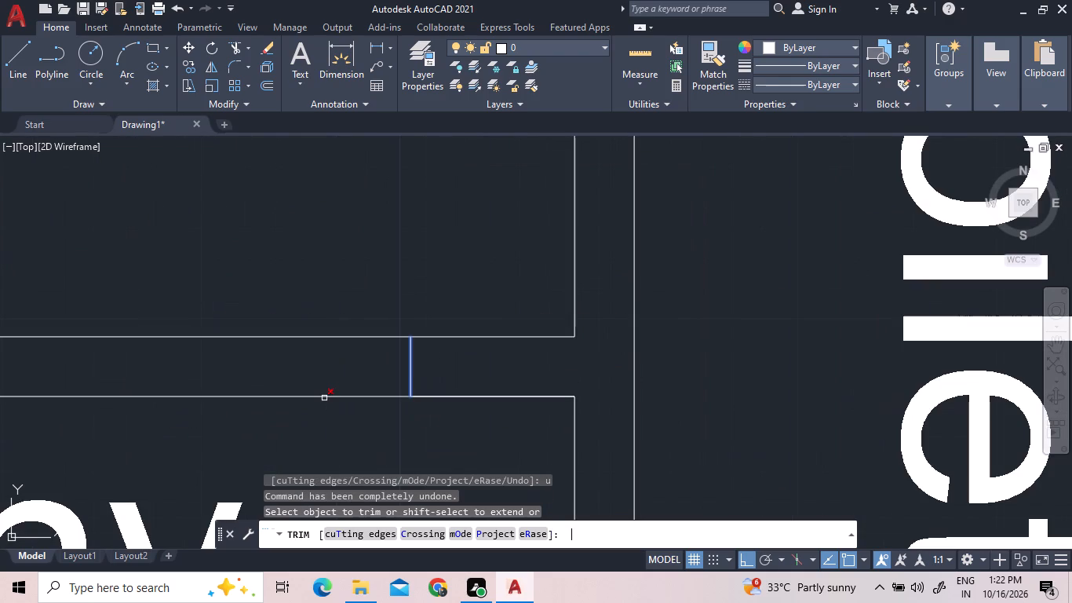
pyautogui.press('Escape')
# Extend both Bedroom–Balcony opening marks beyond the wall, the west mark north into the Bedroom and the east mark south through the Balcony.
pyautogui.scroll(-2, 454, 382)
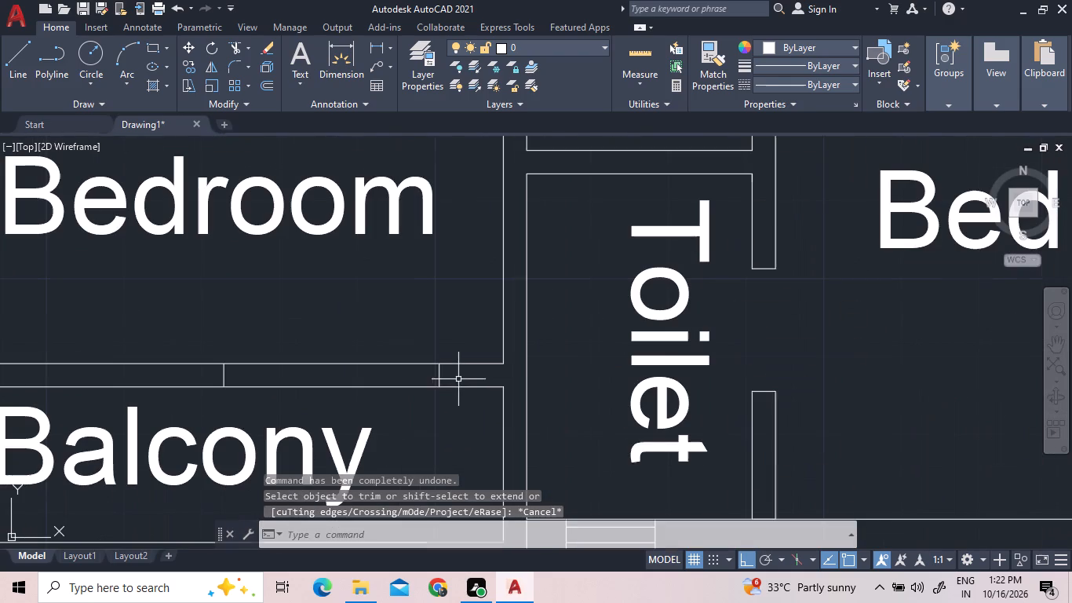
pyautogui.click(250, 49)
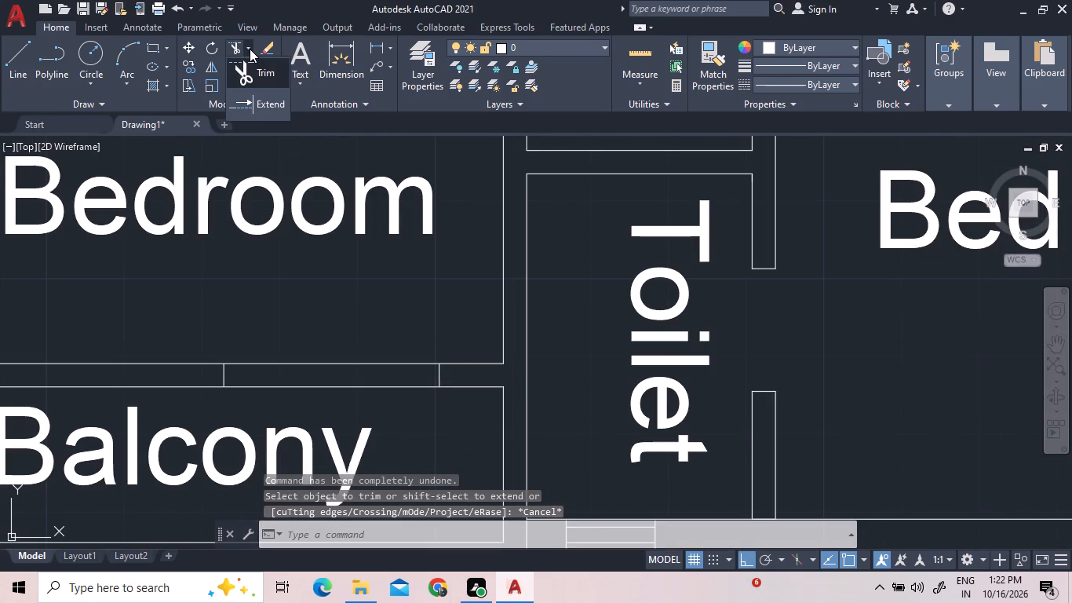
pyautogui.click(255, 105)
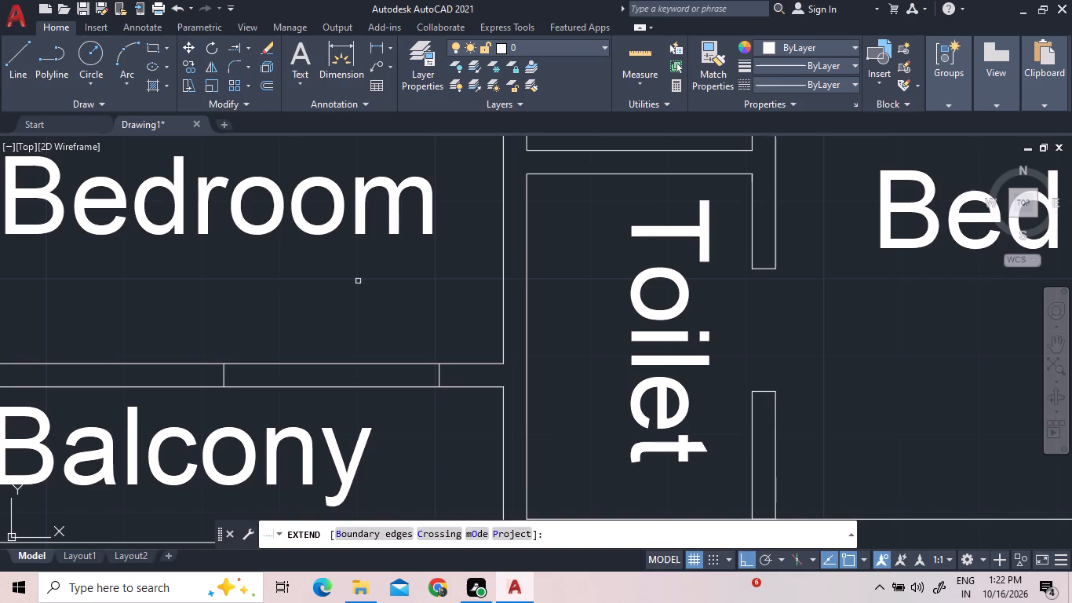
pyautogui.click(462, 378)
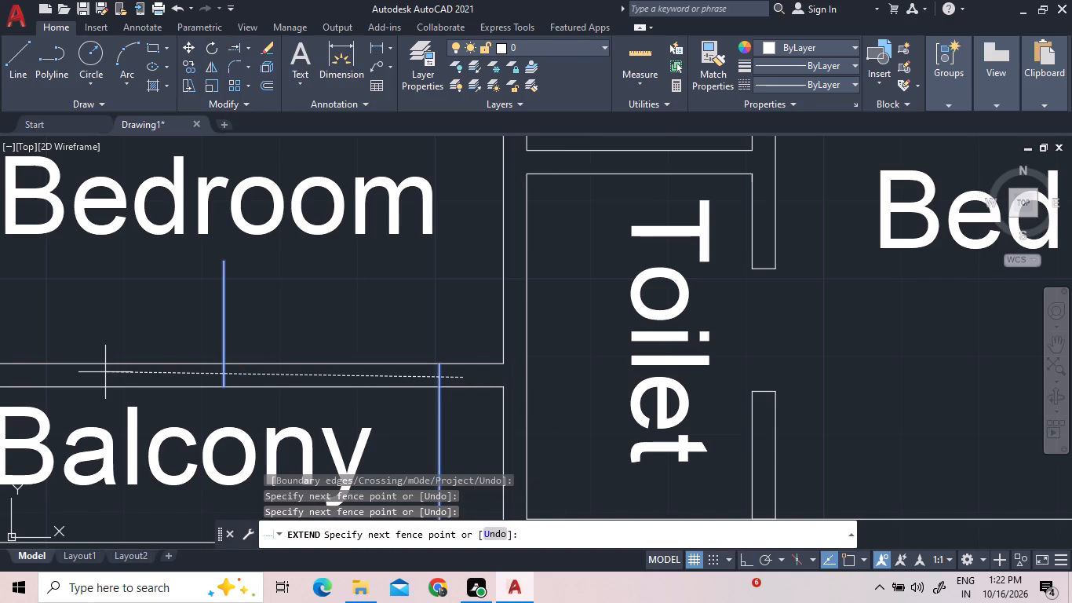
pyautogui.doubleClick(105, 372)
pyautogui.rightClick(280, 288)
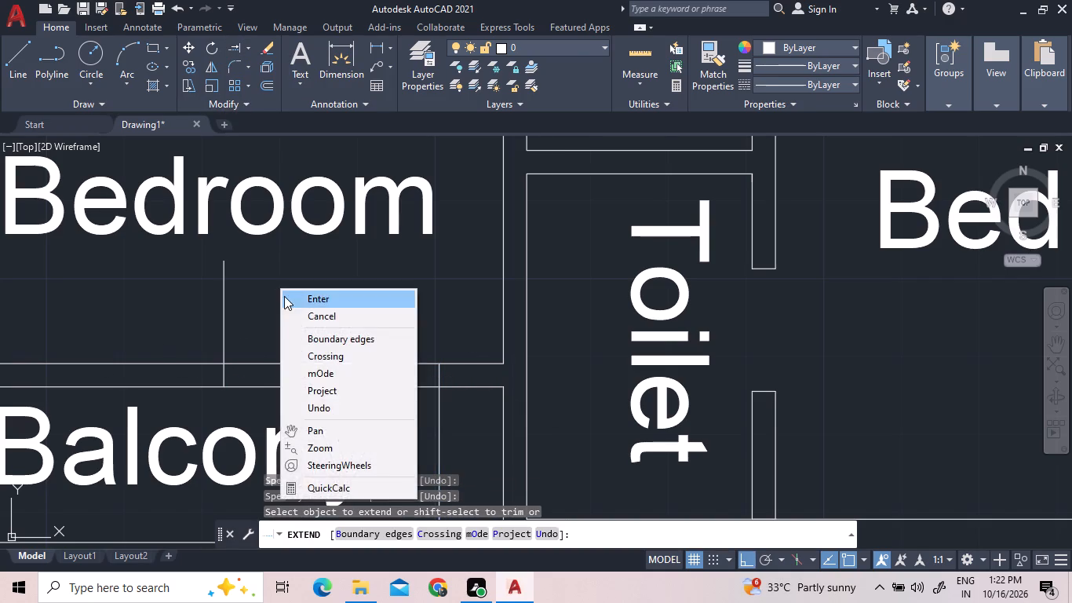
pyautogui.doubleClick(285, 298)
# Trim the overhanging ends of both opening marks between the west Bedroom and Balcony, and both wall lines between them.
pyautogui.click(250, 53)
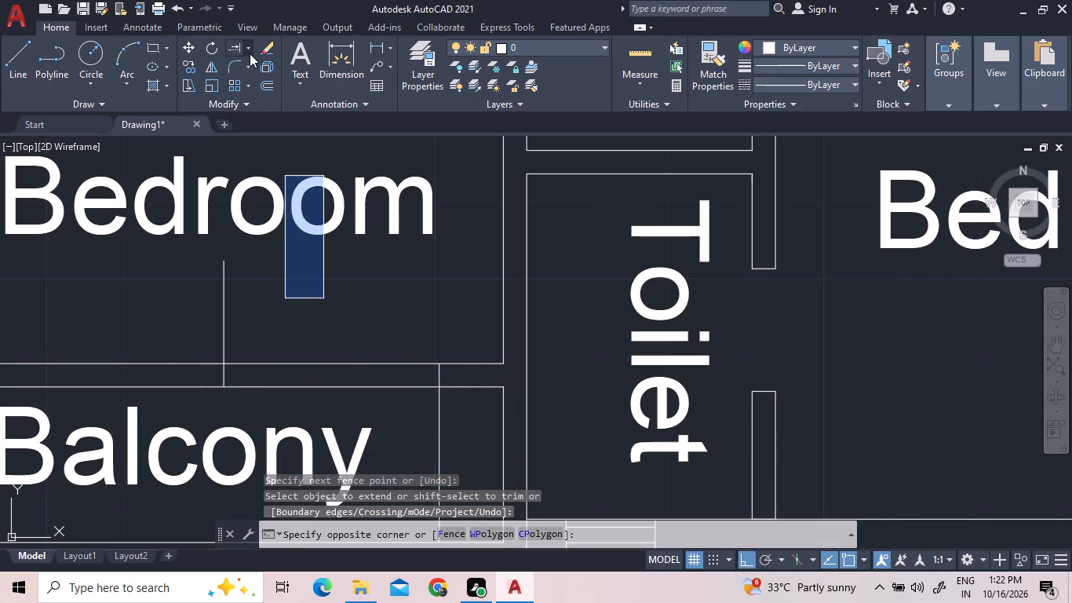
pyautogui.click(253, 83)
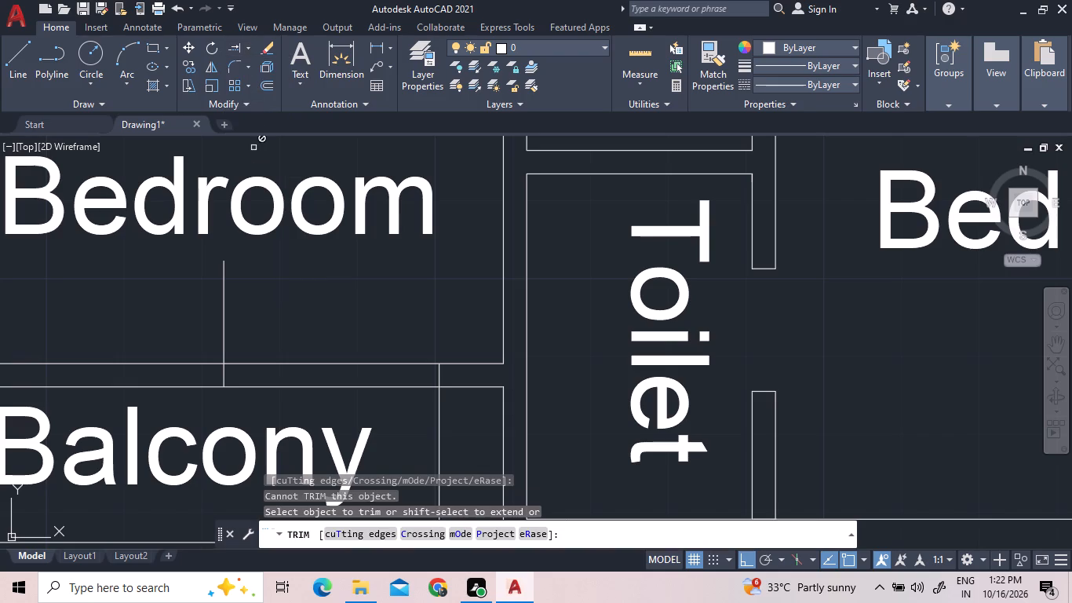
pyautogui.click(223, 335)
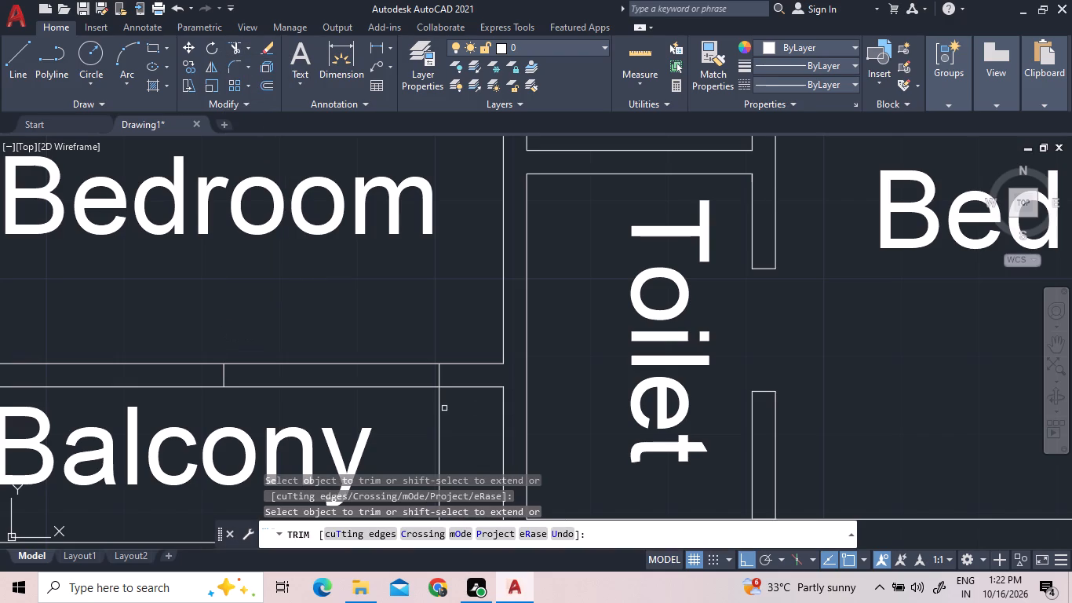
pyautogui.click(439, 413)
pyautogui.scroll(-2, 440, 409)
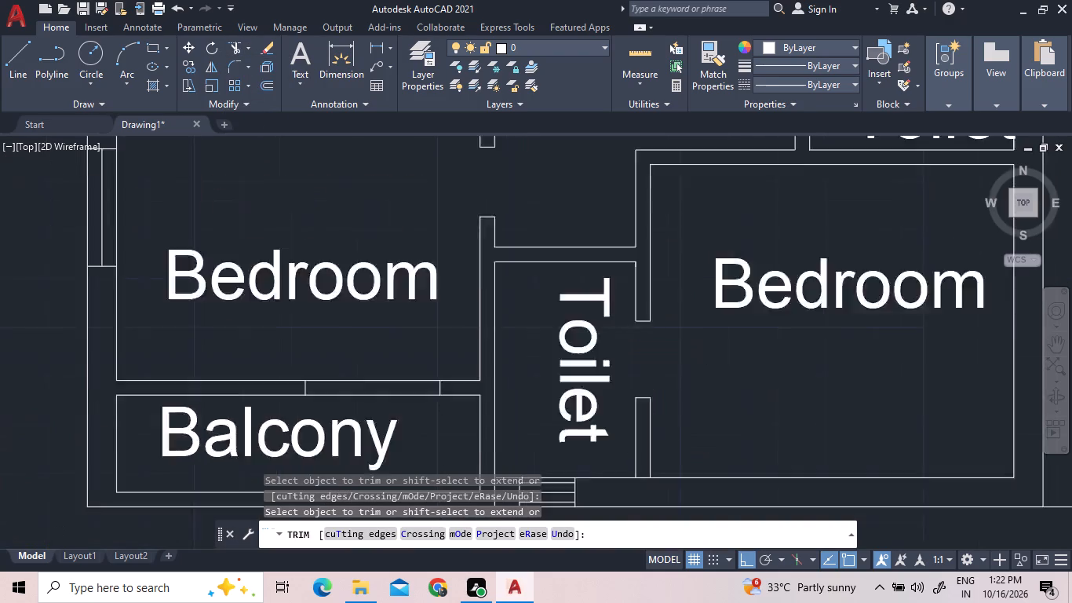
pyautogui.click(402, 391)
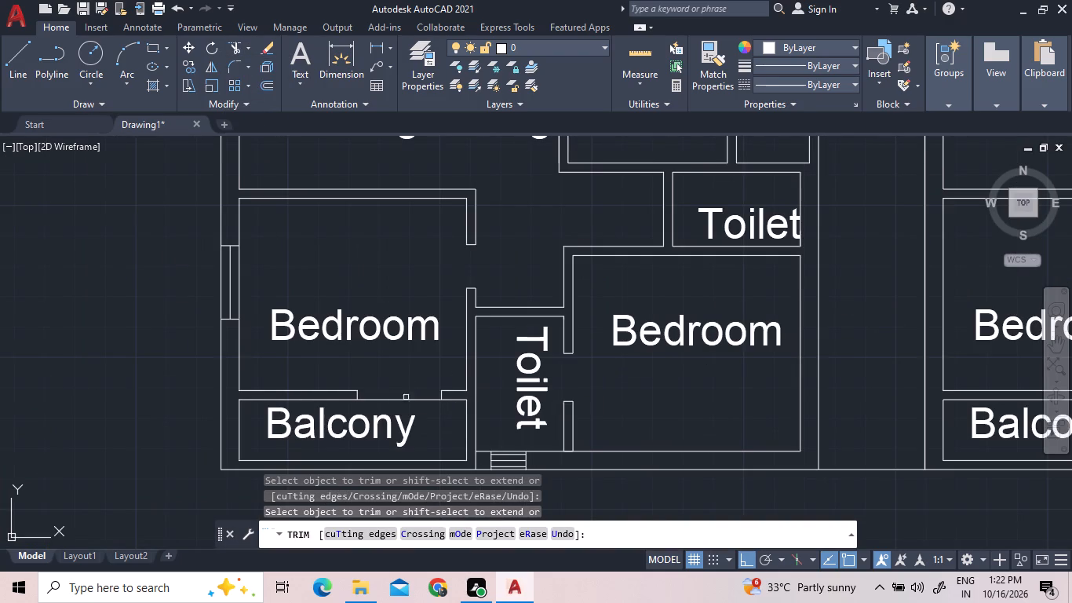
pyautogui.click(414, 398)
pyautogui.scroll(-2, 589, 236)
pyautogui.scroll(-1, 642, 385)
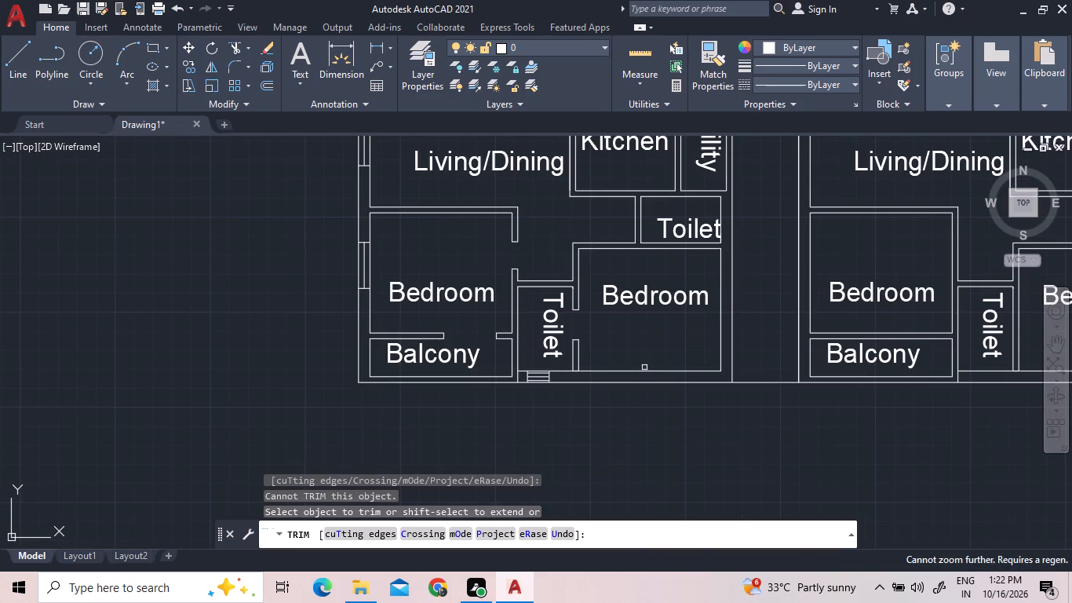
pyautogui.moveTo(560, 220); pyautogui.dragTo(418, 247, button='middle')
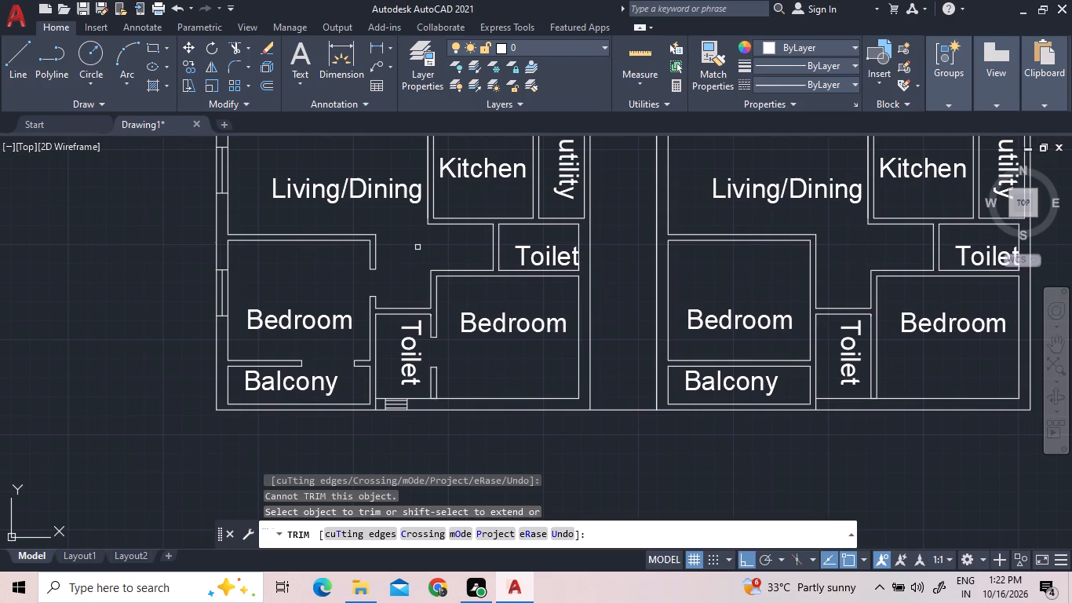
pyautogui.scroll(-7, 417, 248)
pyautogui.press('Escape')
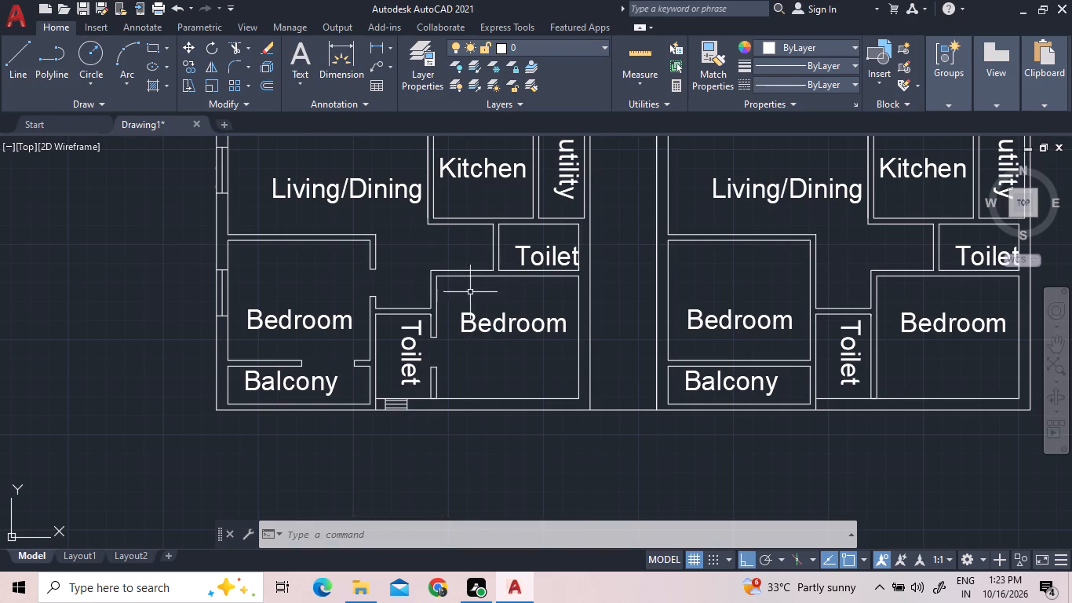
# Draw two opening marks across the east Bedroom's north wall, one at its northwest inner corner and one farther east.
pyautogui.scroll(2, 496, 252)
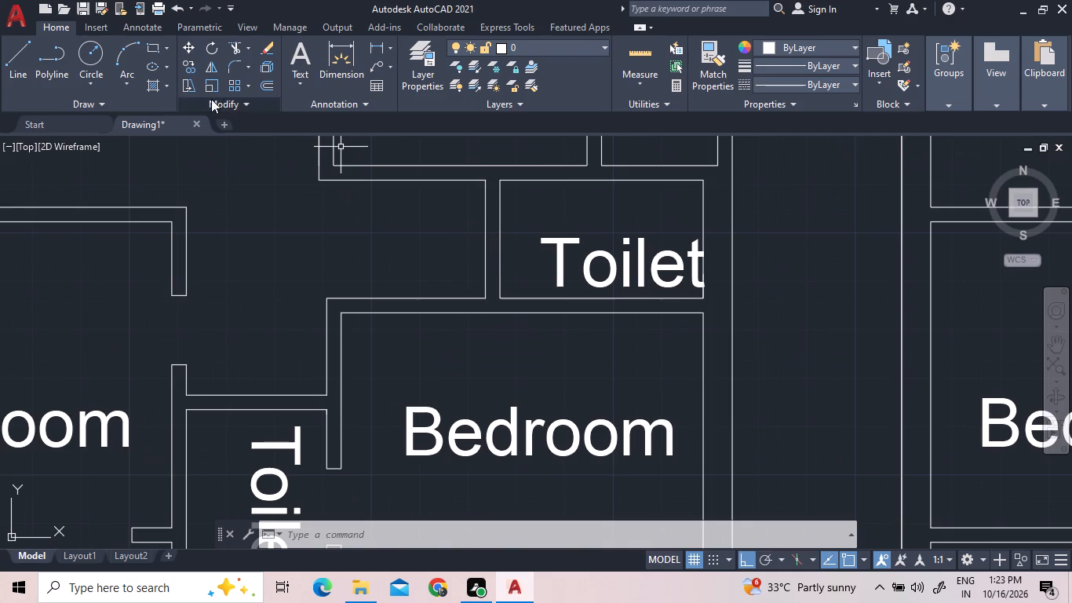
pyautogui.click(13, 67)
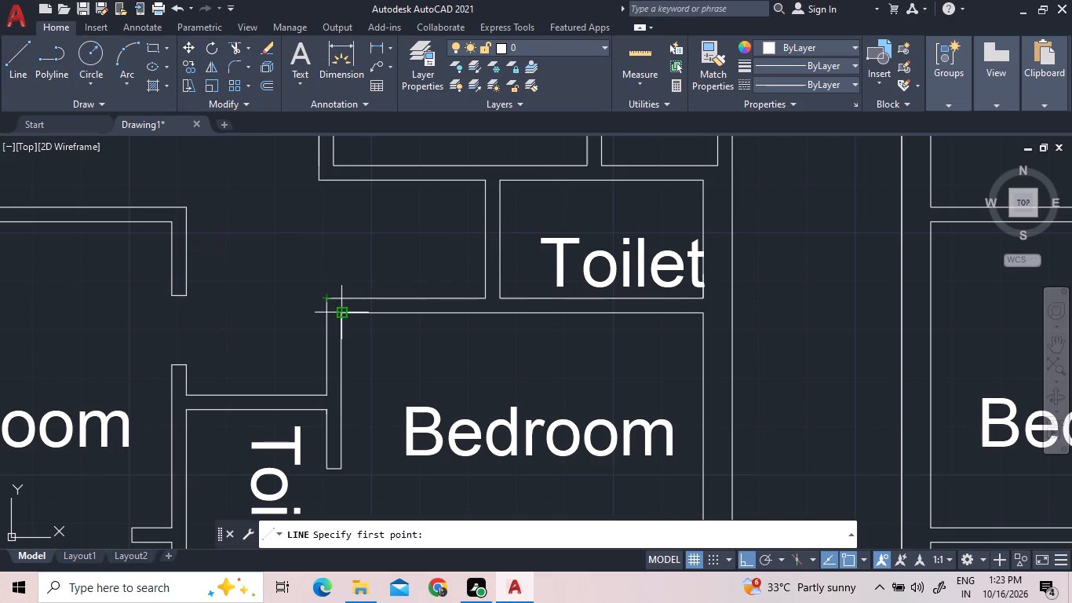
pyautogui.click(339, 315)
pyautogui.doubleClick(345, 298)
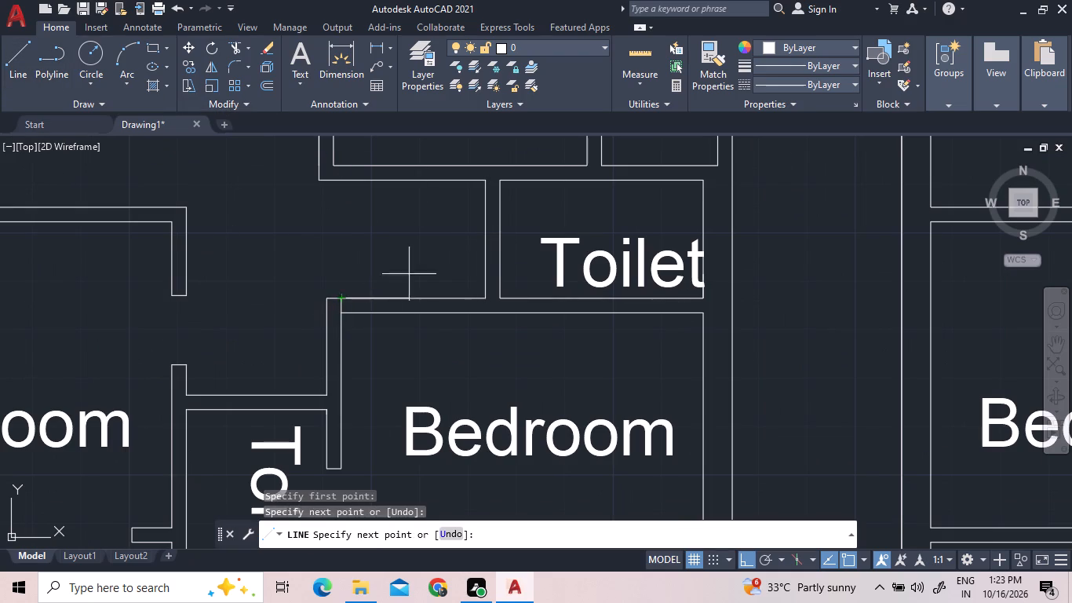
pyautogui.click(16, 72)
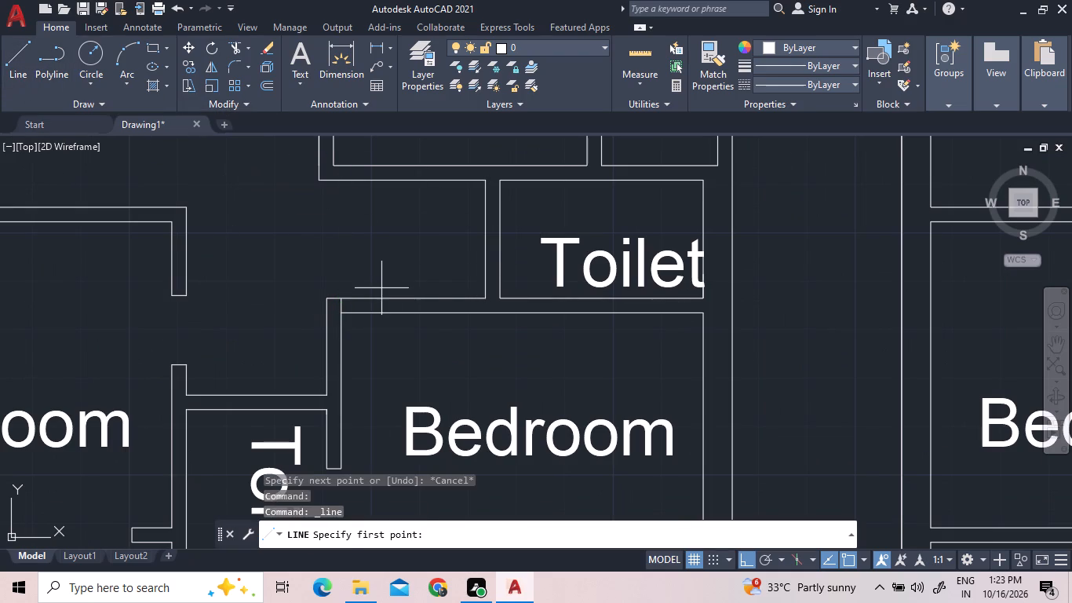
pyautogui.click(409, 298)
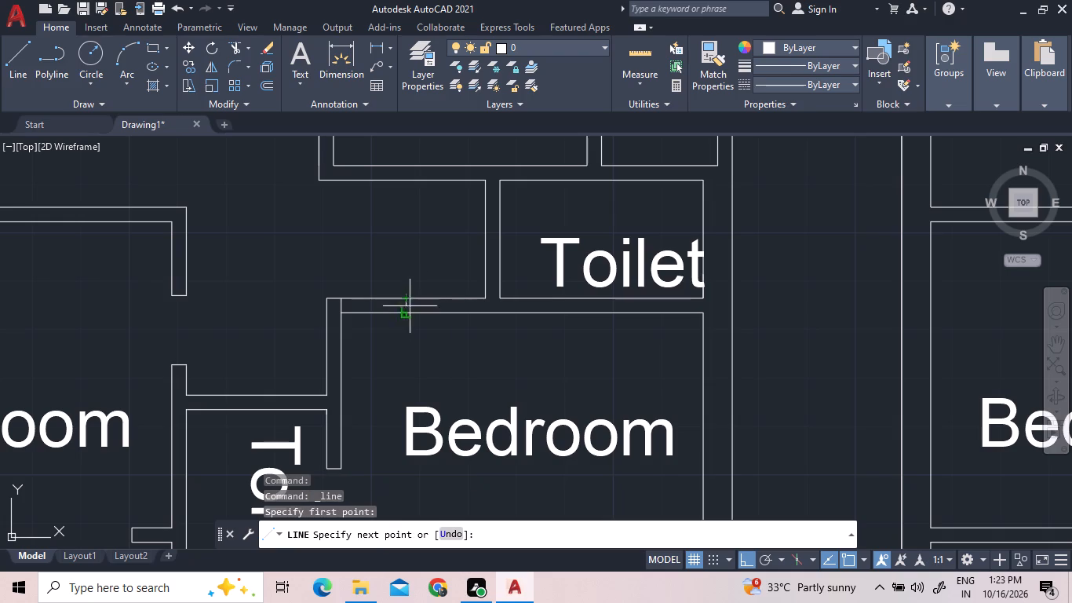
pyautogui.doubleClick(410, 312)
pyautogui.press('Escape')
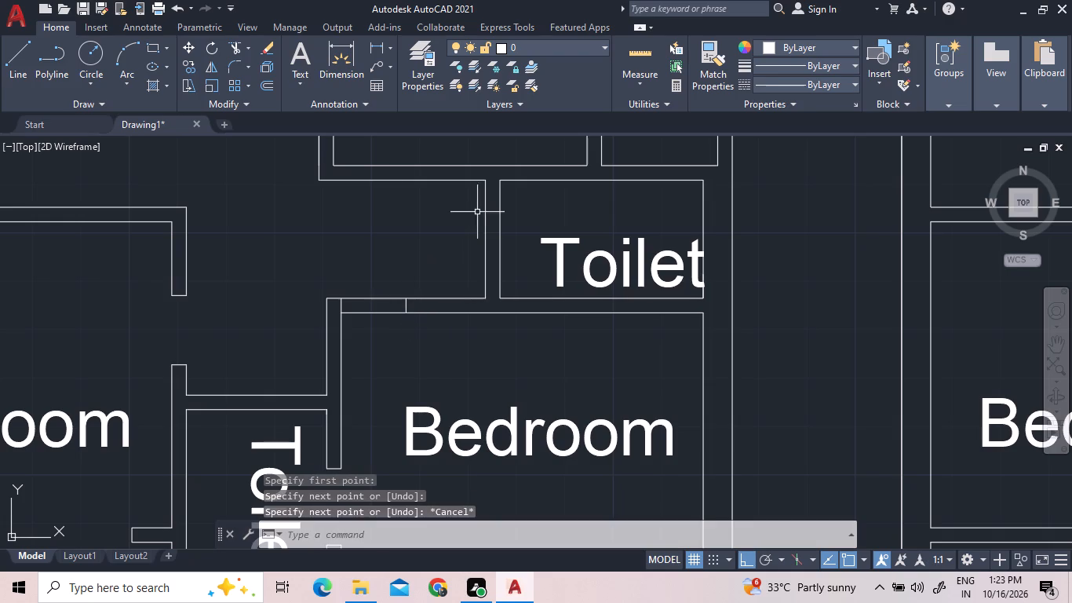
# Draw two opening marks across the upper Toilet's west wall, one at mid-wall and one just above its south end.
pyautogui.doubleClick(23, 54)
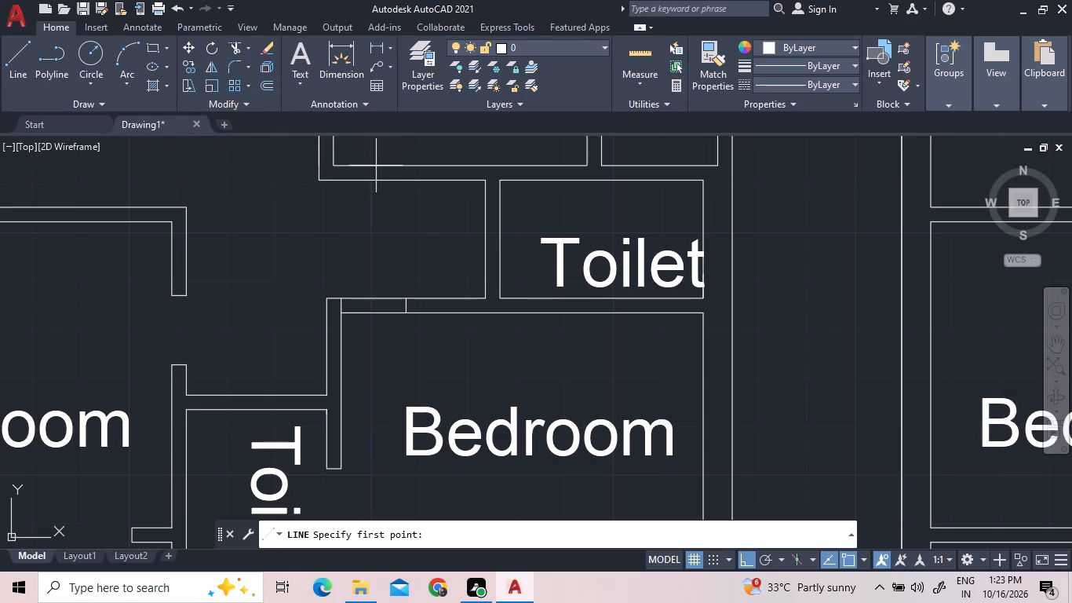
pyautogui.doubleClick(484, 239)
pyautogui.doubleClick(497, 239)
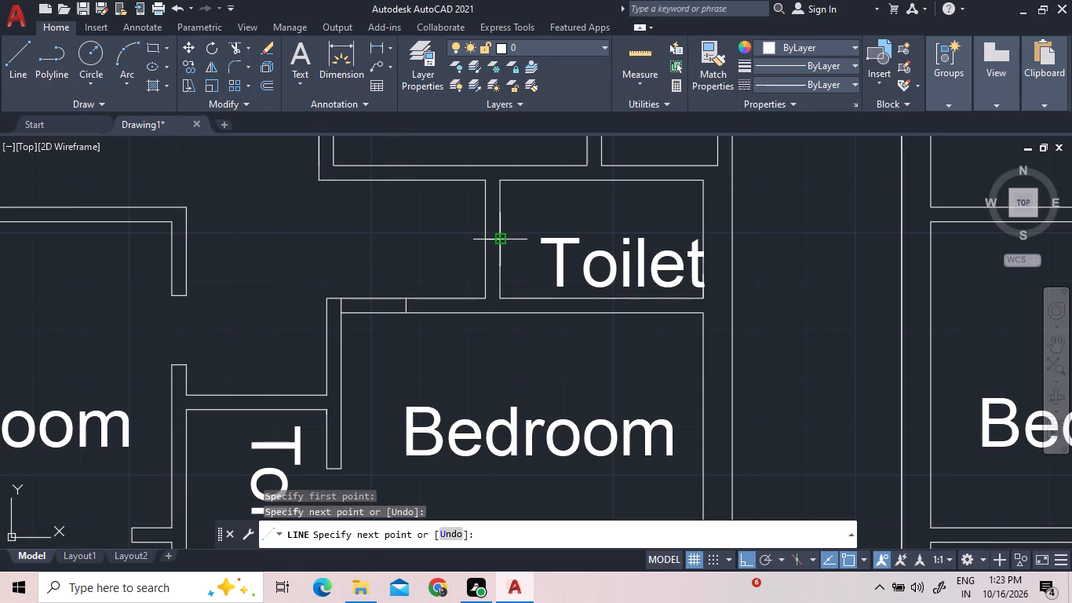
pyautogui.click(27, 58)
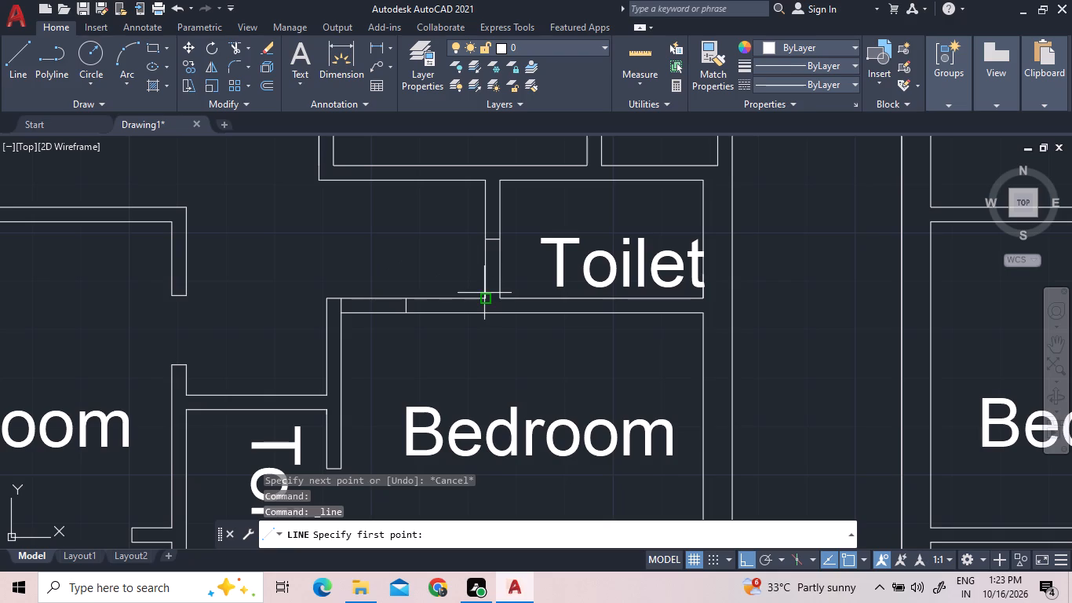
pyautogui.scroll(4, 487, 294)
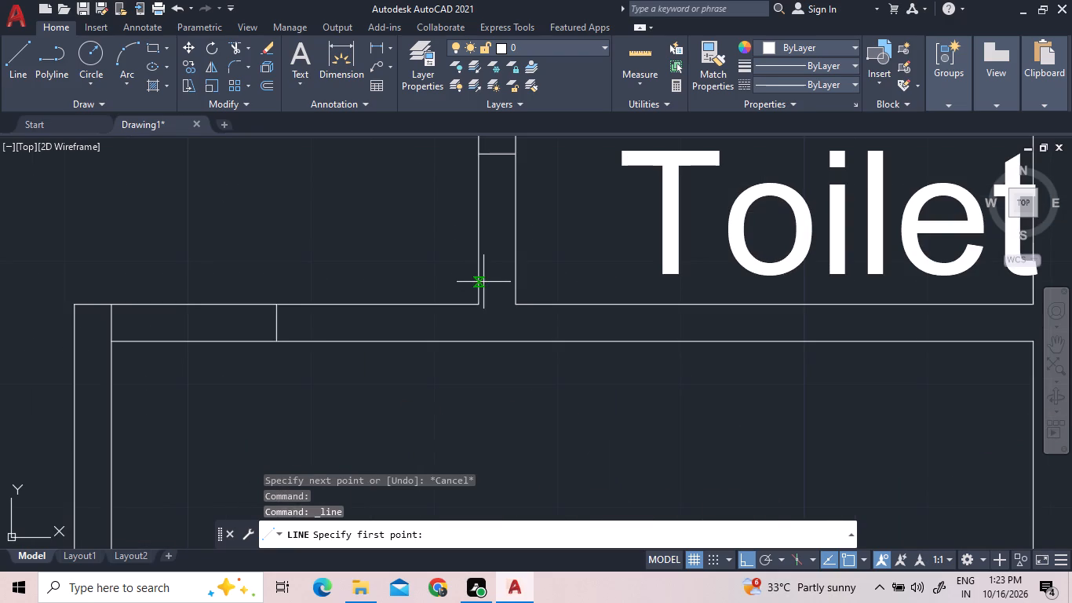
pyautogui.click(478, 280)
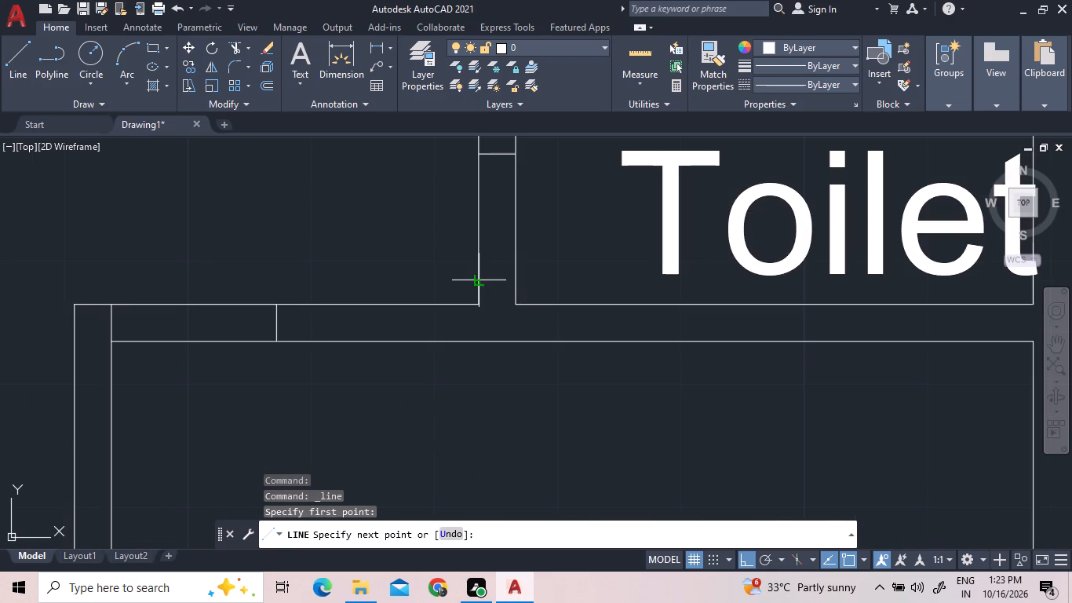
pyautogui.click(517, 282)
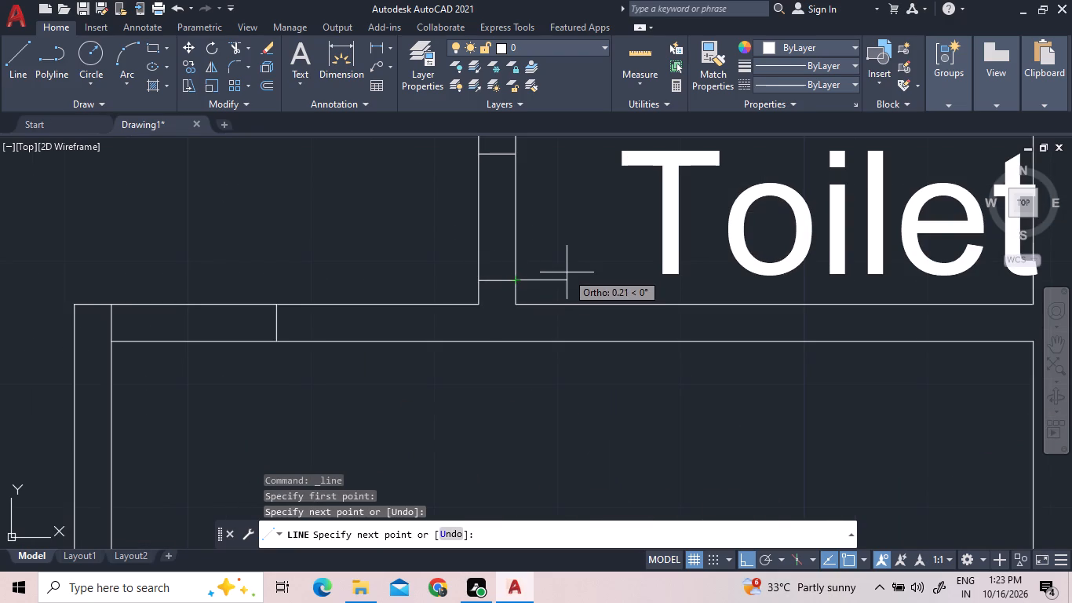
pyautogui.press('Escape')
pyautogui.press('Escape')
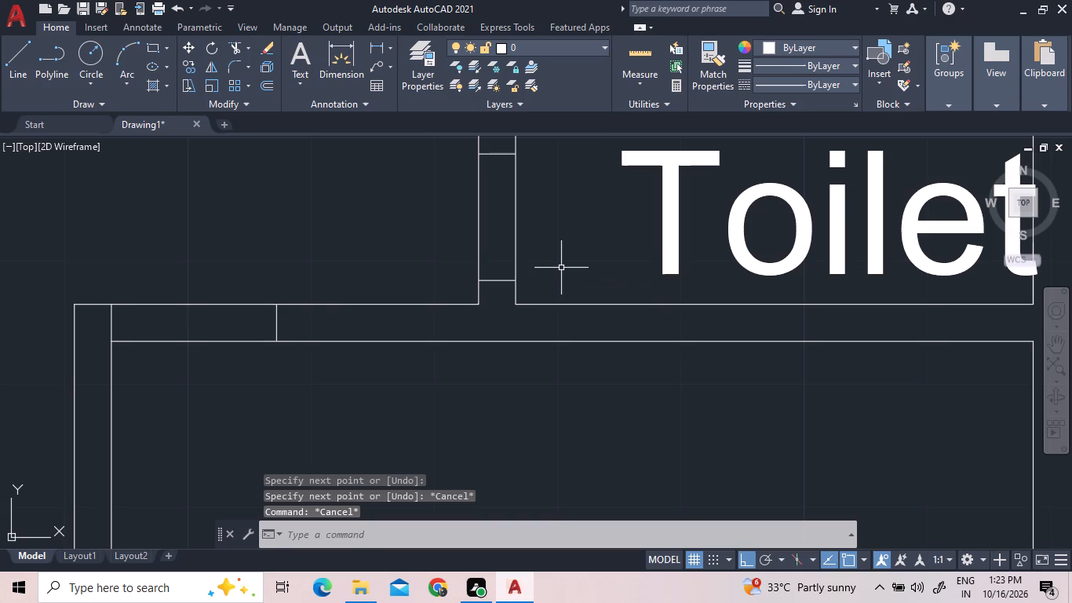
# Trim both lines of the upper Toilet's west wall between the two opening marks to form the door opening.
pyautogui.press('t')
pyautogui.press('r')
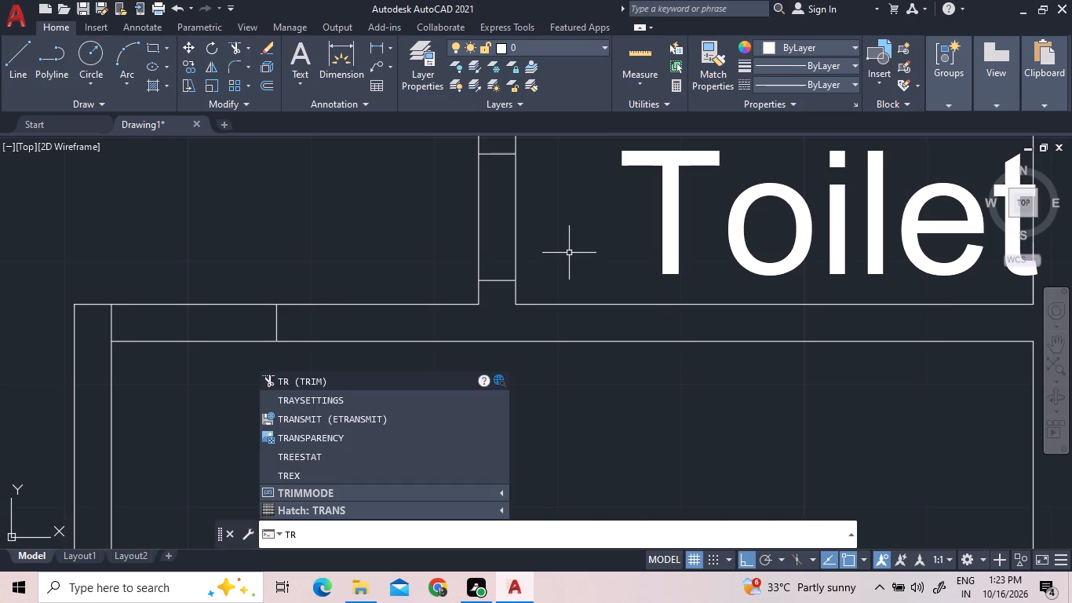
pyautogui.press('space')
pyautogui.press('space')
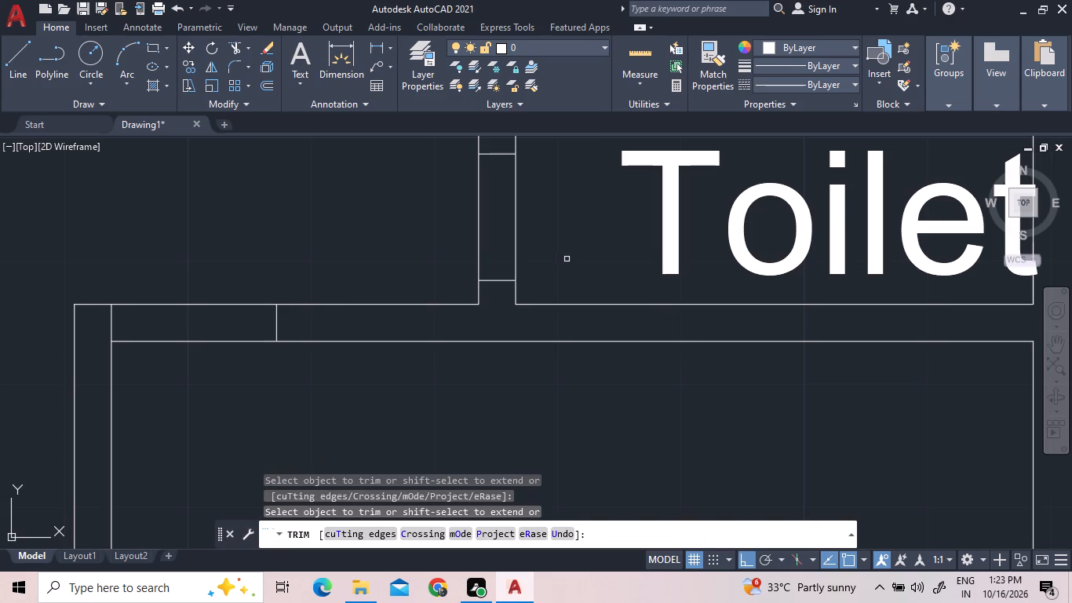
pyautogui.click(516, 249)
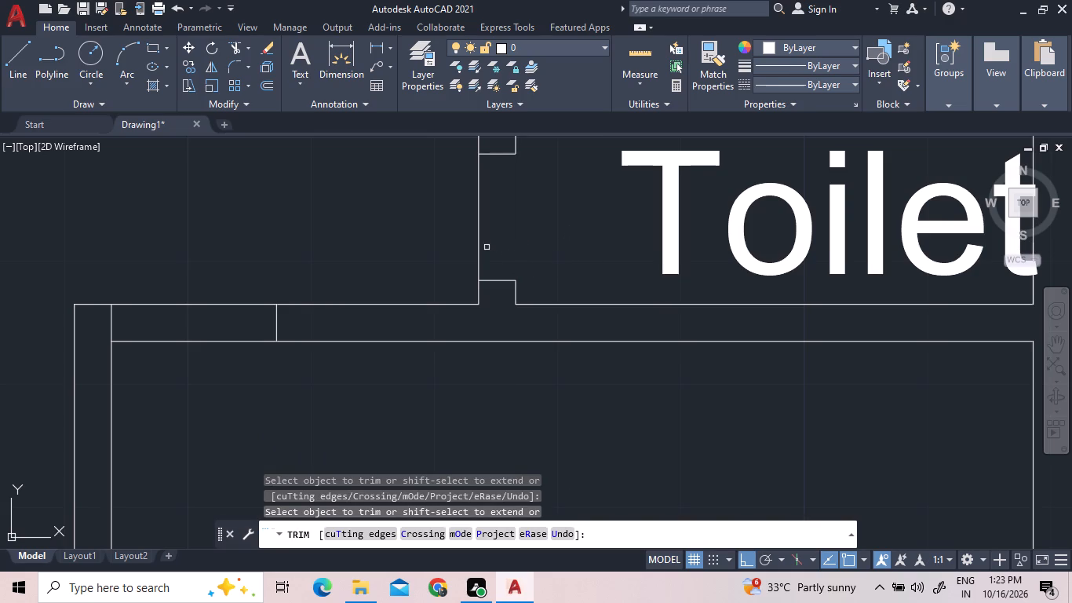
pyautogui.doubleClick(478, 248)
# Trim both lines of the east Bedroom's north wall between its two opening marks to form the door opening.
pyautogui.doubleClick(210, 301)
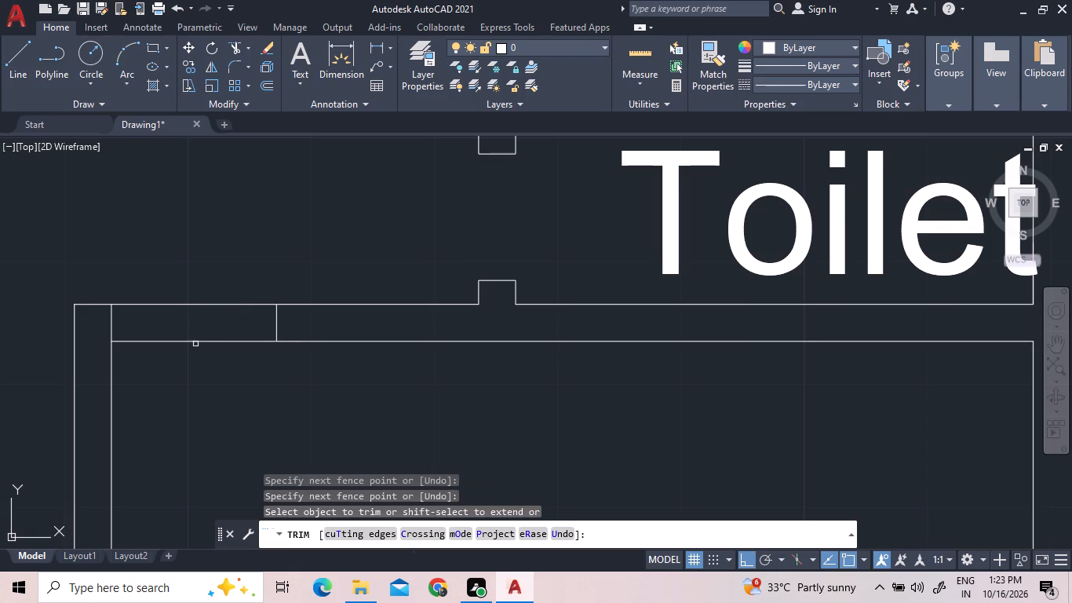
pyautogui.click(190, 342)
pyautogui.click(185, 304)
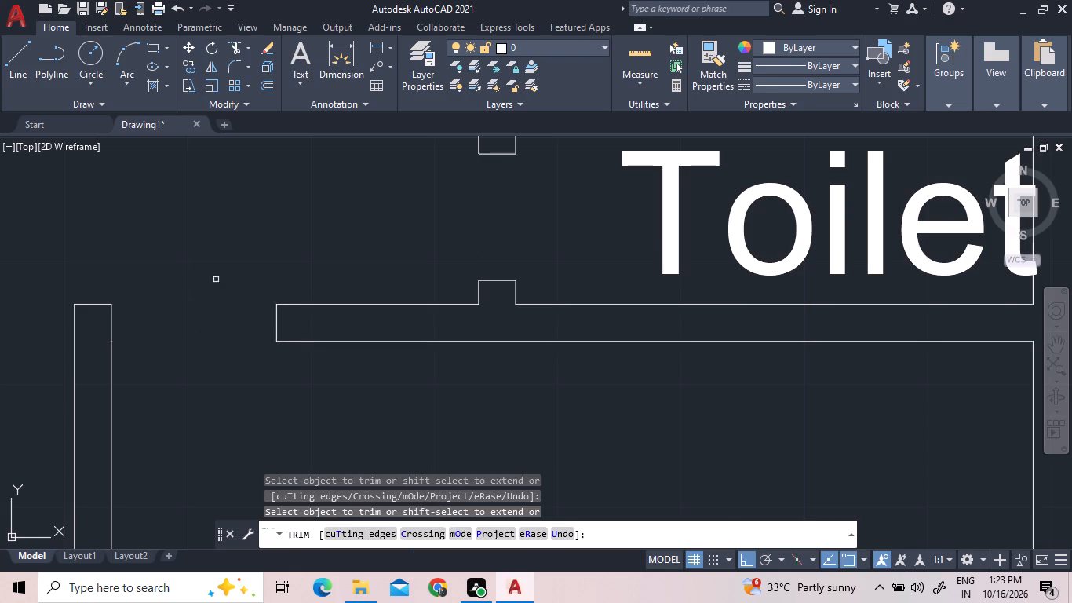
pyautogui.scroll(-6, 216, 280)
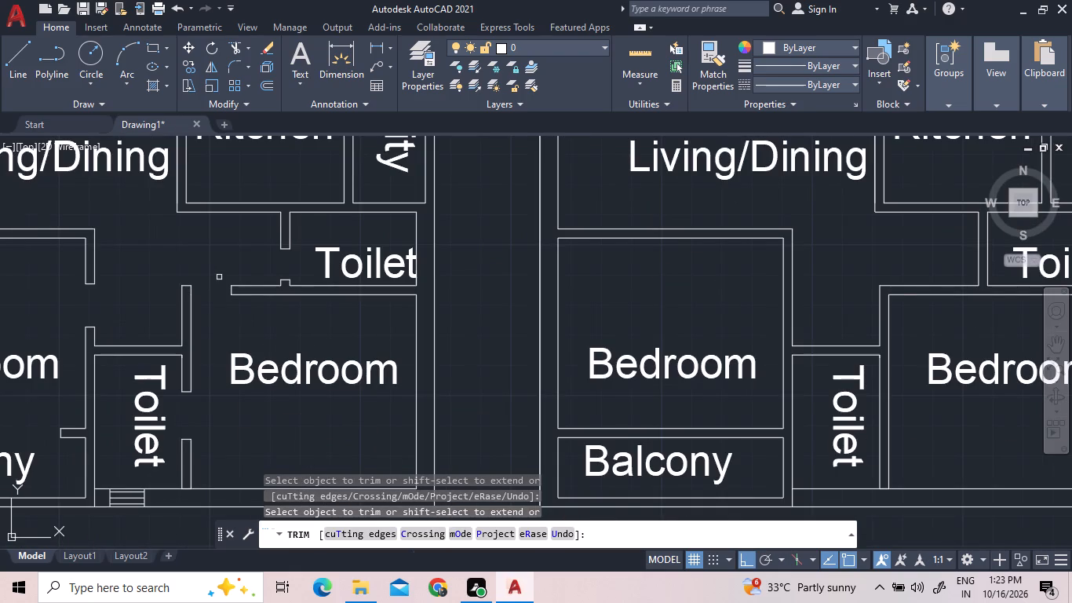
pyautogui.scroll(-3, 276, 268)
pyautogui.scroll(-4, 351, 265)
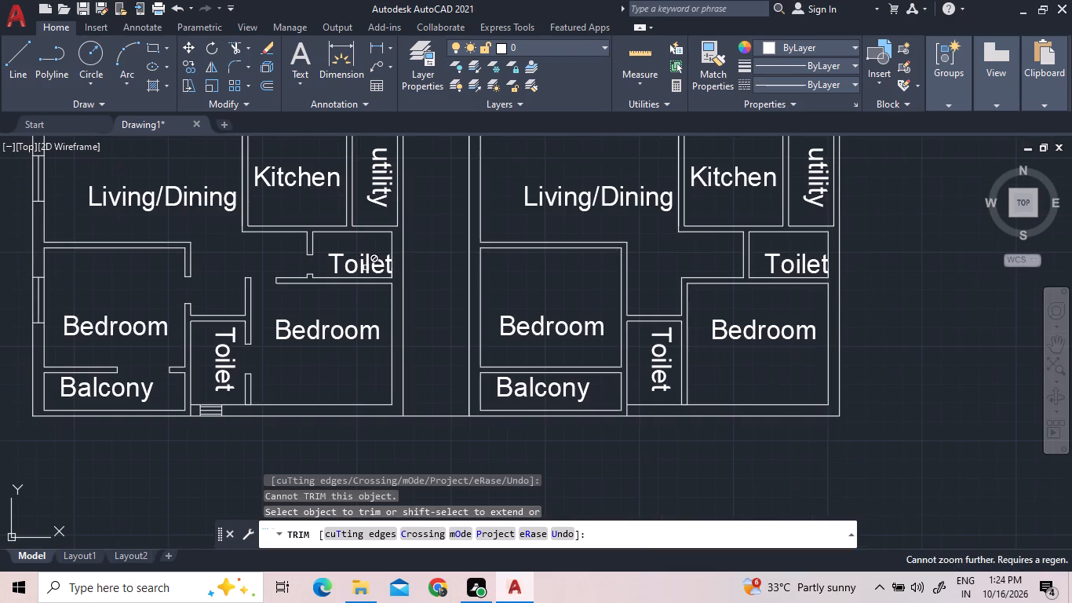
pyautogui.scroll(-2, 366, 268)
pyautogui.scroll(-3, 196, 261)
pyautogui.rightClick(219, 268)
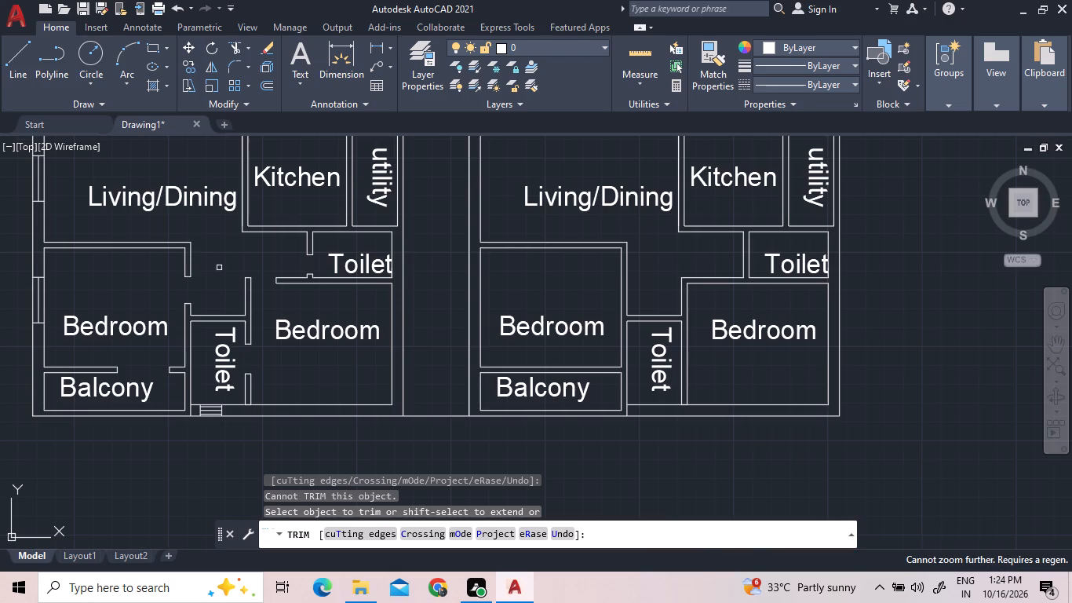
pyautogui.click(227, 276)
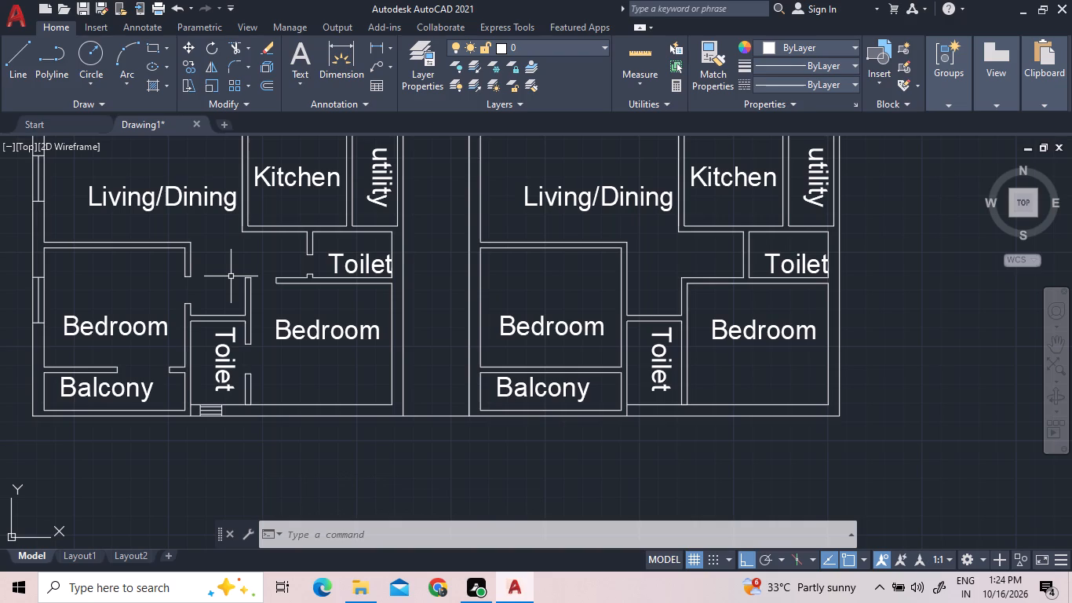
pyautogui.scroll(-4, 249, 262)
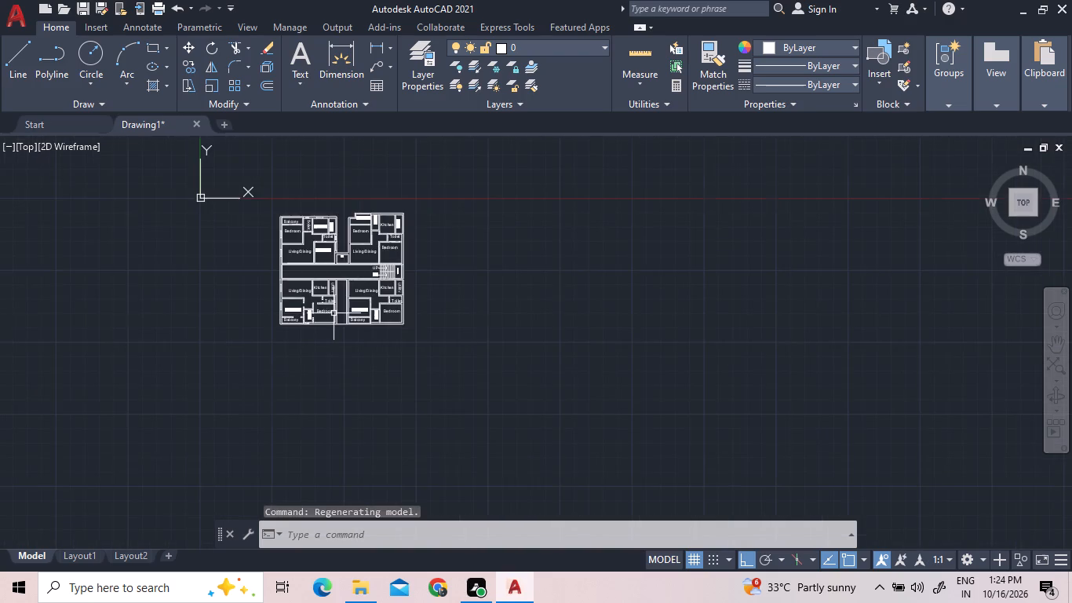
# Draw two opening marks across the southwest unit Kitchen's south wall, one near its west end and one near mid-wall.
pyautogui.scroll(3, 326, 302)
pyautogui.scroll(2, 277, 238)
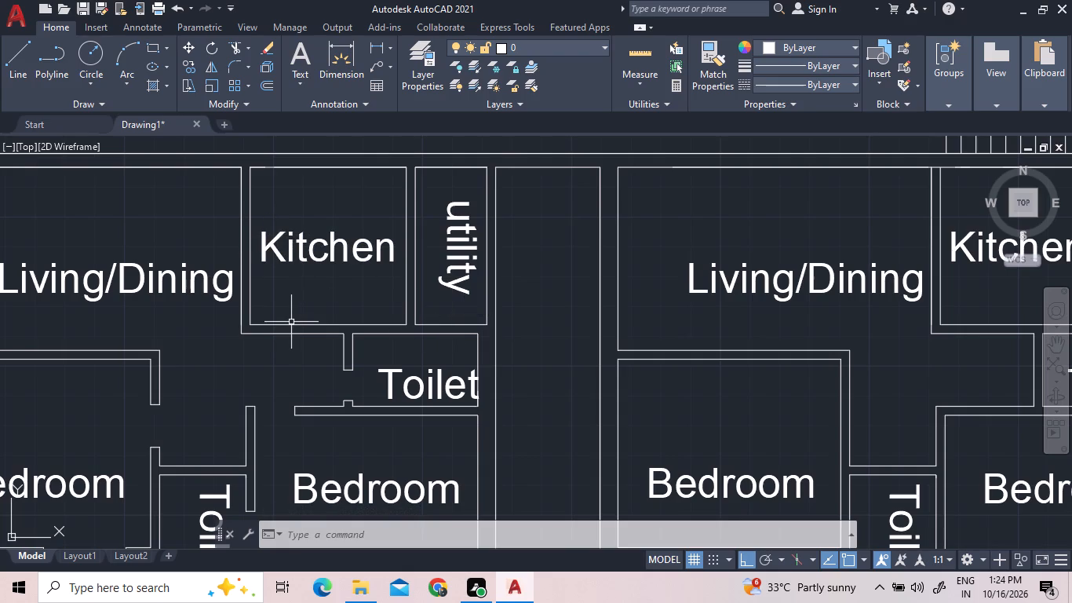
pyautogui.scroll(-2, 297, 332)
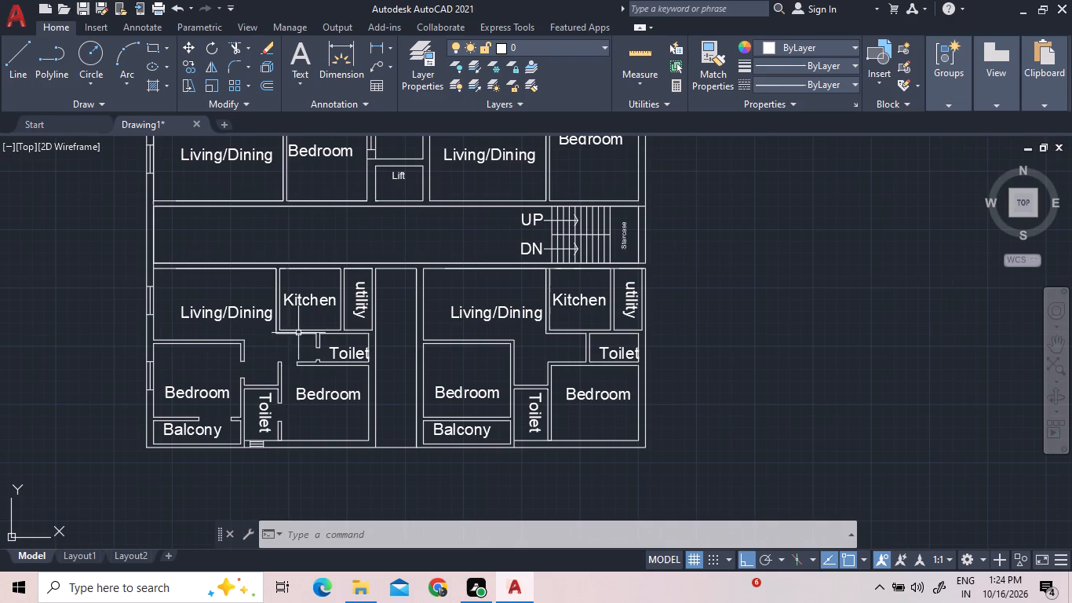
pyautogui.scroll(-1, 256, 364)
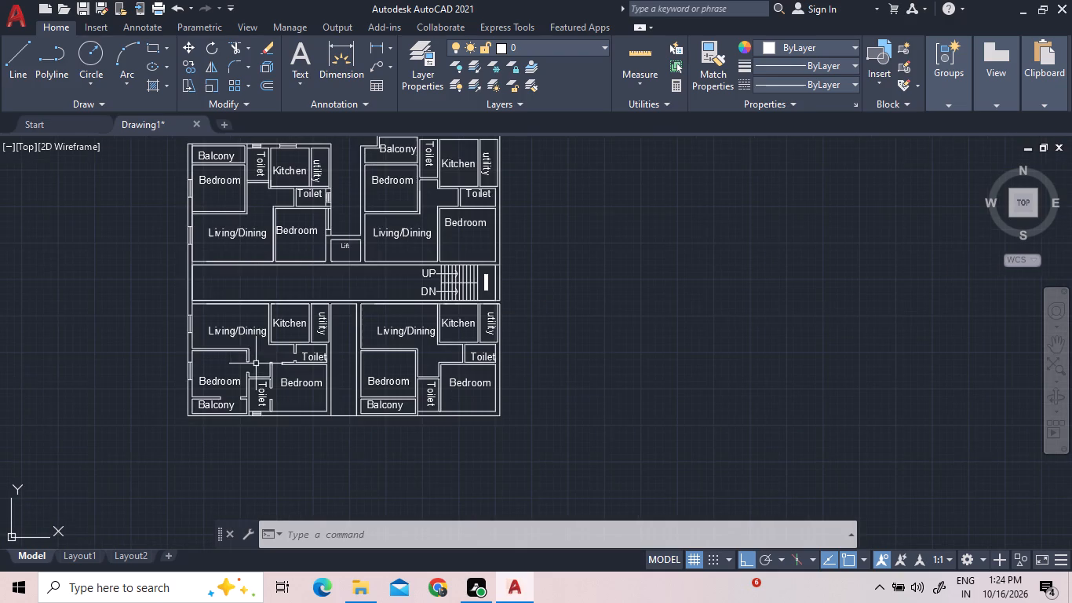
pyautogui.scroll(1, 224, 231)
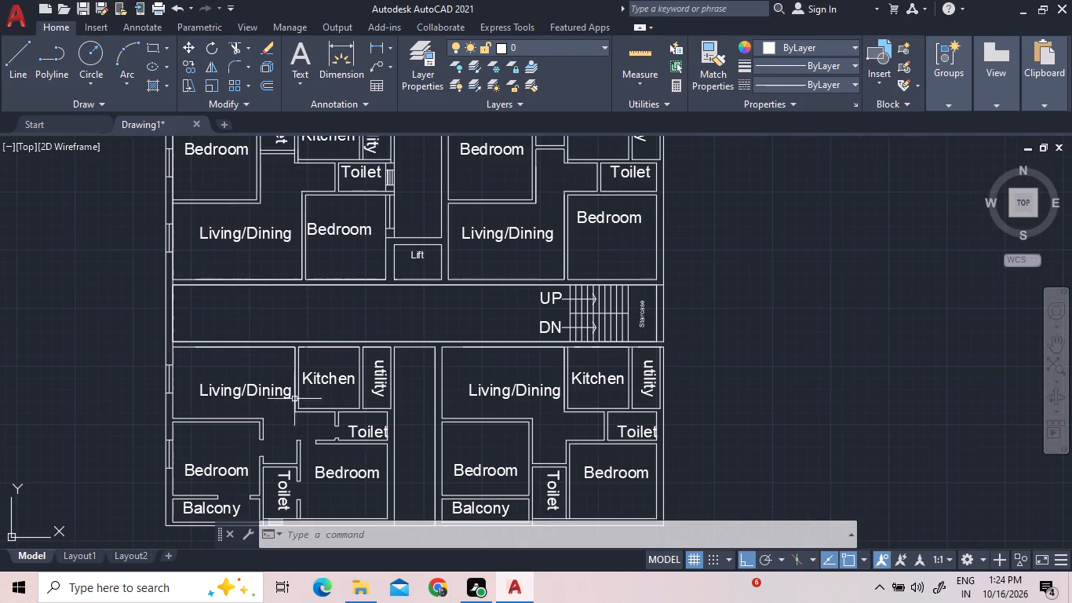
pyautogui.scroll(2, 319, 426)
pyautogui.scroll(-1, 314, 418)
pyautogui.moveTo(314, 418); pyautogui.dragTo(308, 365, button='middle')
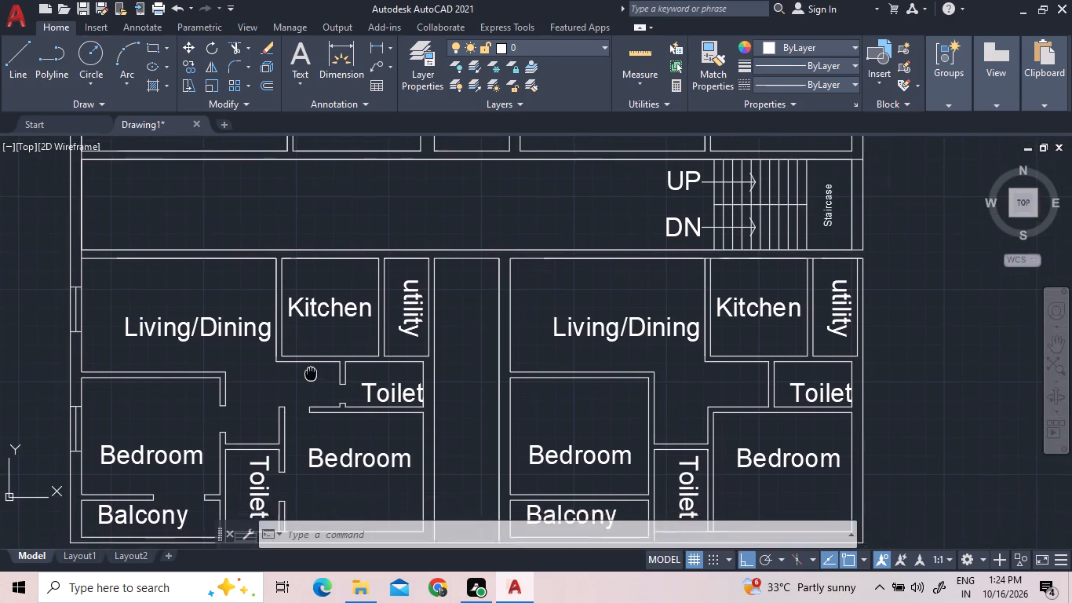
pyautogui.moveTo(308, 365); pyautogui.dragTo(301, 349, button='middle')
pyautogui.scroll(1, 326, 340)
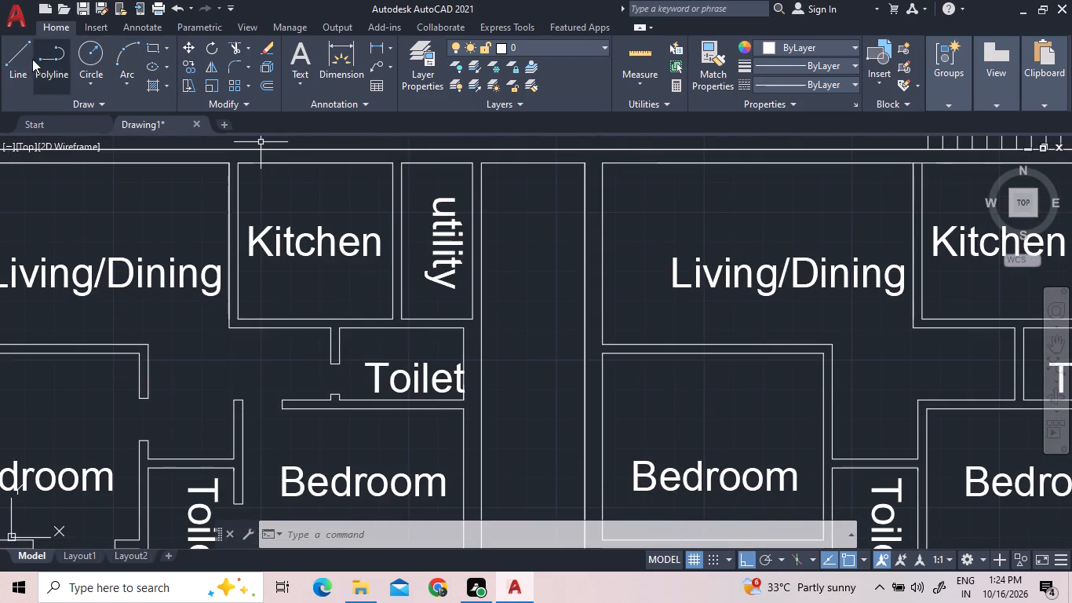
pyautogui.click(18, 61)
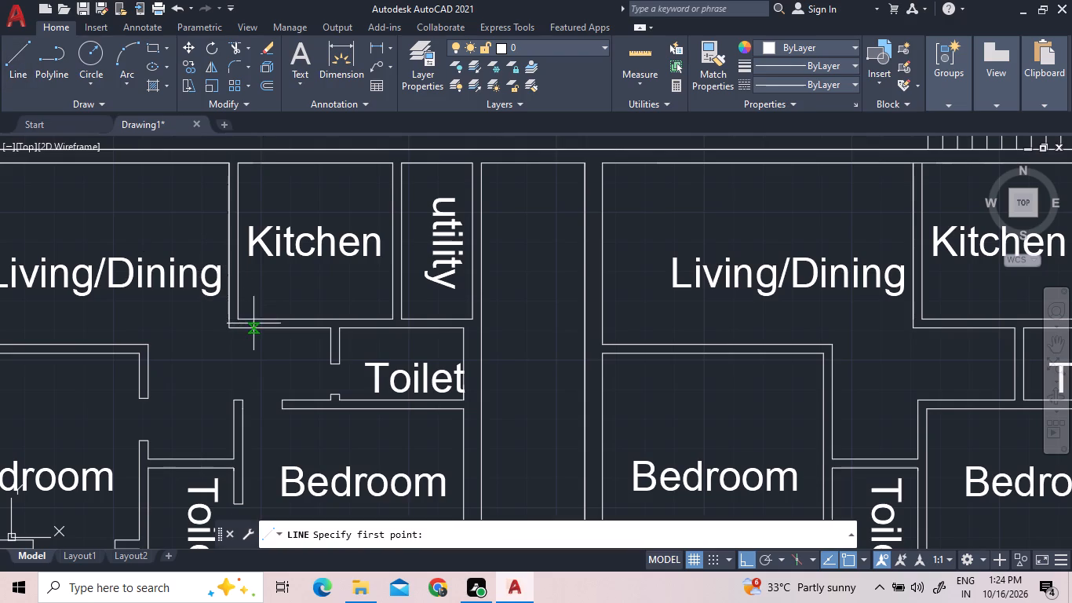
pyautogui.scroll(3, 253, 323)
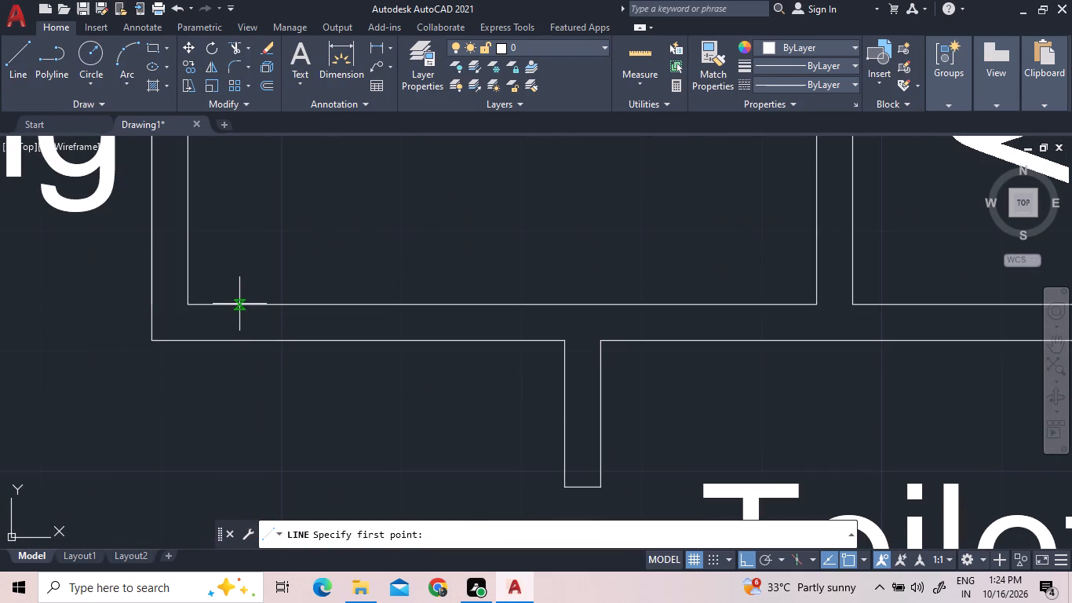
pyautogui.scroll(3, 239, 304)
pyautogui.click(240, 304)
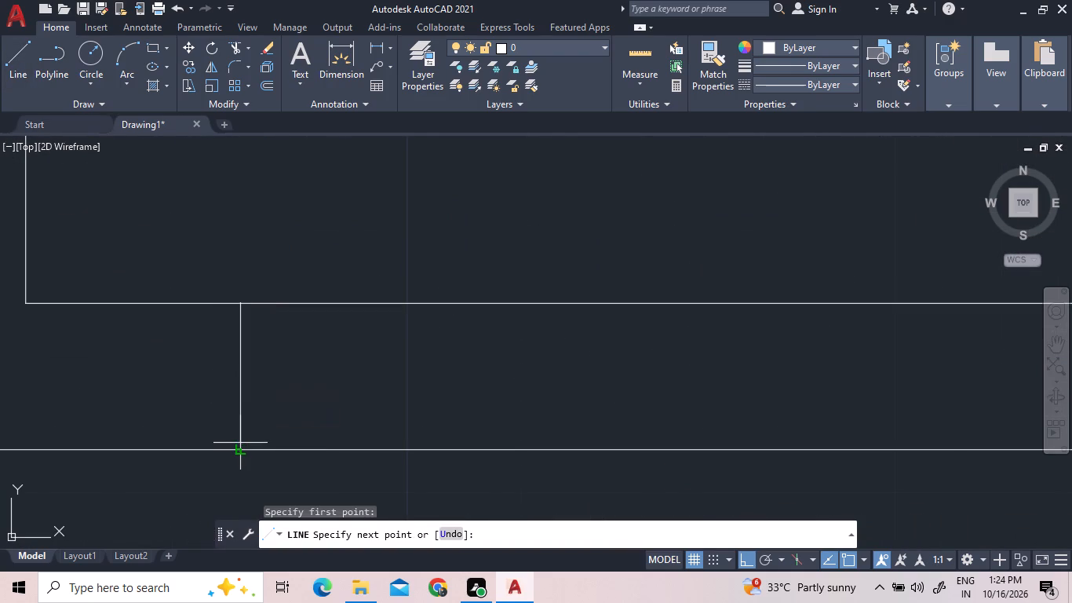
pyautogui.click(242, 448)
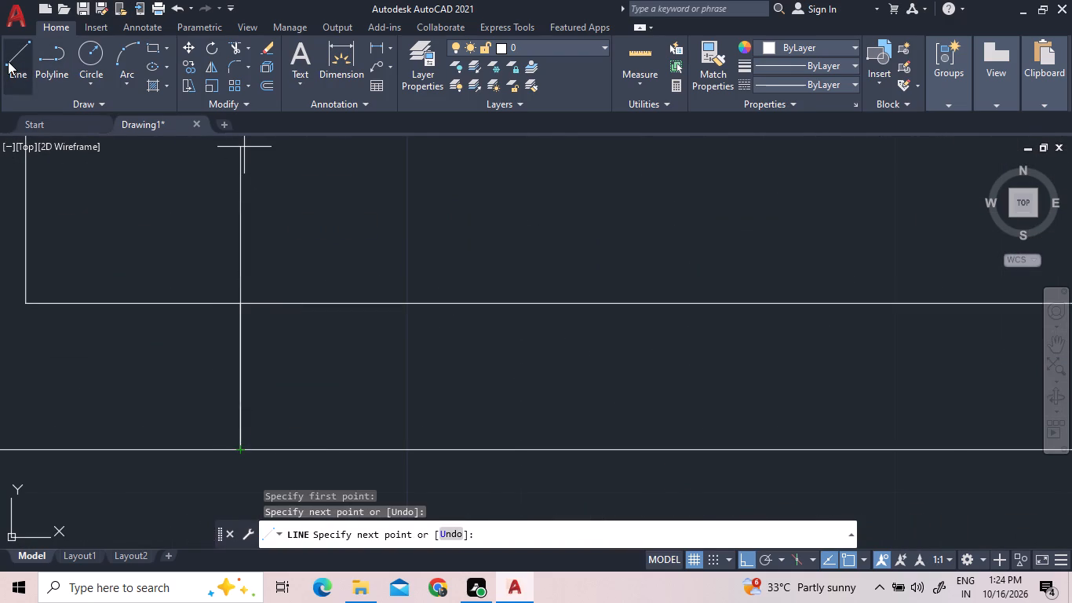
pyautogui.click(13, 63)
pyautogui.scroll(-2, 653, 331)
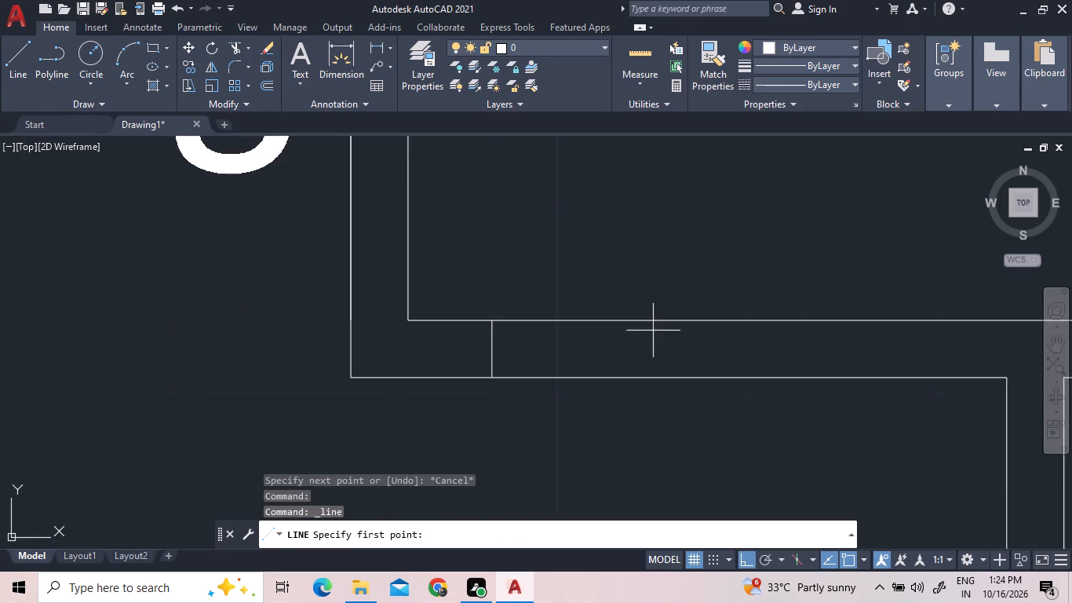
pyautogui.scroll(-3, 669, 328)
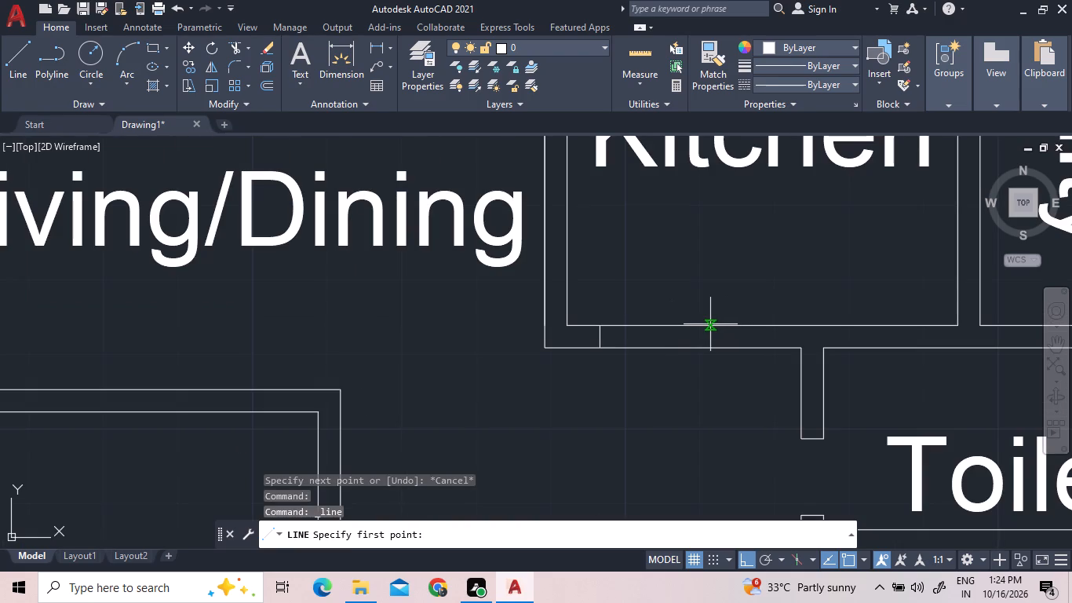
pyautogui.scroll(3, 710, 324)
pyautogui.doubleClick(710, 324)
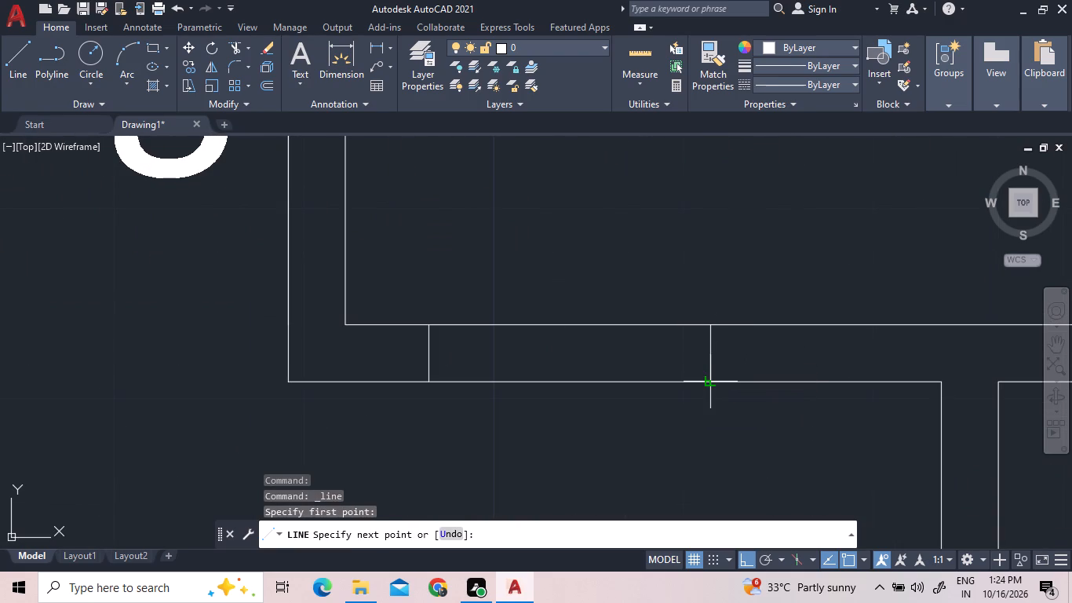
pyautogui.doubleClick(709, 382)
pyautogui.rightClick(696, 364)
pyautogui.click(709, 371)
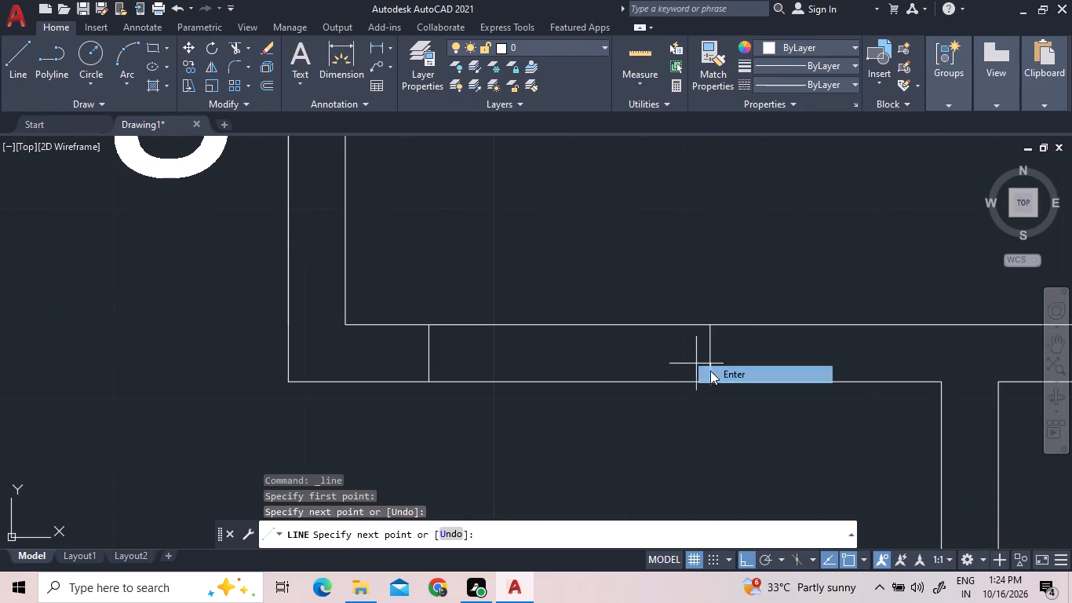
pyautogui.scroll(-3, 670, 350)
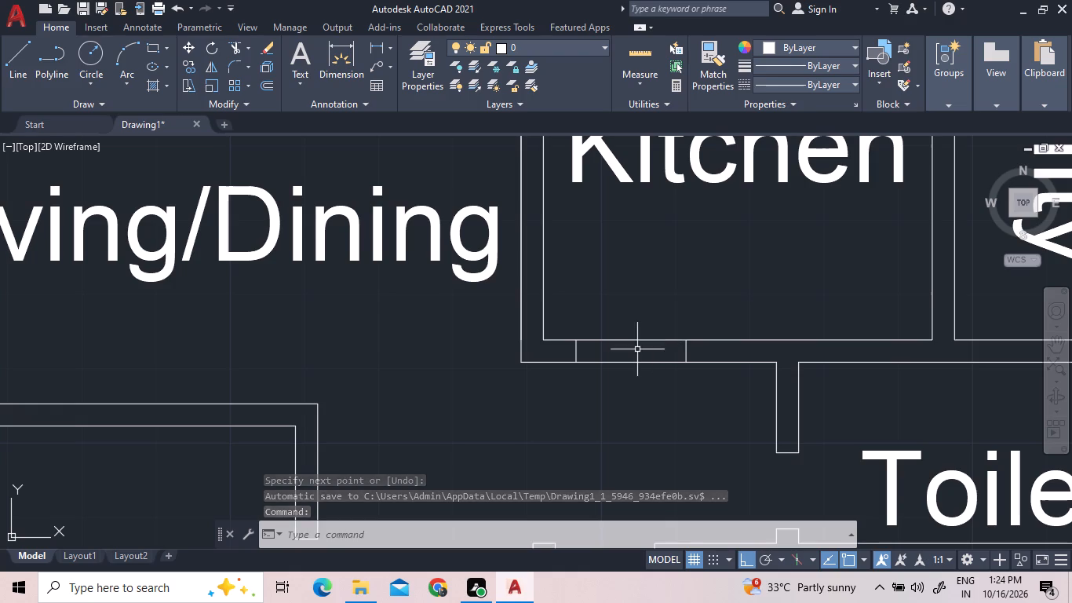
# Draw two opening marks across the wall between the southwest unit's Kitchen and utility, one near mid-wall and one closer to its south end.
pyautogui.scroll(-2, 637, 349)
pyautogui.scroll(2, 774, 280)
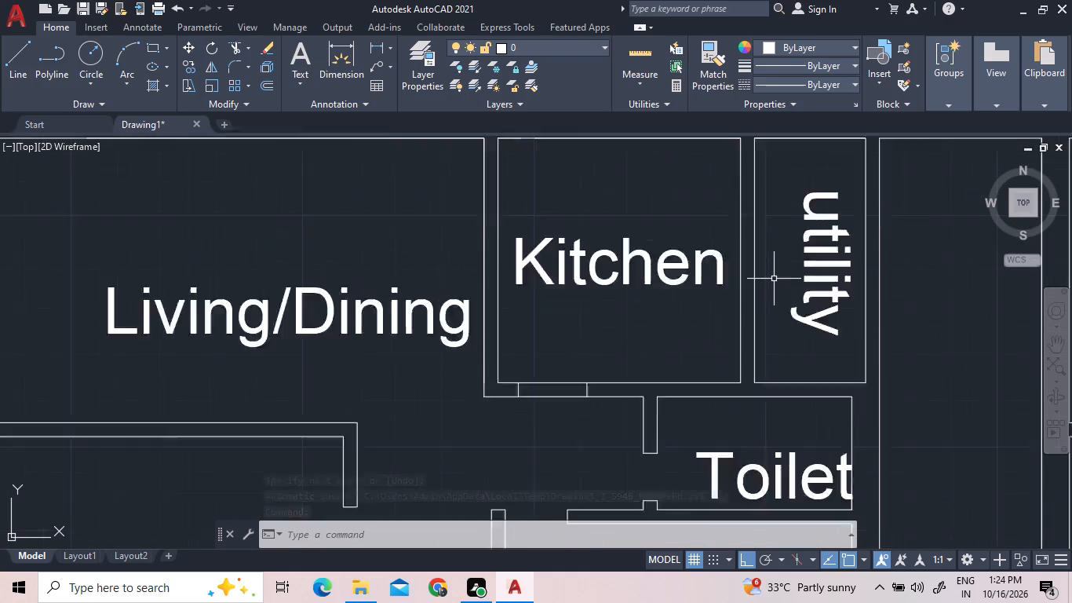
pyautogui.doubleClick(19, 68)
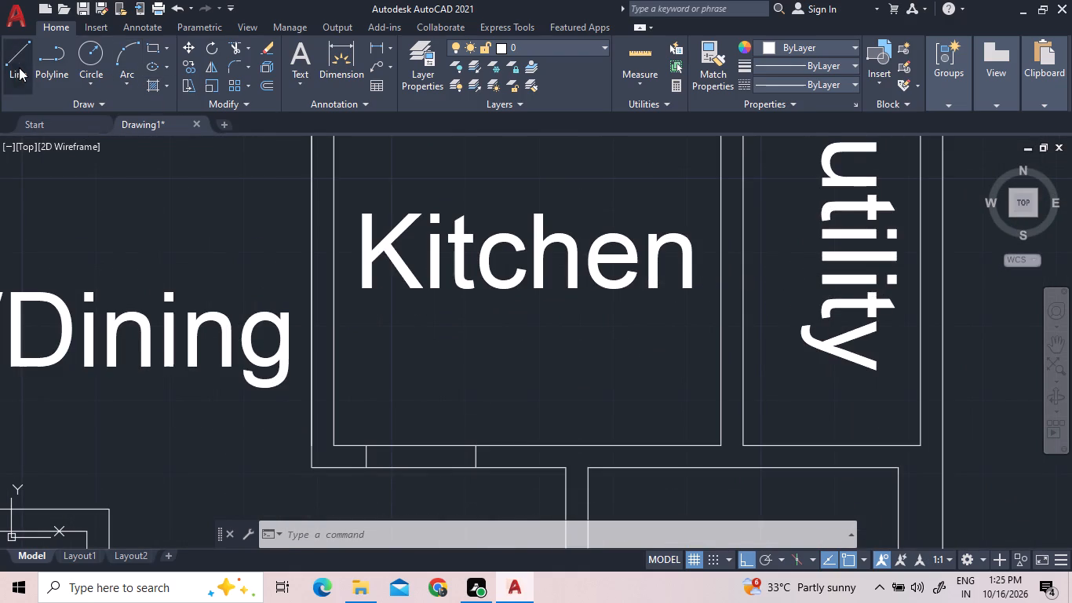
pyautogui.click(720, 284)
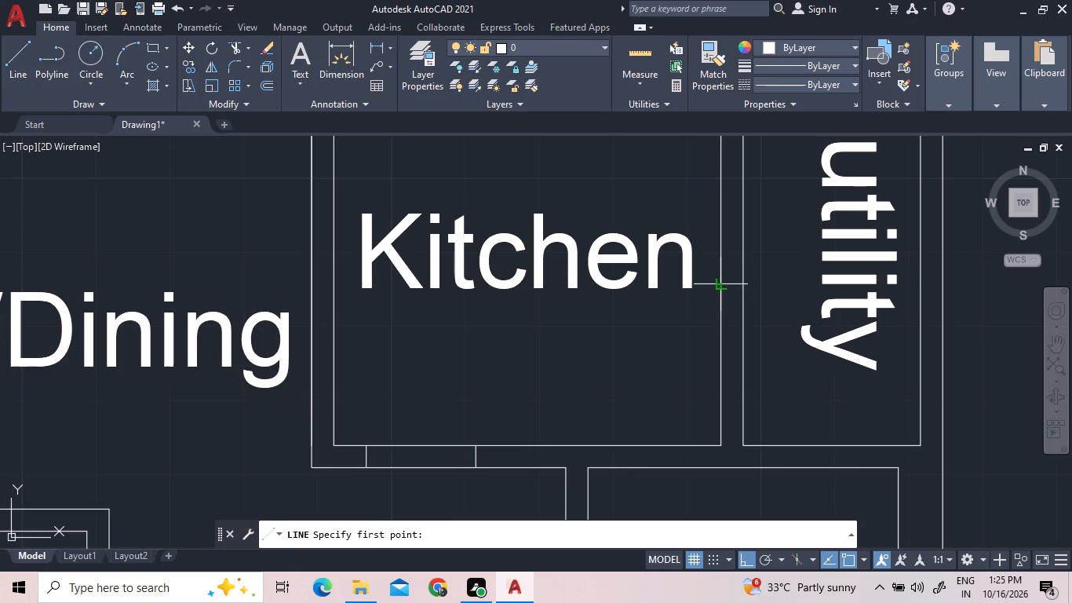
pyautogui.click(741, 284)
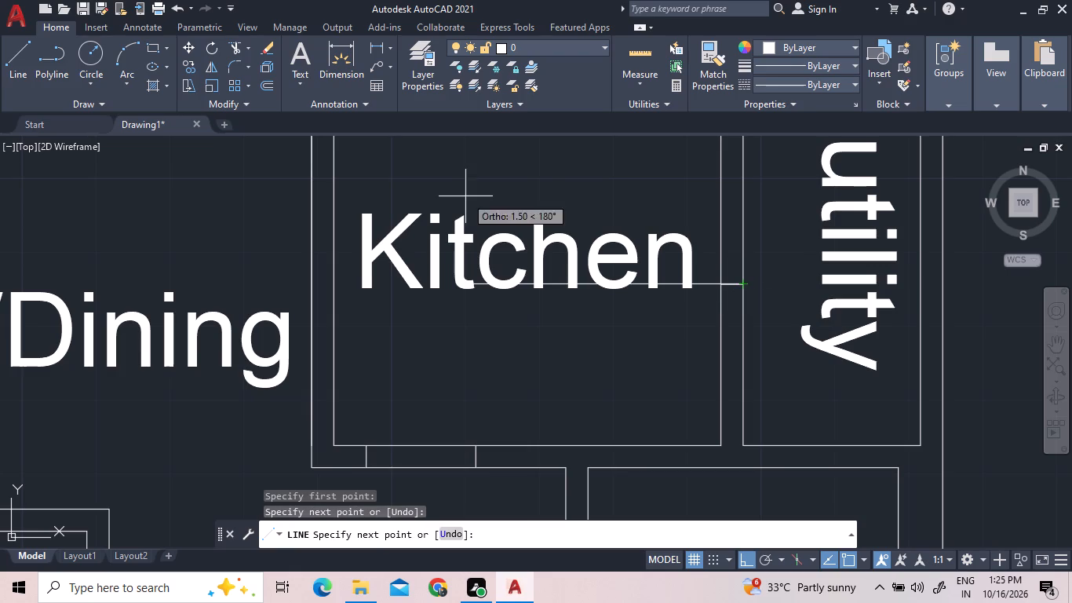
pyautogui.click(5, 61)
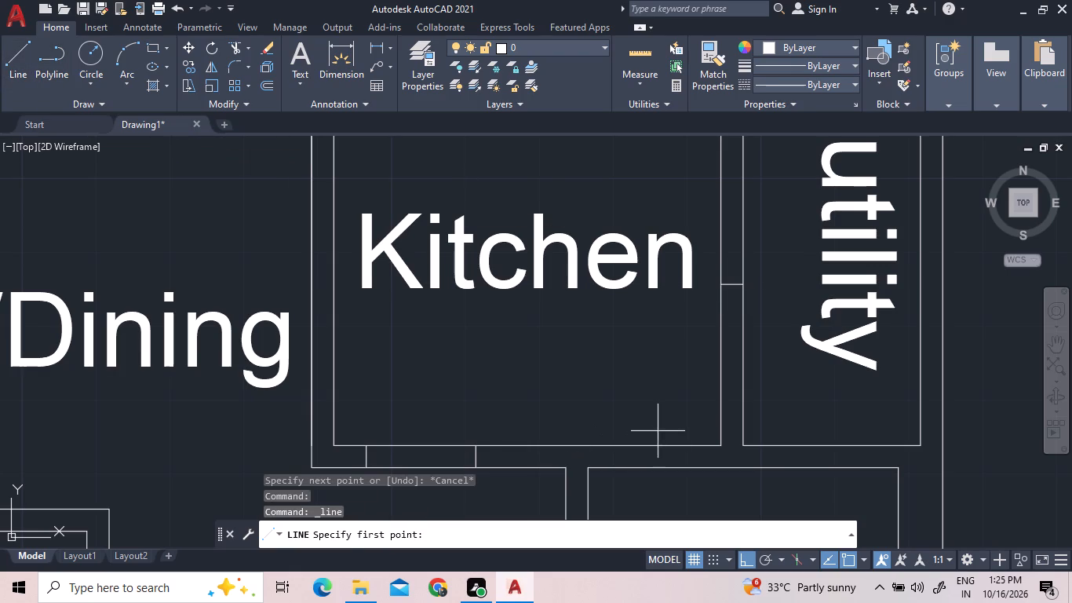
pyautogui.click(720, 391)
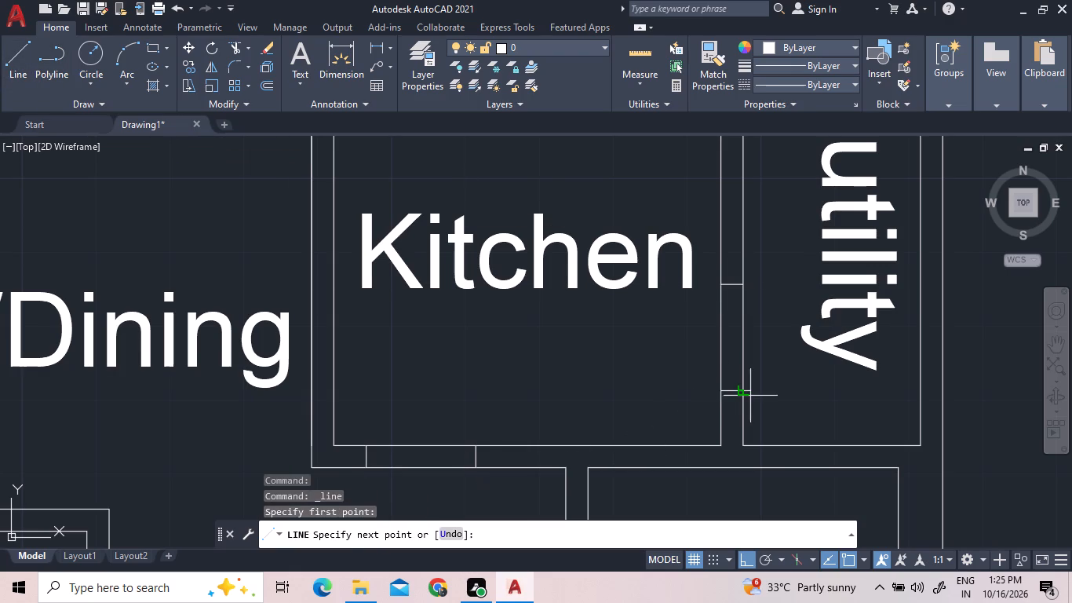
pyautogui.click(739, 390)
pyautogui.rightClick(755, 376)
pyautogui.click(764, 383)
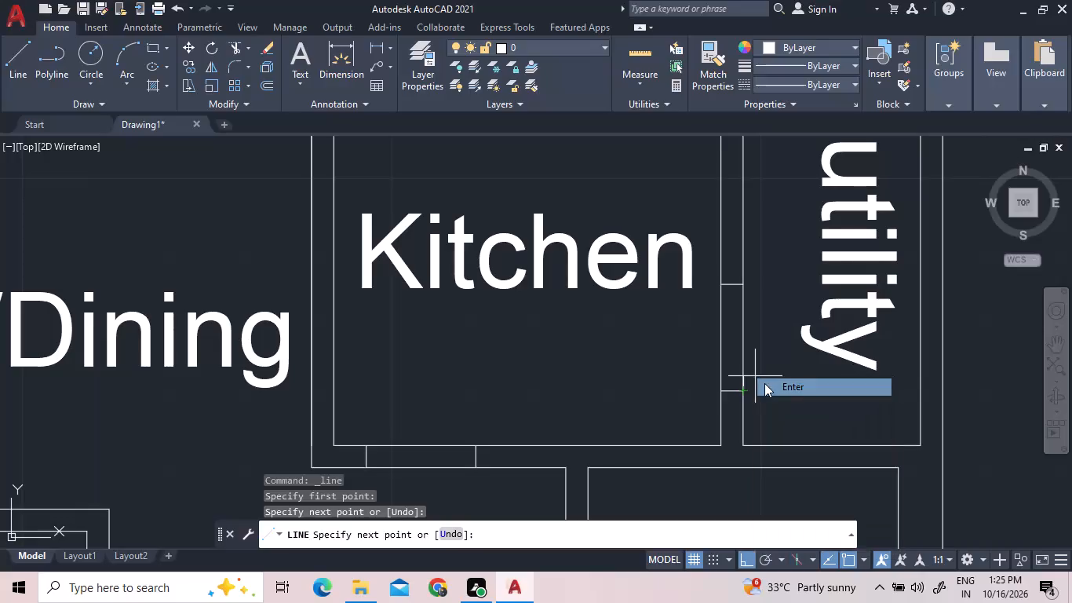
# Trim both lines of the Kitchen's south wall between its two opening marks to form the door opening.
pyautogui.scroll(-2, 756, 394)
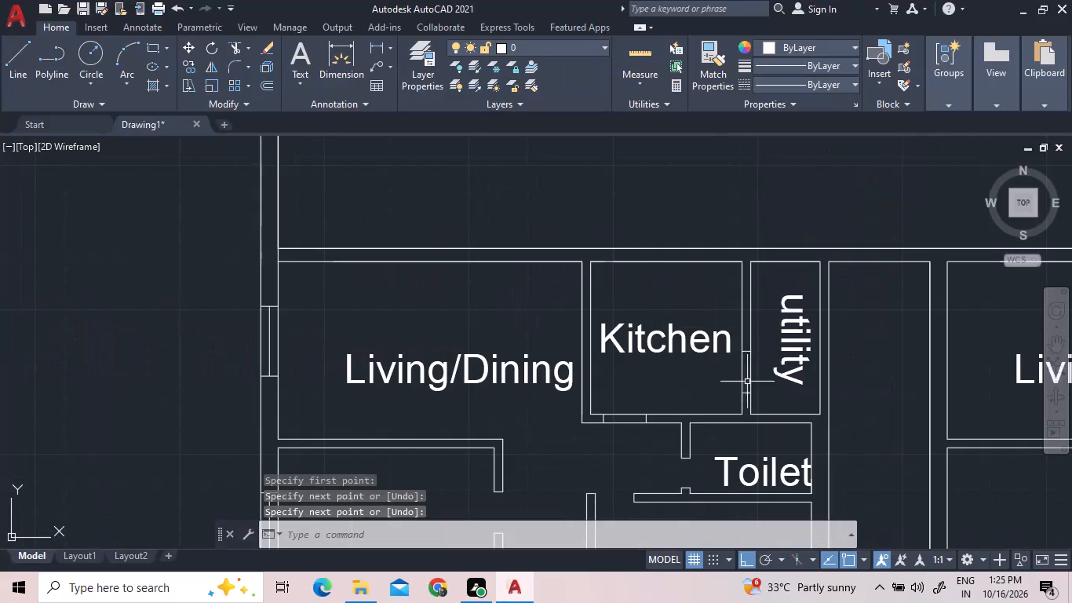
pyautogui.click(239, 46)
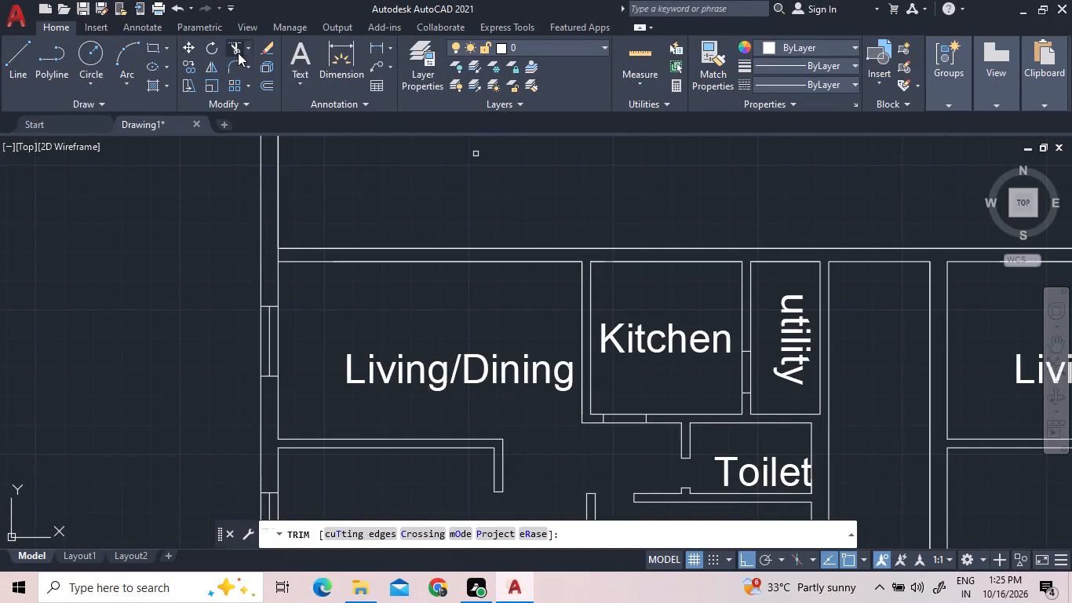
pyautogui.click(618, 414)
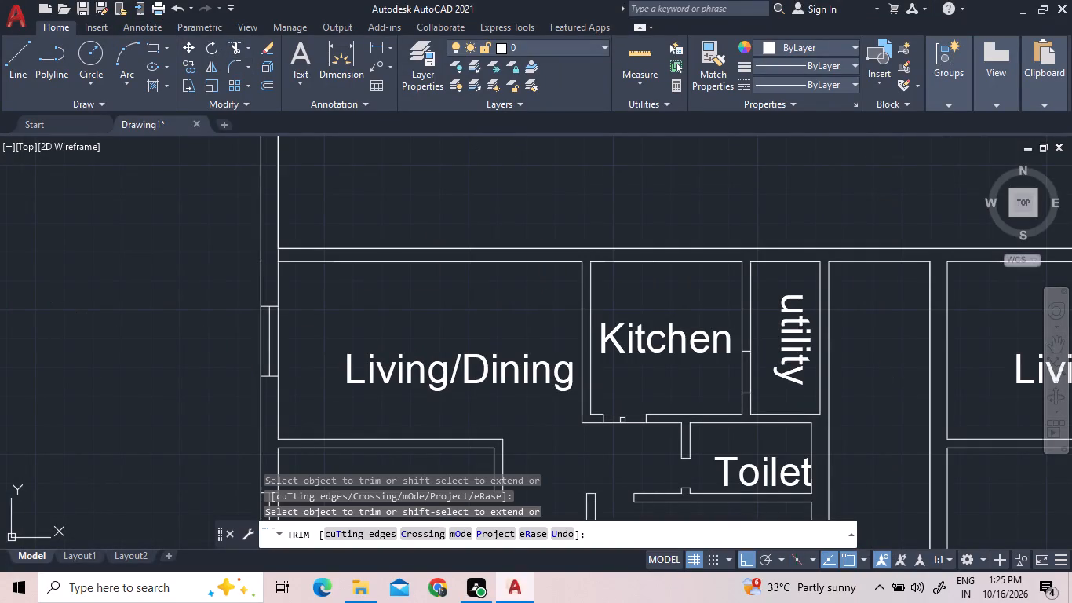
pyautogui.click(623, 422)
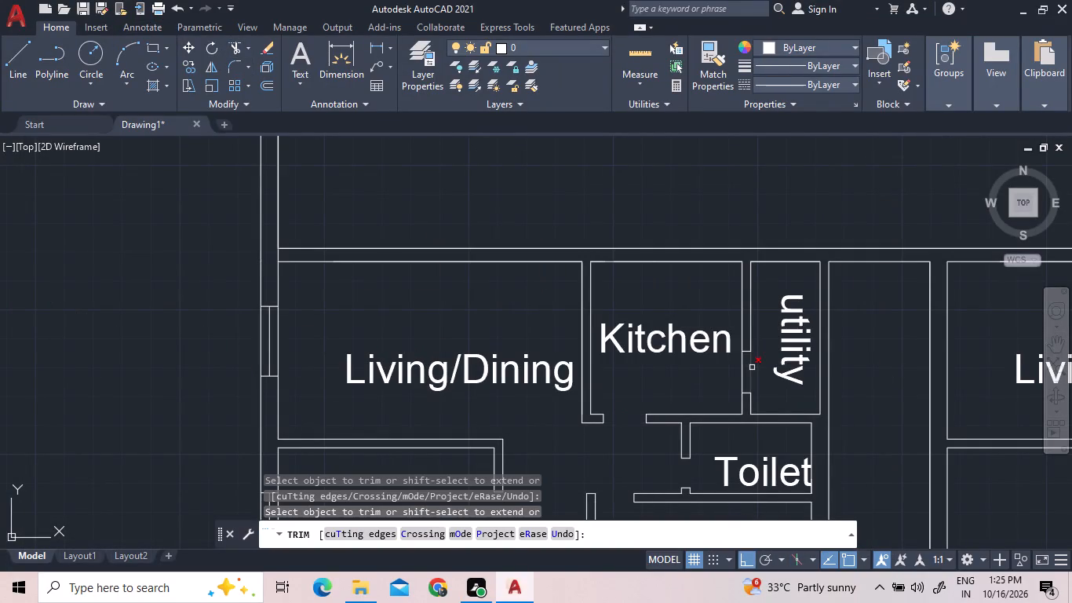
# Trim both lines of the Kitchen–utility wall between its two opening marks to form the door opening.
pyautogui.doubleClick(752, 367)
pyautogui.click(740, 366)
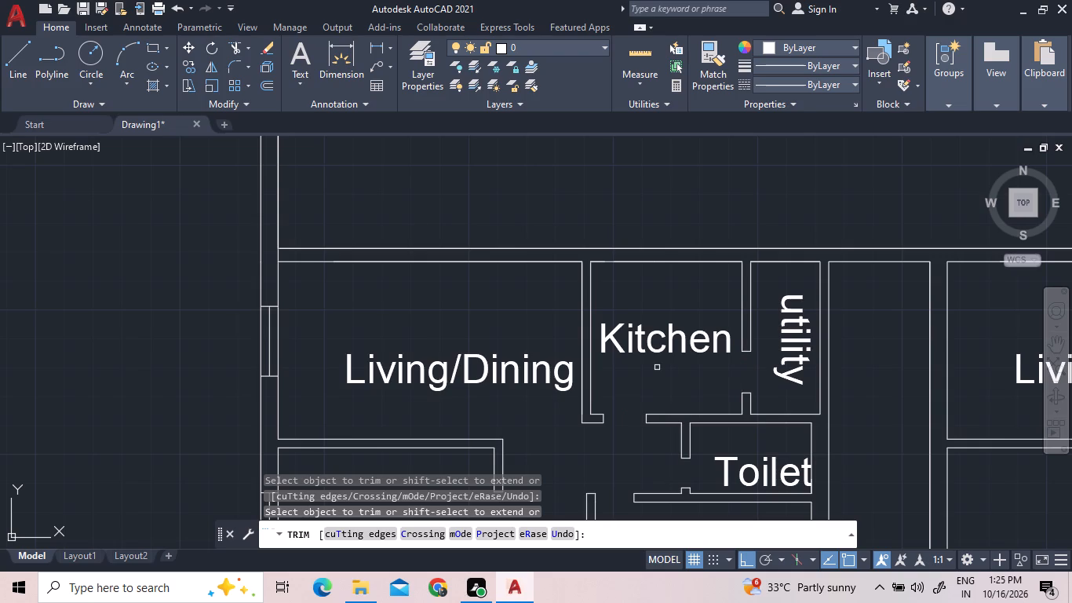
pyautogui.scroll(-1, 657, 367)
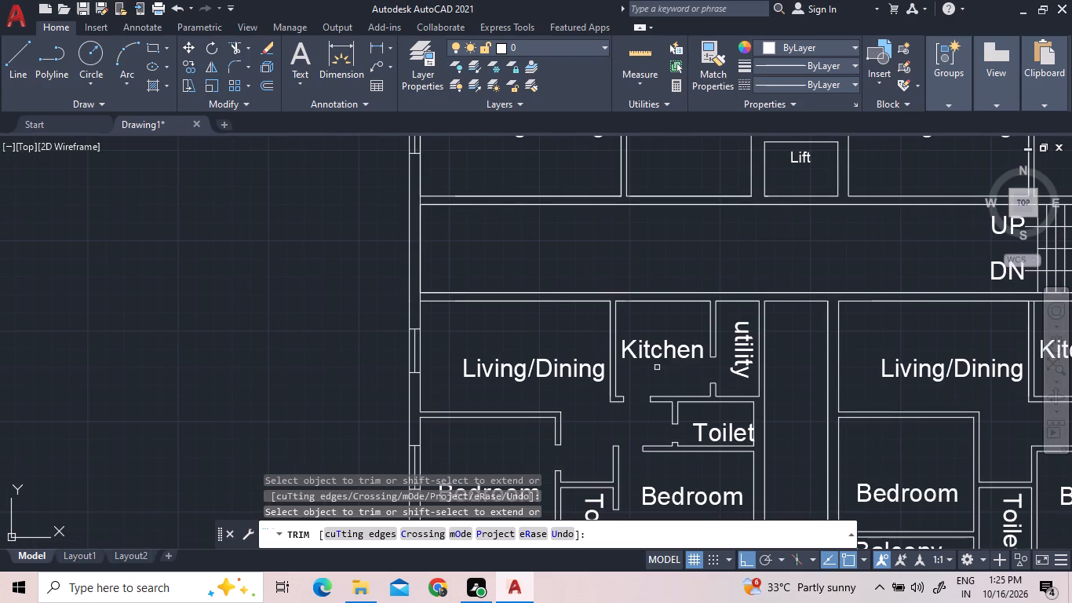
pyautogui.rightClick(807, 401)
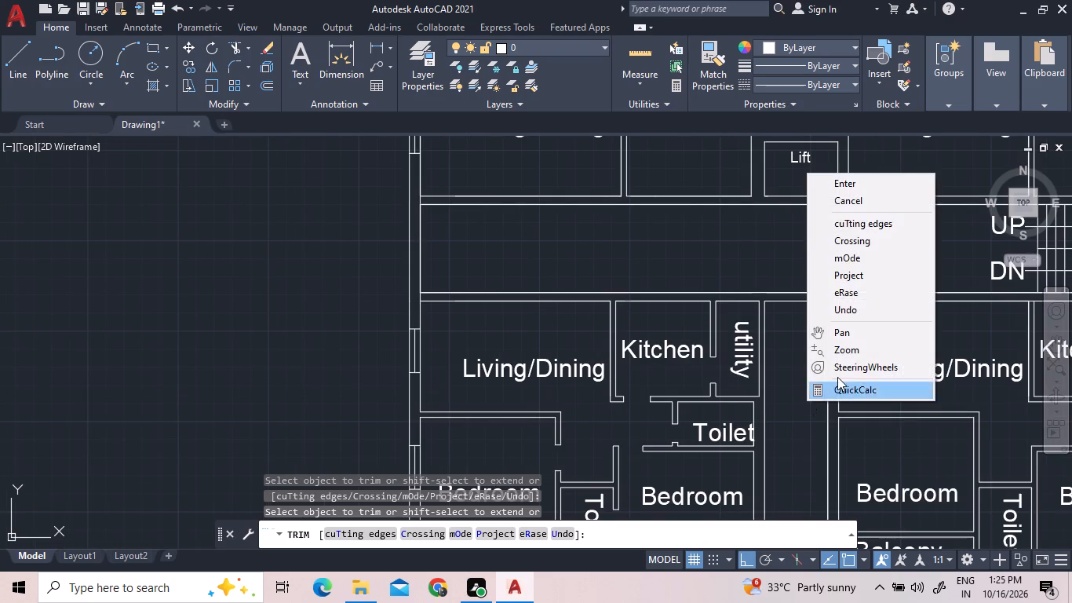
pyautogui.click(853, 186)
# Draw two window end lines about 0.6 units apart across the east wall of the southwest unit's Toilet below the Kitchen.
pyautogui.scroll(2, 808, 449)
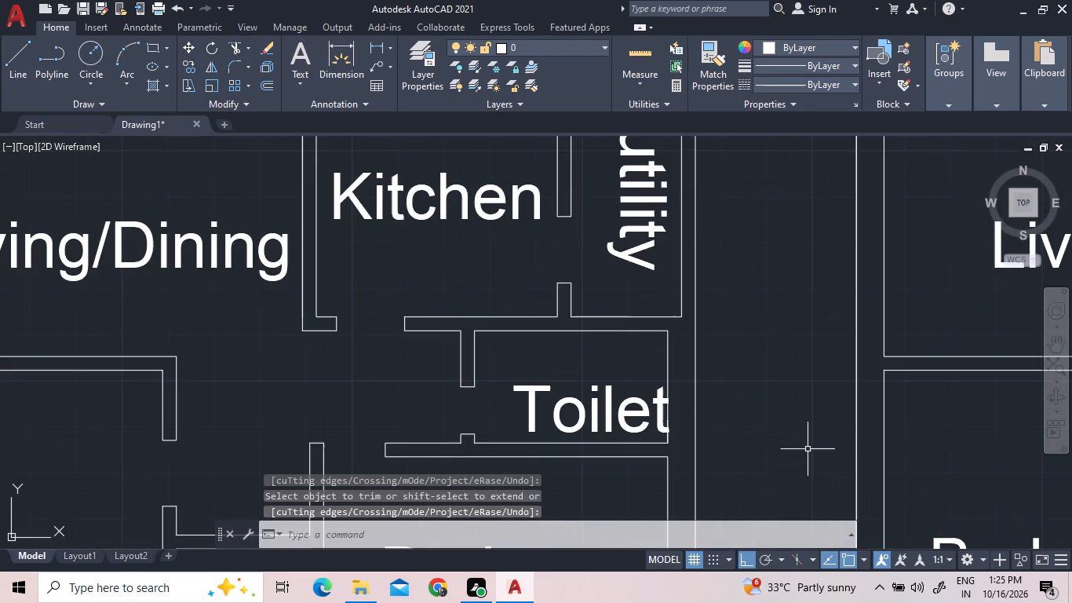
pyautogui.scroll(2, 782, 432)
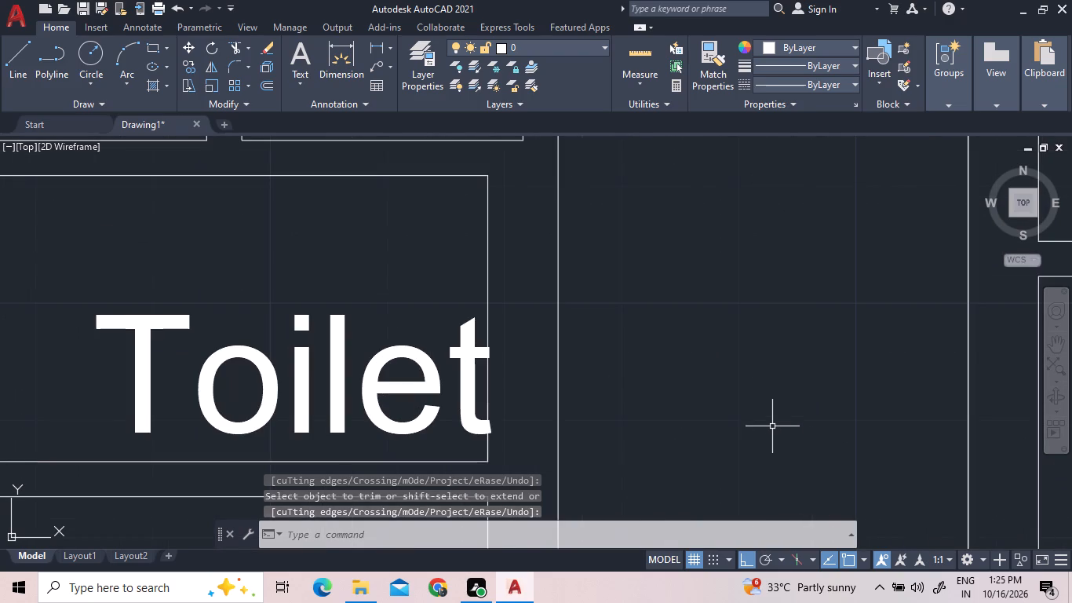
pyautogui.click(23, 64)
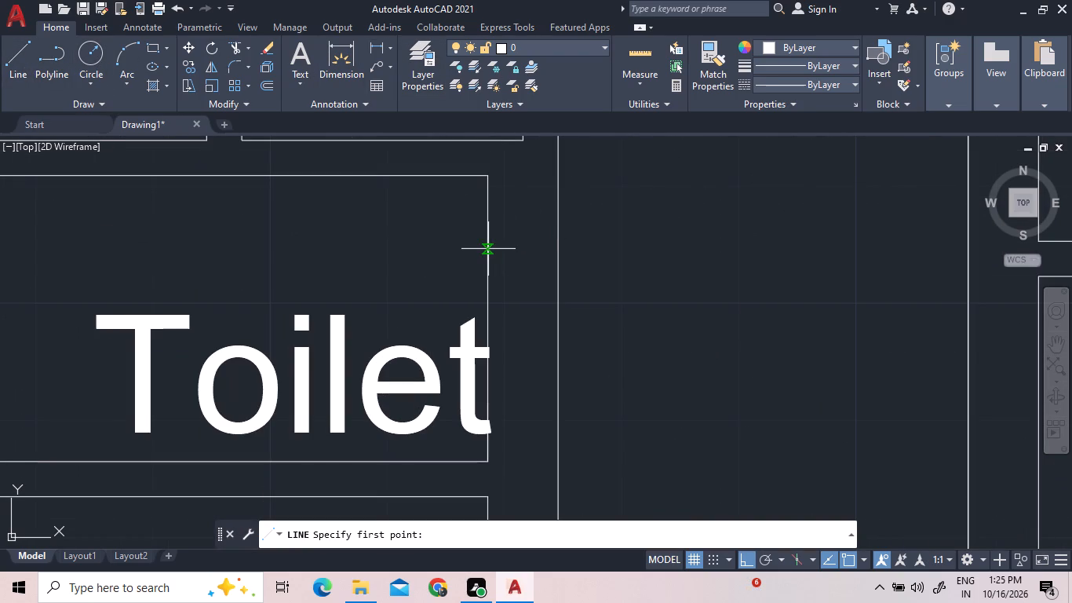
pyautogui.scroll(2, 488, 250)
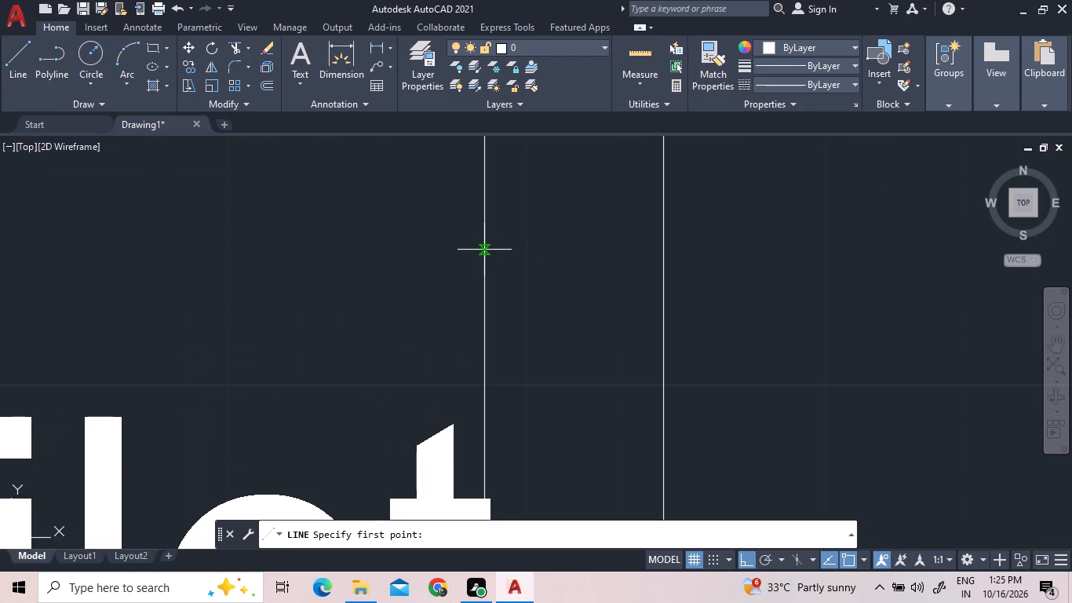
pyautogui.doubleClick(484, 250)
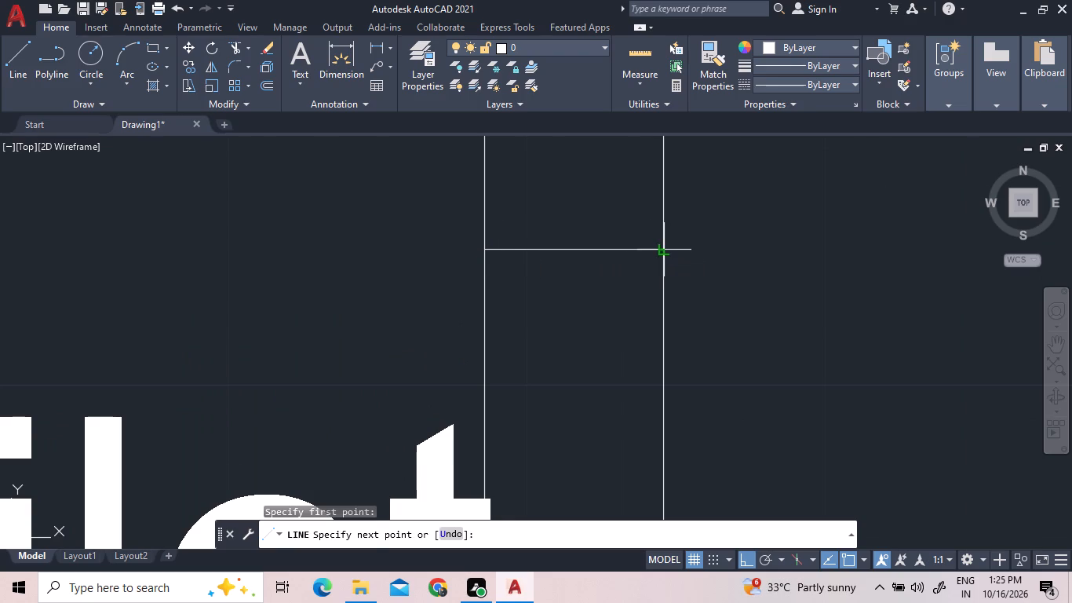
pyautogui.click(666, 248)
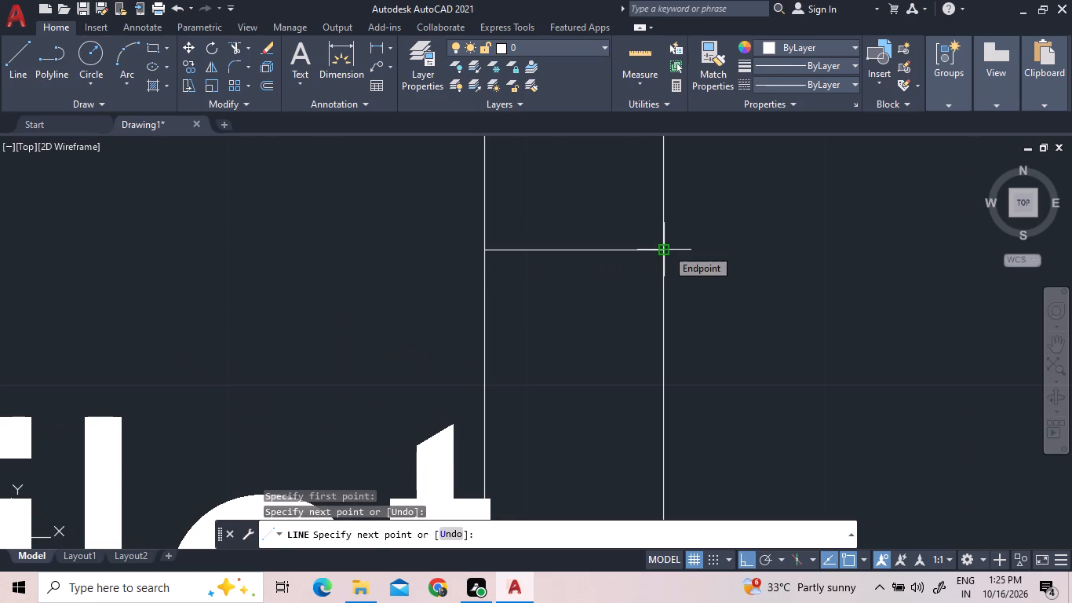
pyautogui.click(15, 68)
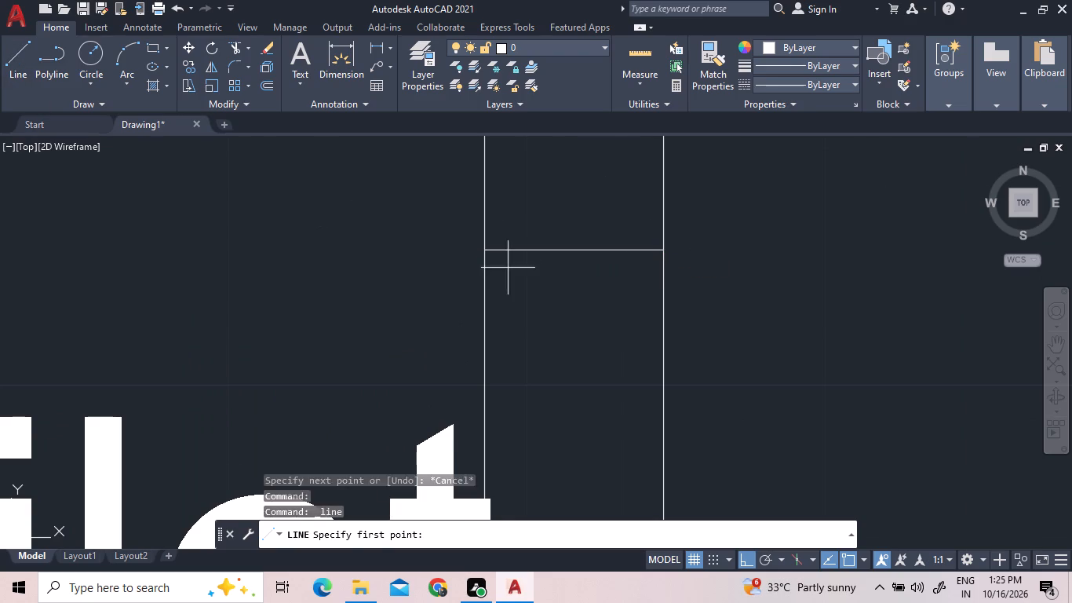
pyautogui.scroll(-2, 508, 268)
pyautogui.scroll(4, 503, 397)
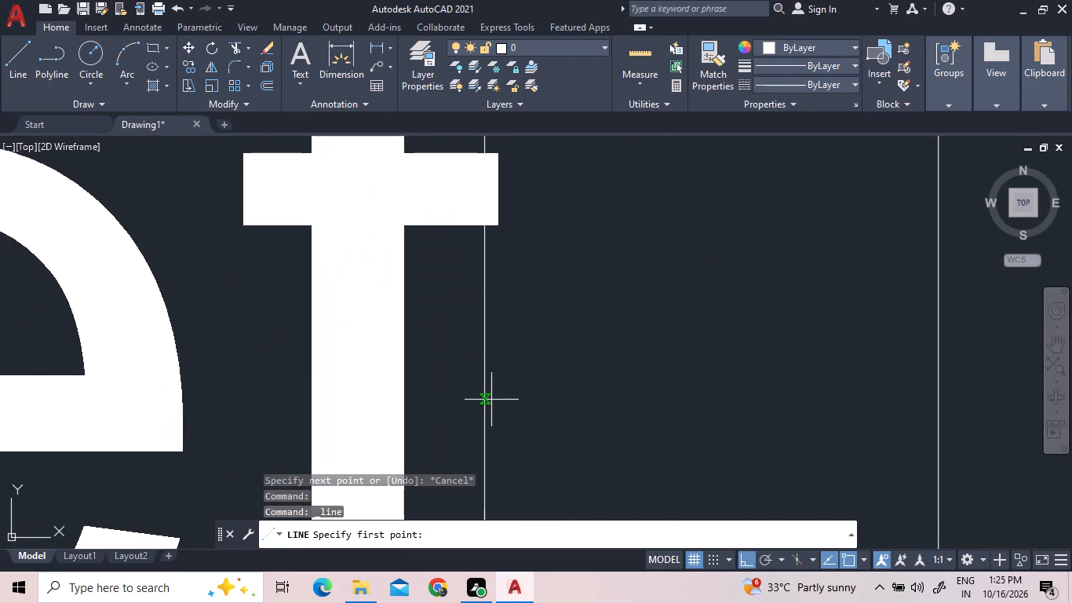
pyautogui.click(483, 400)
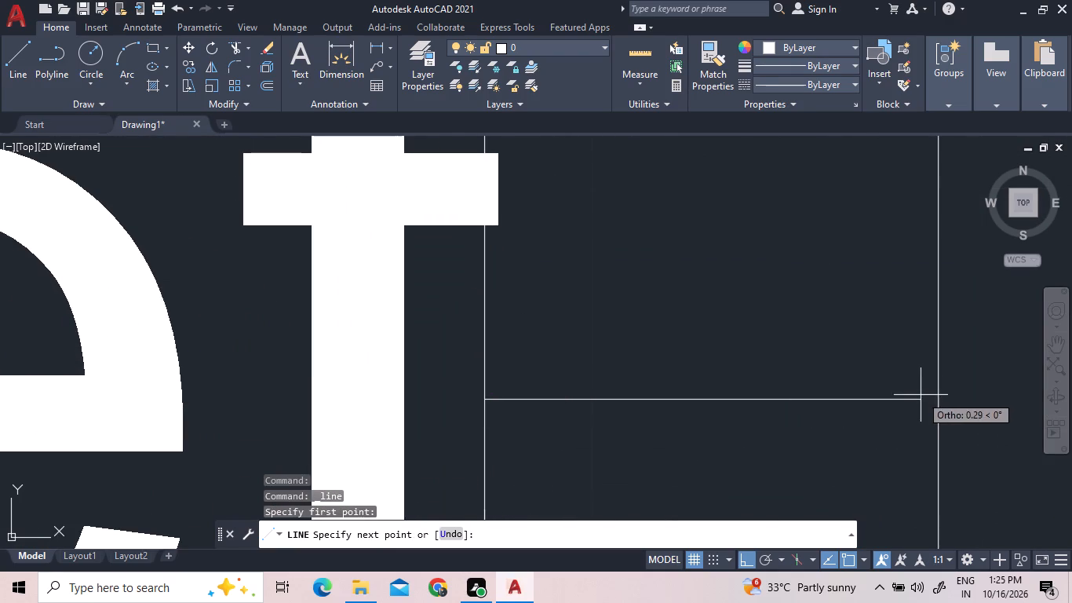
pyautogui.click(938, 395)
pyautogui.scroll(-3, 924, 407)
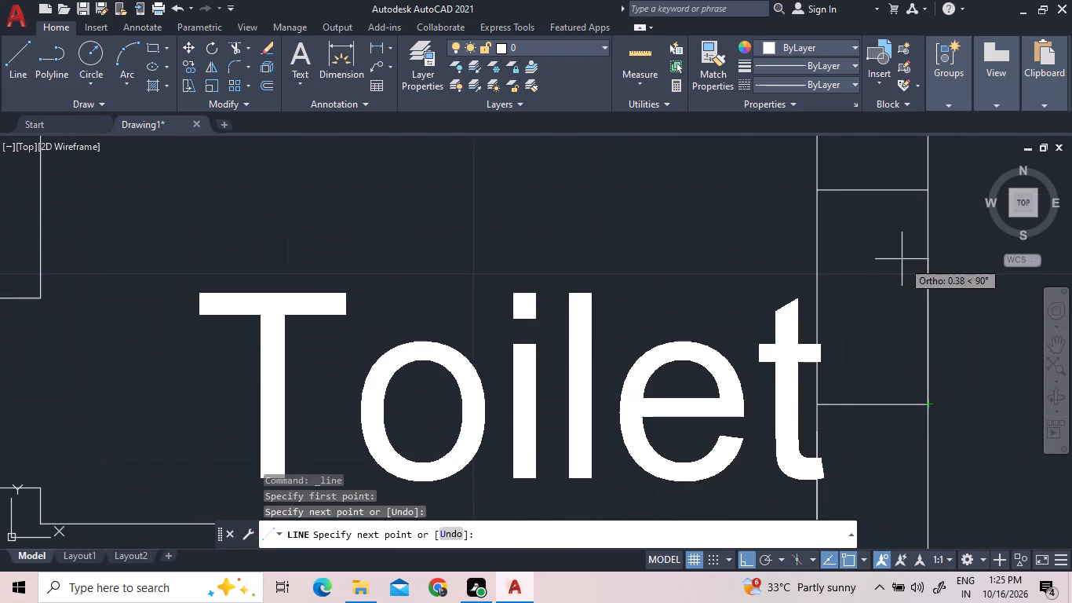
# Draw three parallel pane lines between the Toilet window's end lines, one along the wall's centre and one on either side.
pyautogui.click(29, 67)
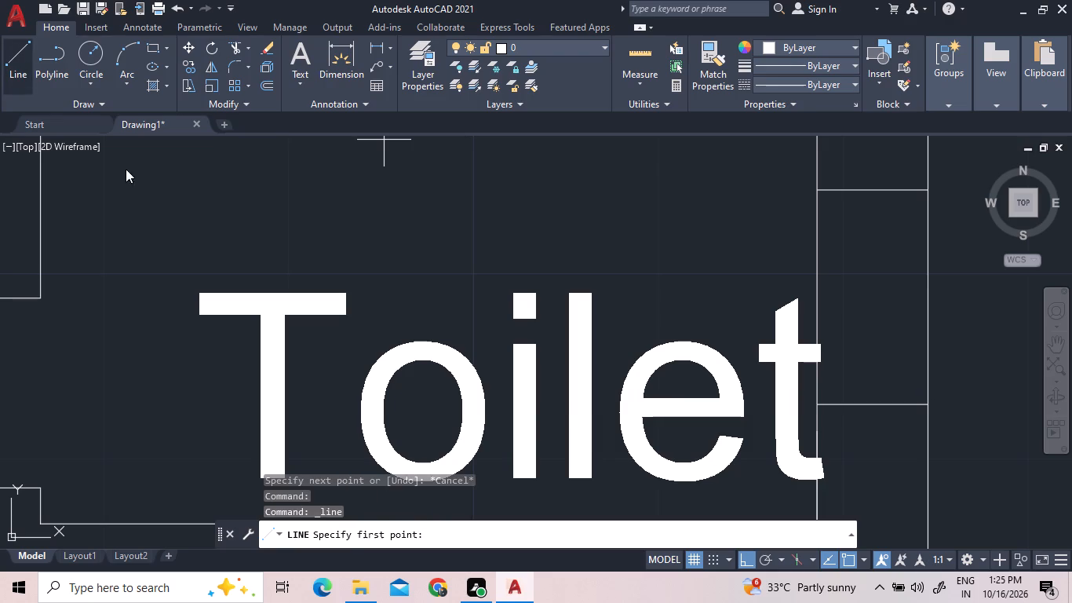
pyautogui.click(872, 190)
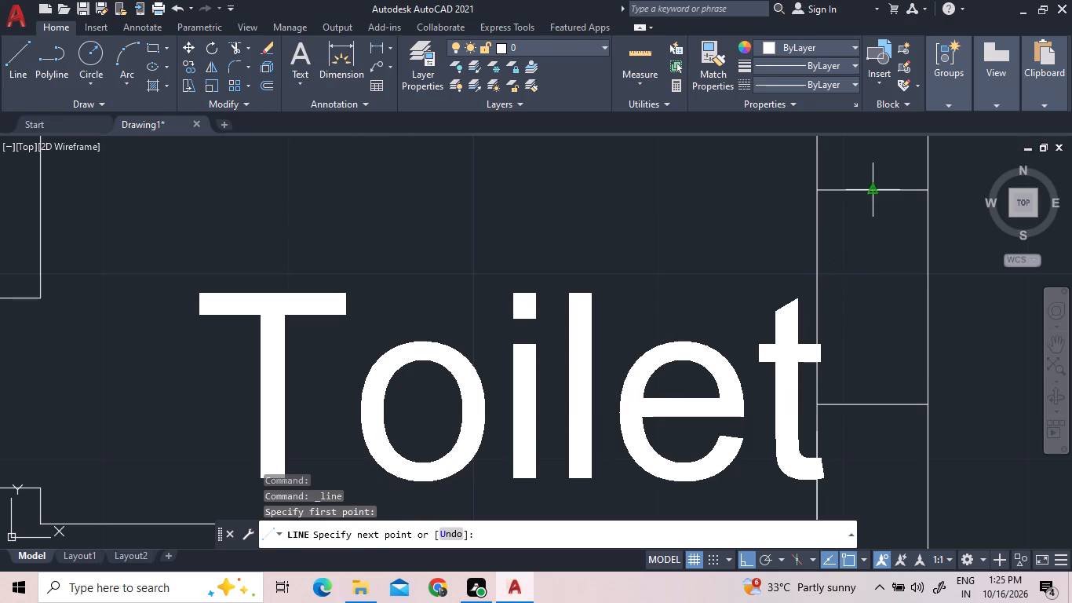
pyautogui.click(873, 404)
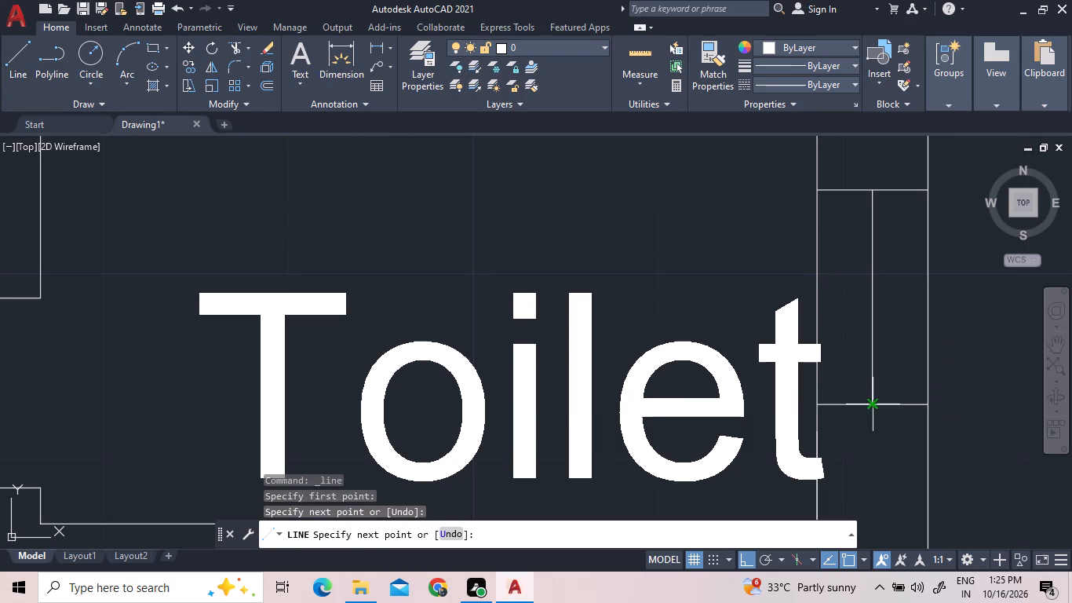
pyautogui.click(24, 56)
pyautogui.click(842, 190)
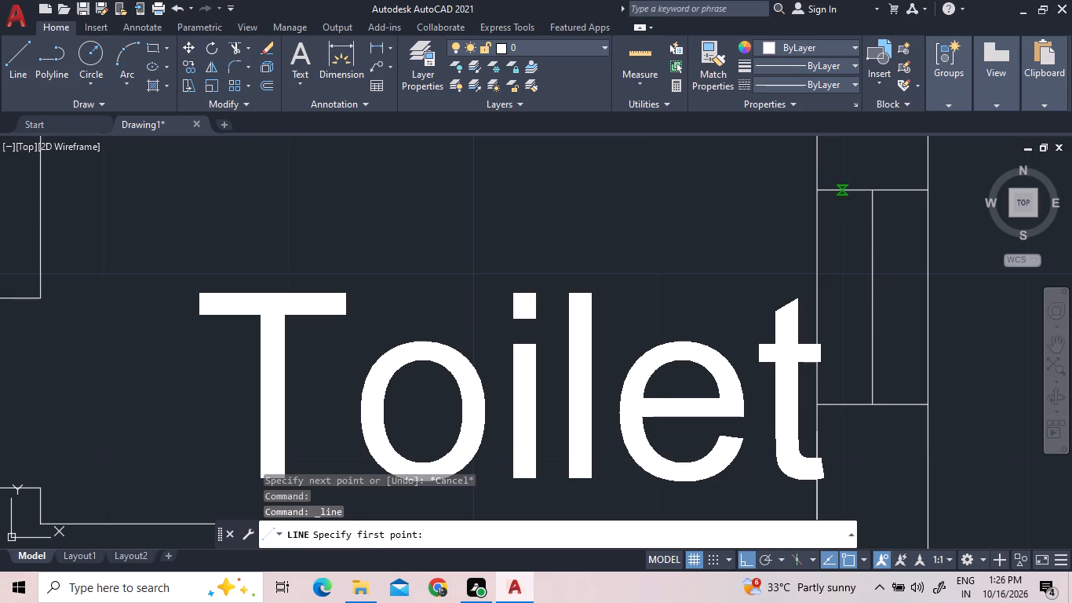
pyautogui.click(844, 404)
pyautogui.click(15, 62)
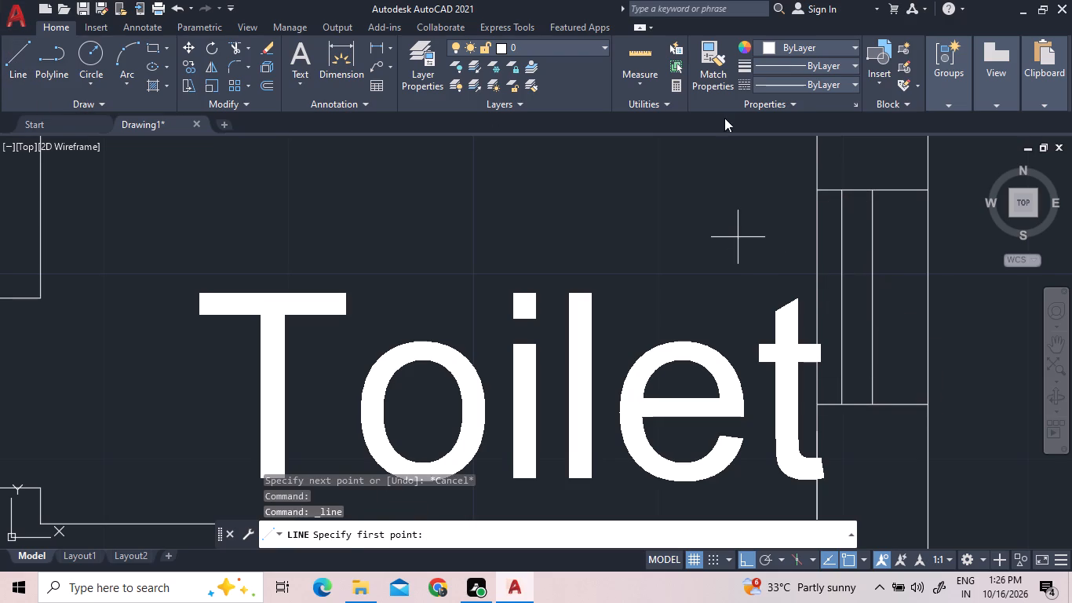
pyautogui.click(899, 191)
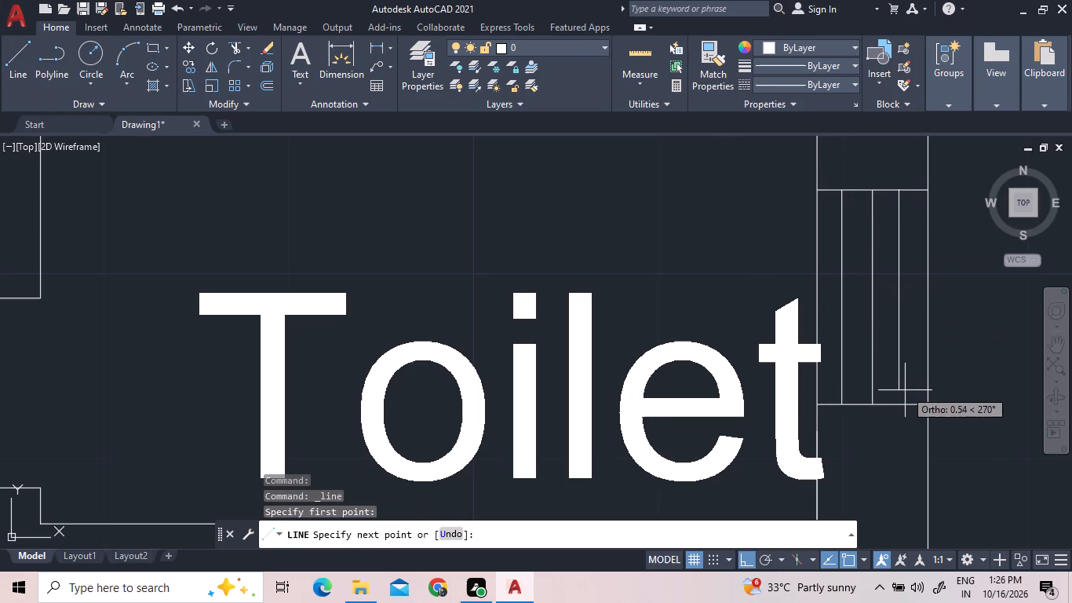
pyautogui.click(901, 406)
pyautogui.rightClick(877, 318)
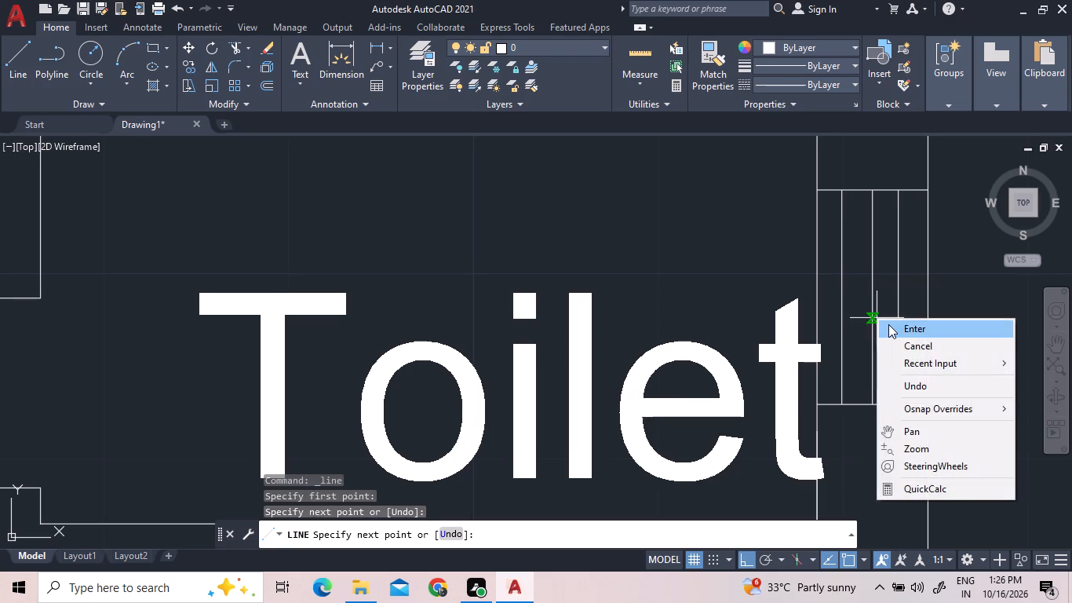
pyautogui.click(888, 324)
# Draw two window end lines about 1.9 units apart across the south wall of the southwest unit's east Bedroom.
pyautogui.scroll(-5, 888, 324)
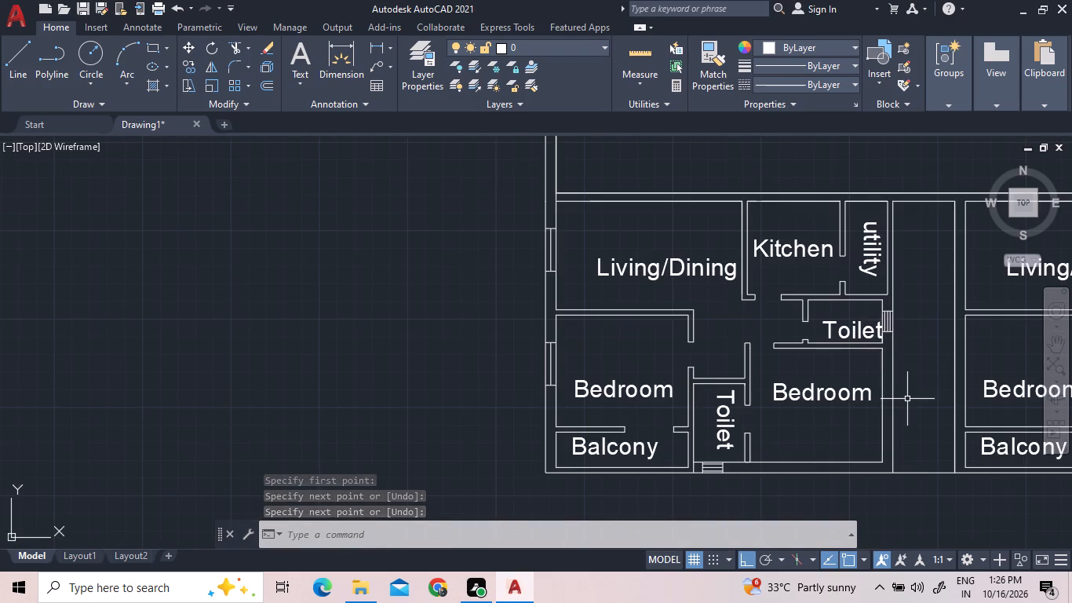
pyautogui.scroll(2, 907, 399)
pyautogui.scroll(-3, 905, 400)
pyautogui.scroll(3, 889, 444)
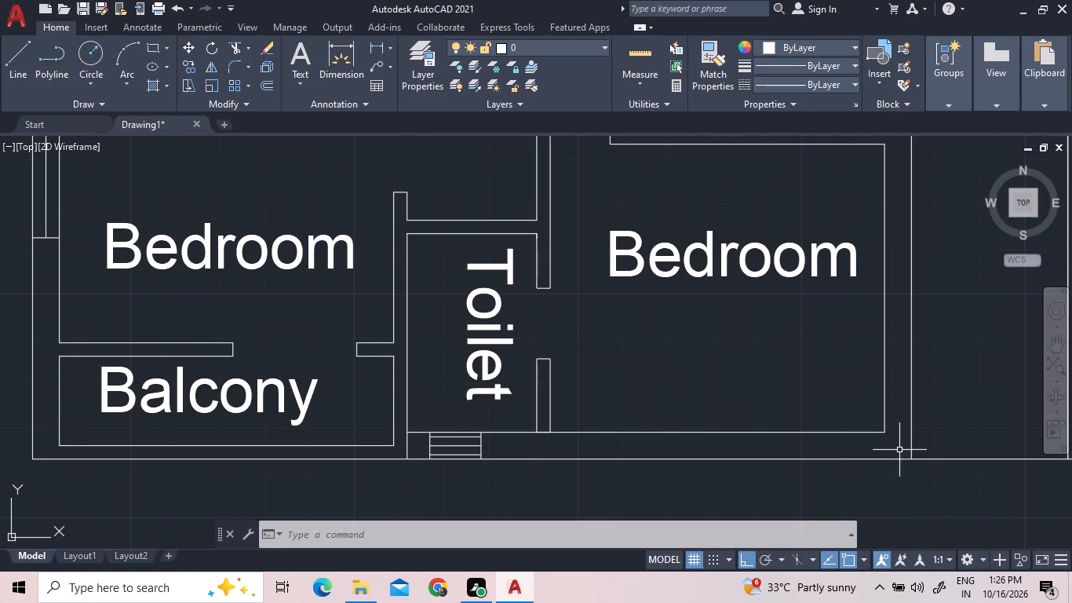
pyautogui.scroll(2, 906, 478)
pyautogui.scroll(-2, 877, 438)
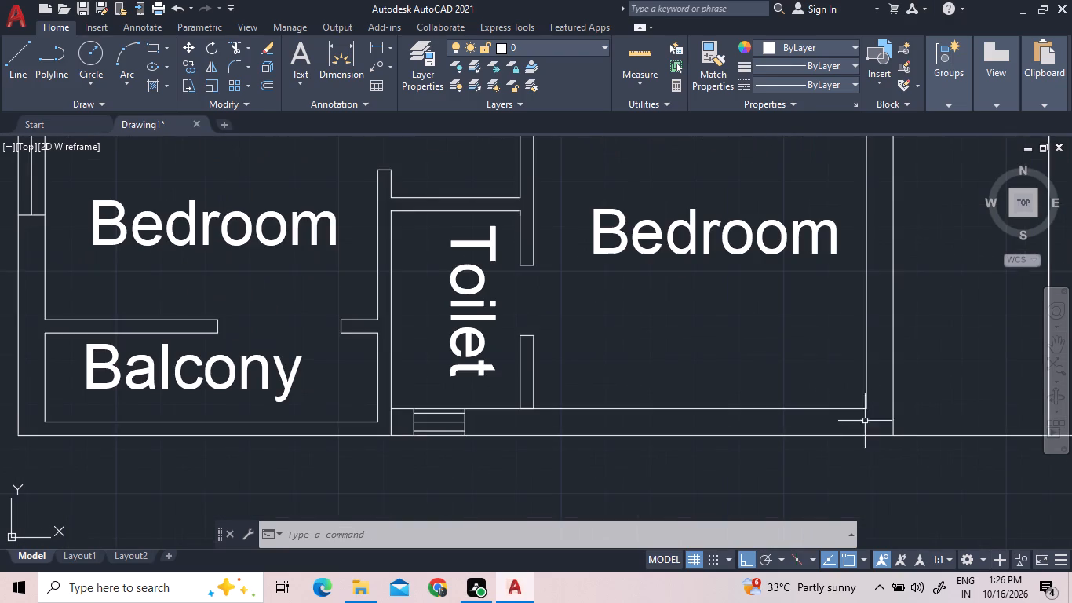
pyautogui.click(19, 65)
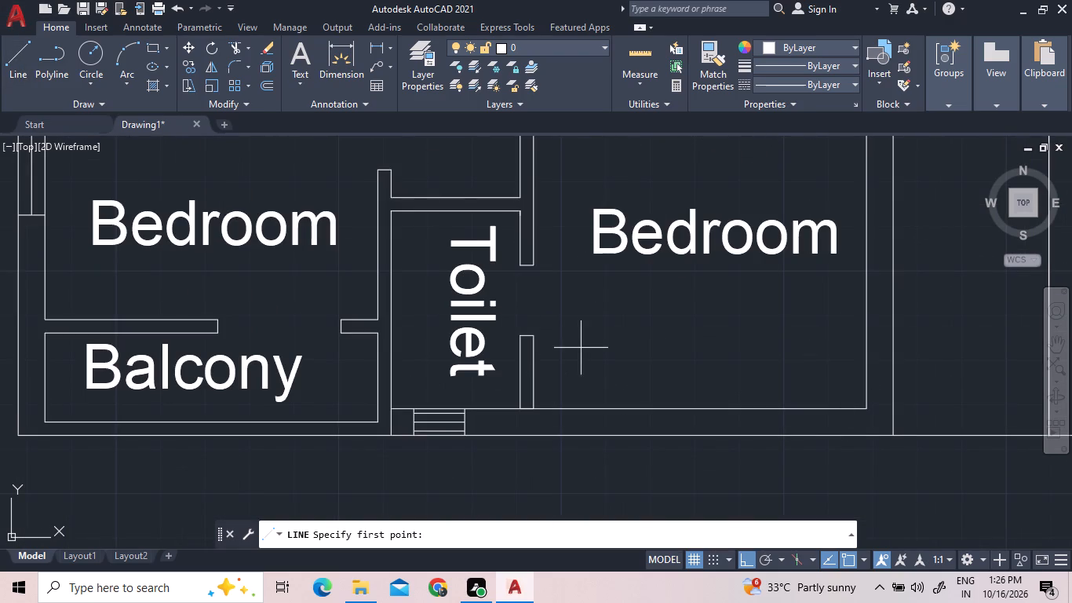
pyautogui.doubleClick(614, 409)
pyautogui.doubleClick(614, 435)
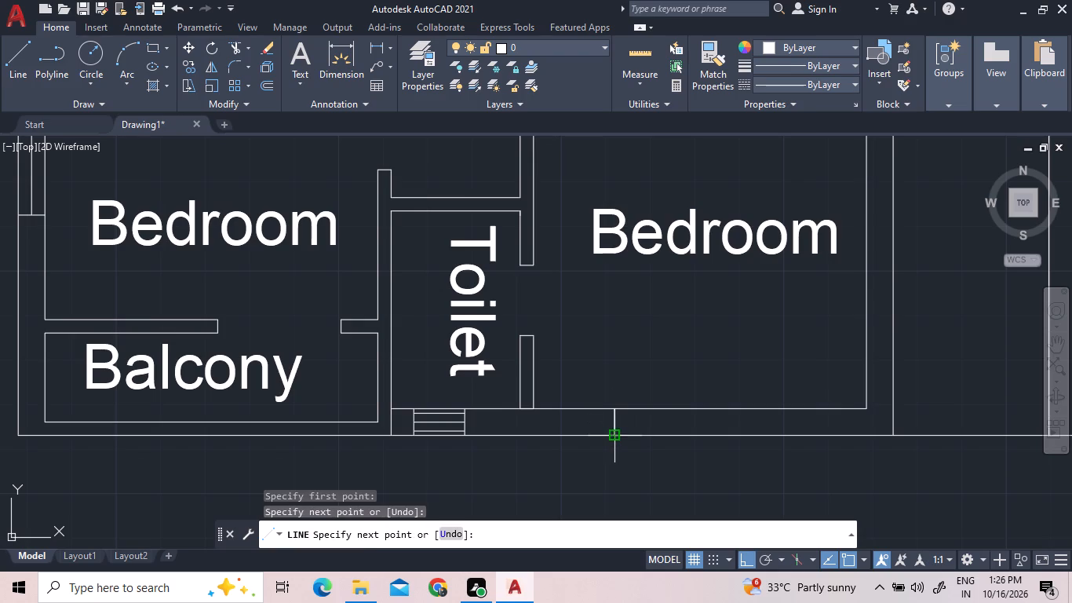
pyautogui.click(21, 72)
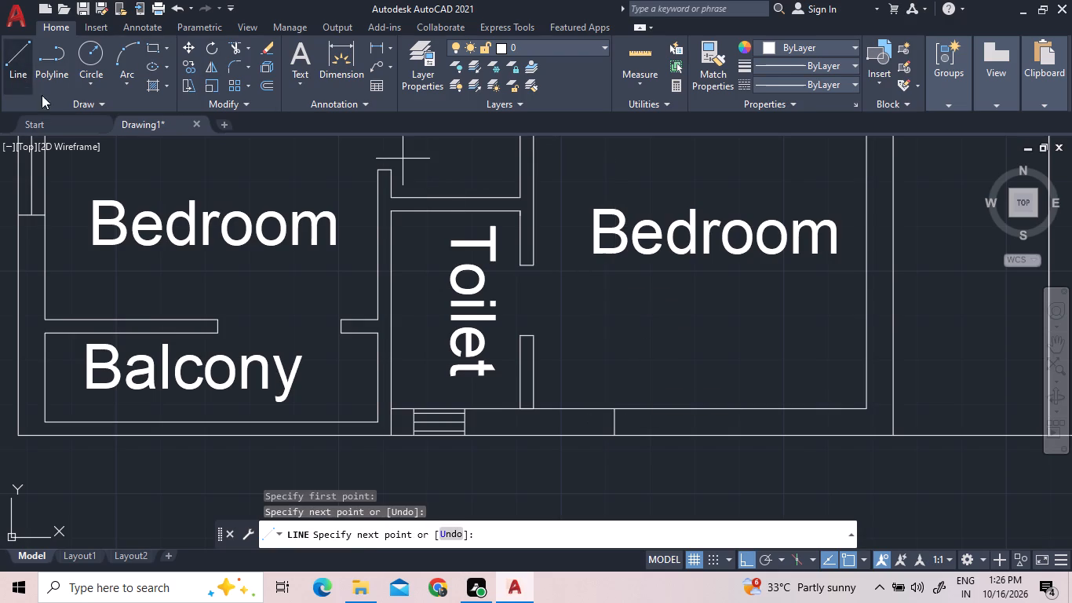
pyautogui.scroll(3, 786, 415)
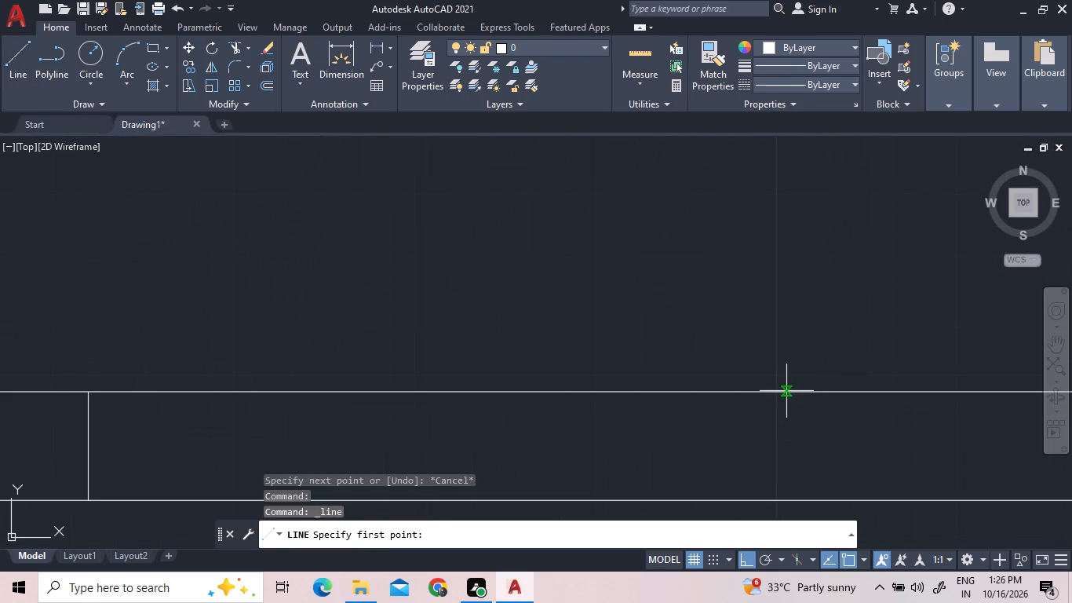
pyautogui.click(787, 392)
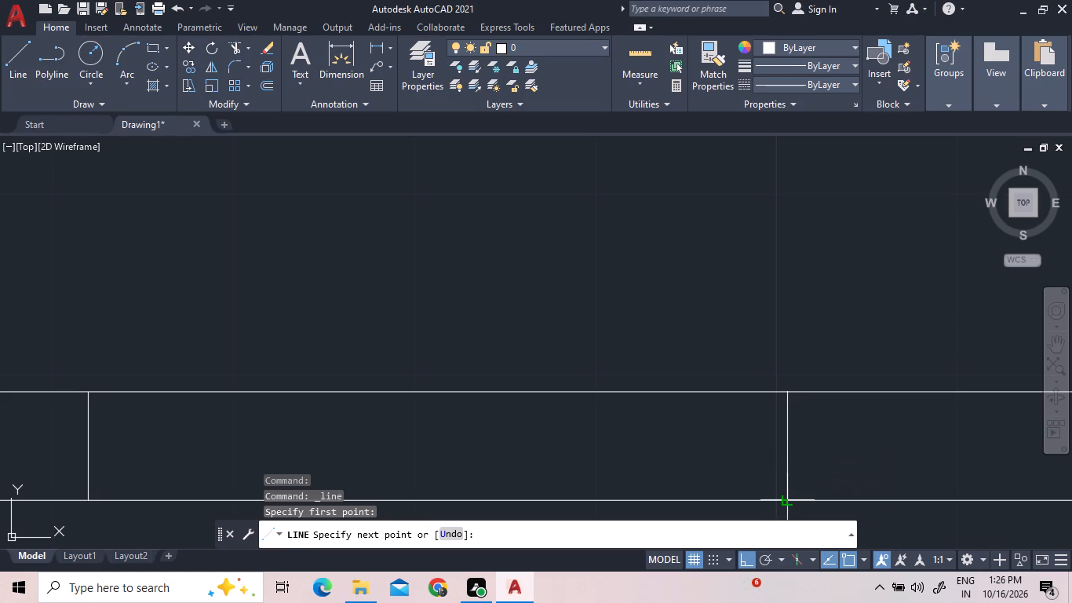
pyautogui.doubleClick(791, 503)
# Draw the centre line of the east Bedroom's south window between the midpoints of its two end lines.
pyautogui.click(22, 54)
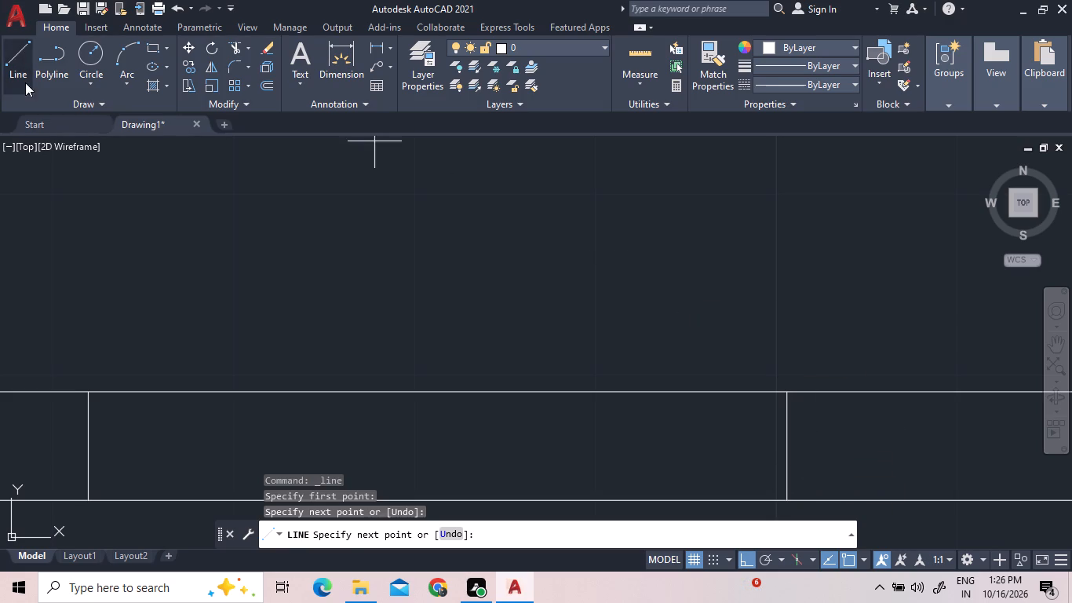
pyautogui.click(88, 444)
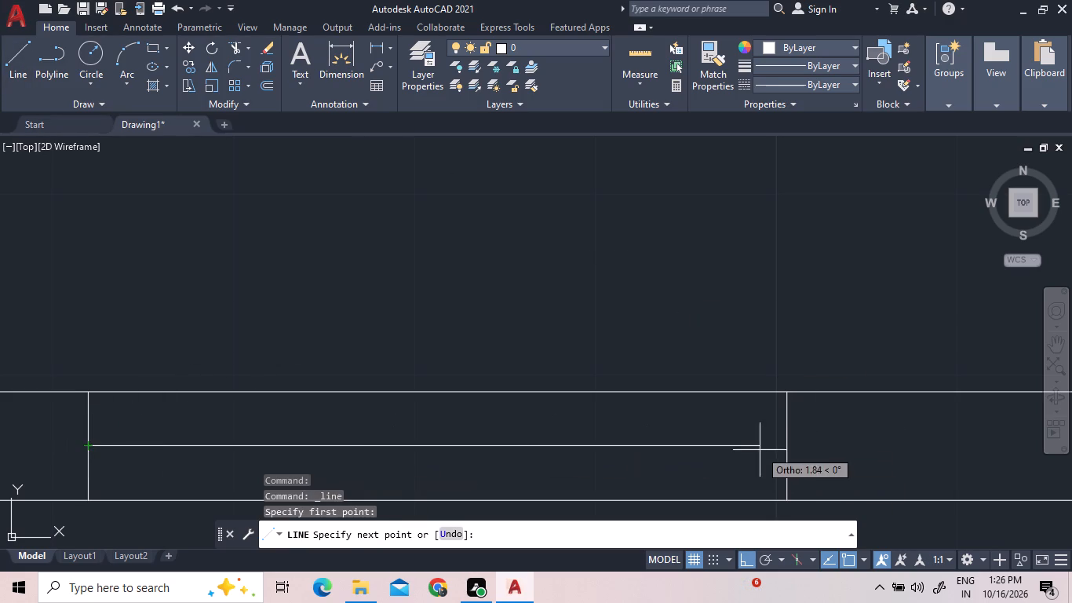
pyautogui.click(786, 449)
pyautogui.rightClick(697, 304)
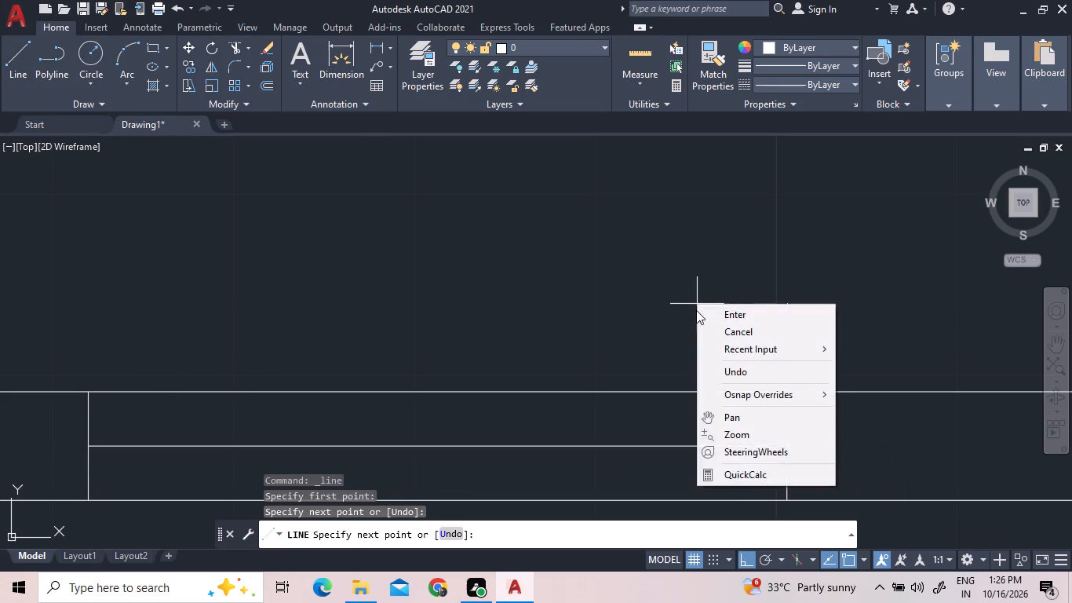
pyautogui.click(696, 310)
pyautogui.rightClick(744, 306)
pyautogui.click(756, 313)
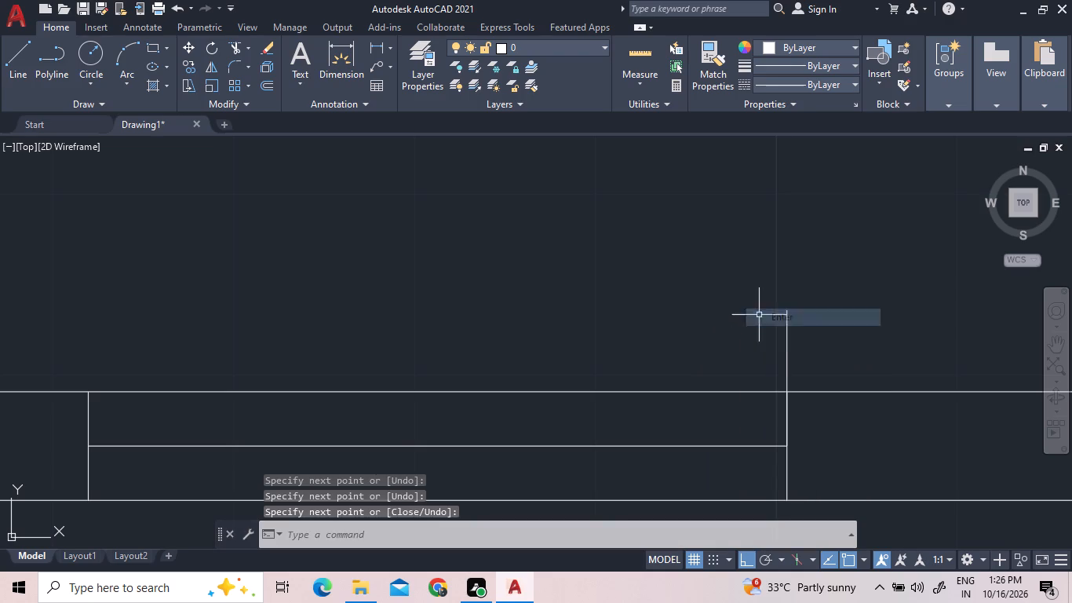
# Trim the stray vertical line that extends into the Bedroom above the south window's east end line.
pyautogui.click(237, 47)
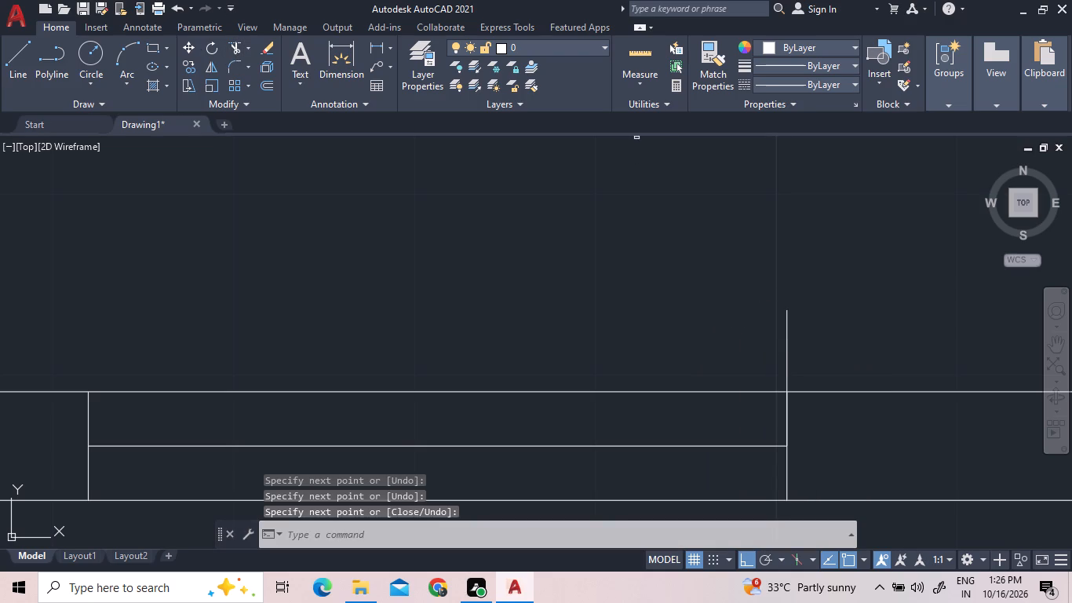
pyautogui.click(786, 351)
pyautogui.scroll(-2, 691, 312)
pyautogui.rightClick(576, 300)
pyautogui.click(597, 304)
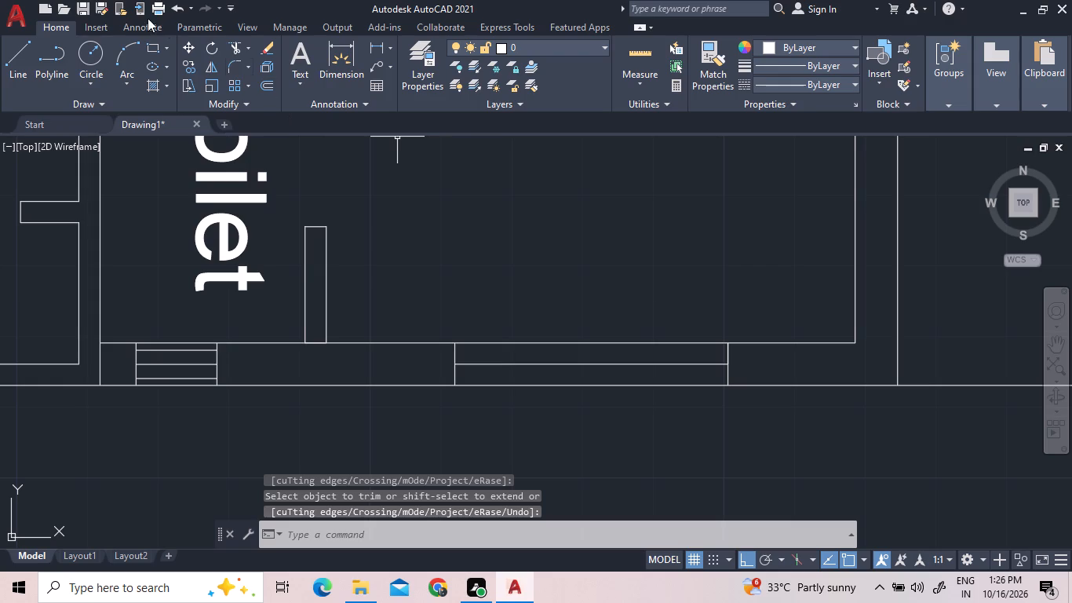
# Trim the south wall's inner line where the partition between the southwest unit's south Toilet and east Bedroom meets it.
pyautogui.click(238, 46)
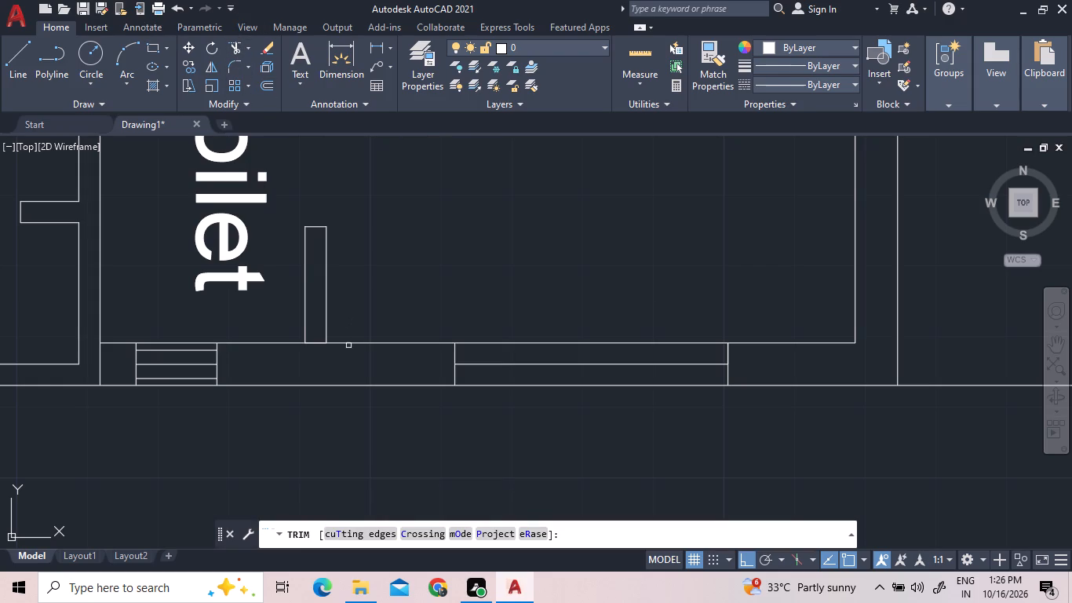
pyautogui.click(319, 342)
pyautogui.click(319, 342)
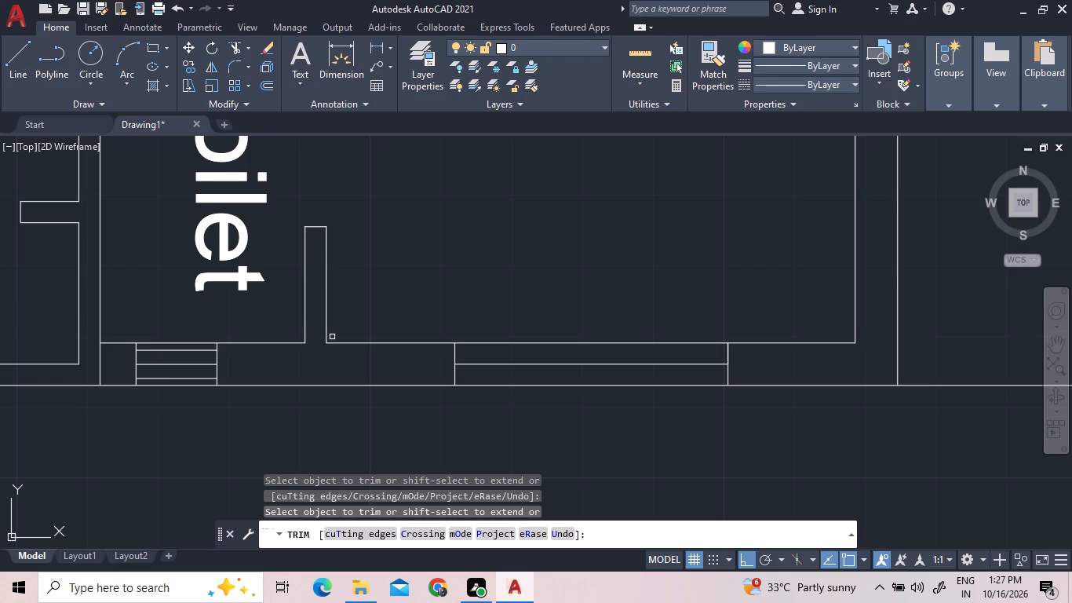
pyautogui.scroll(-2, 332, 337)
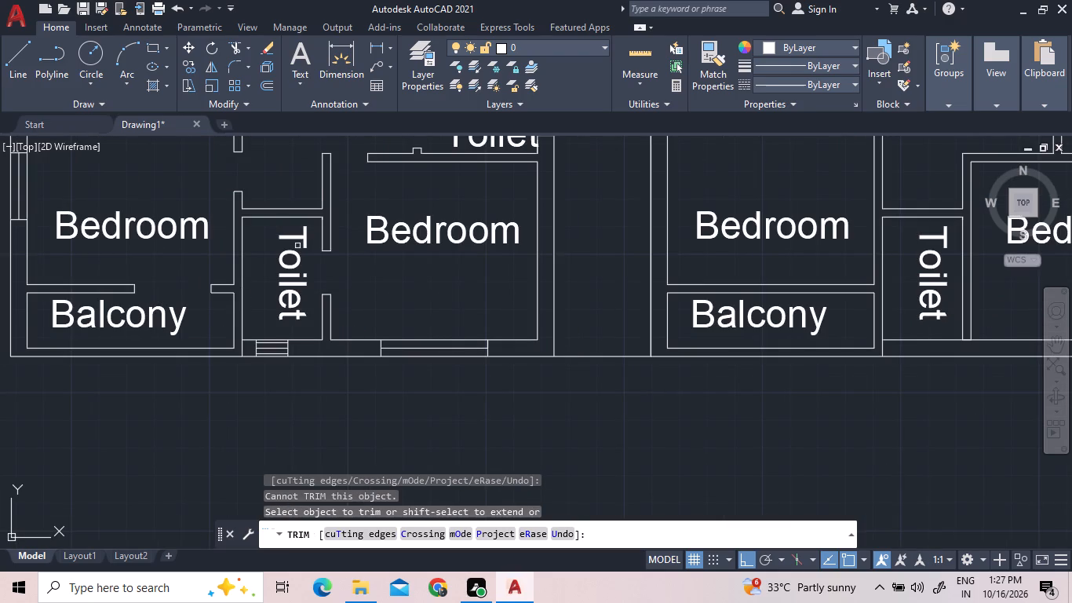
# Draw two window end lines across the north wall of the southwest unit's Living/Dining room, along the corridor.
pyautogui.scroll(-2, 397, 308)
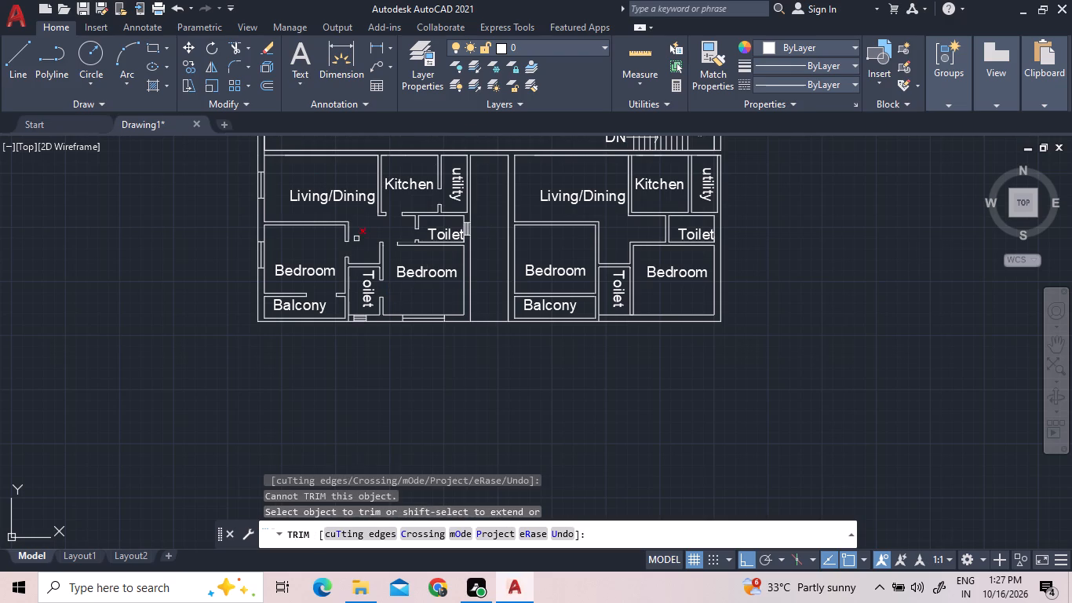
pyautogui.moveTo(315, 144); pyautogui.dragTo(315, 144, button='middle')
pyautogui.moveTo(315, 144); pyautogui.dragTo(306, 203, button='middle')
pyautogui.scroll(2, 313, 191)
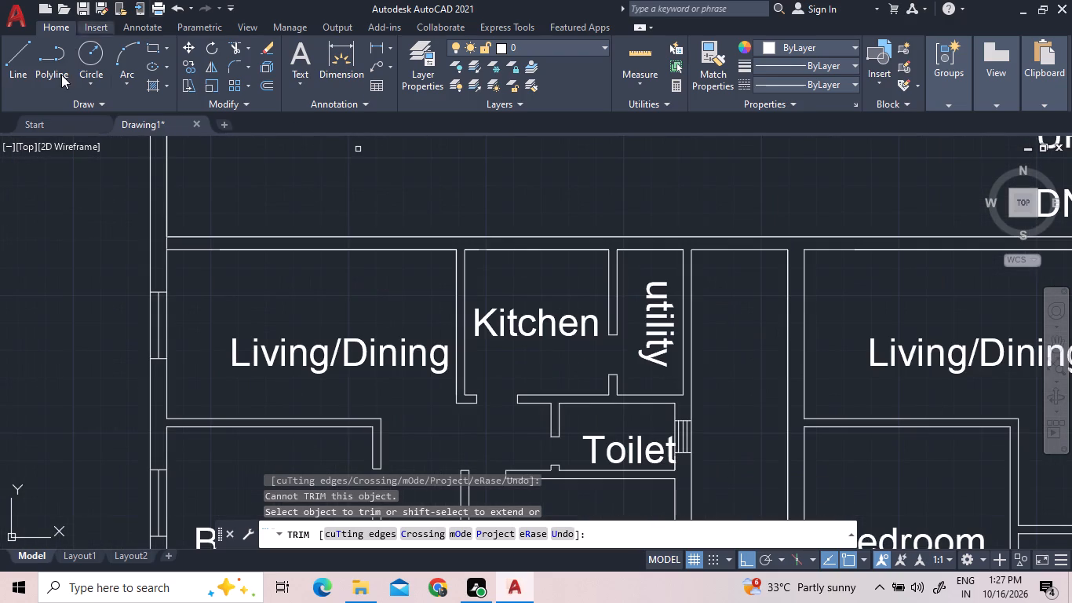
pyautogui.click(16, 72)
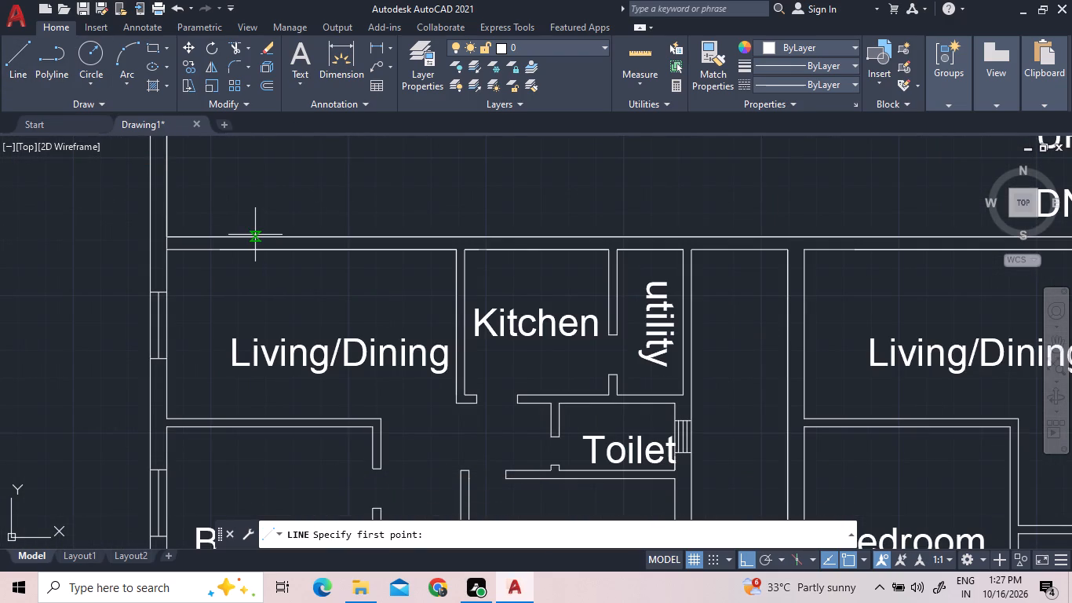
pyautogui.click(255, 238)
pyautogui.click(255, 250)
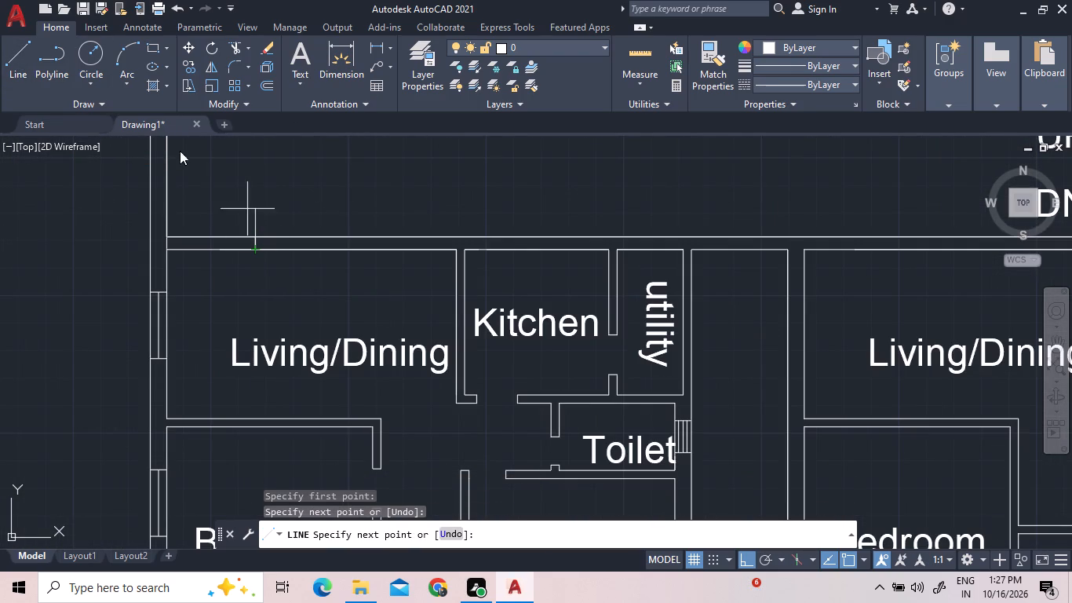
pyautogui.doubleClick(27, 79)
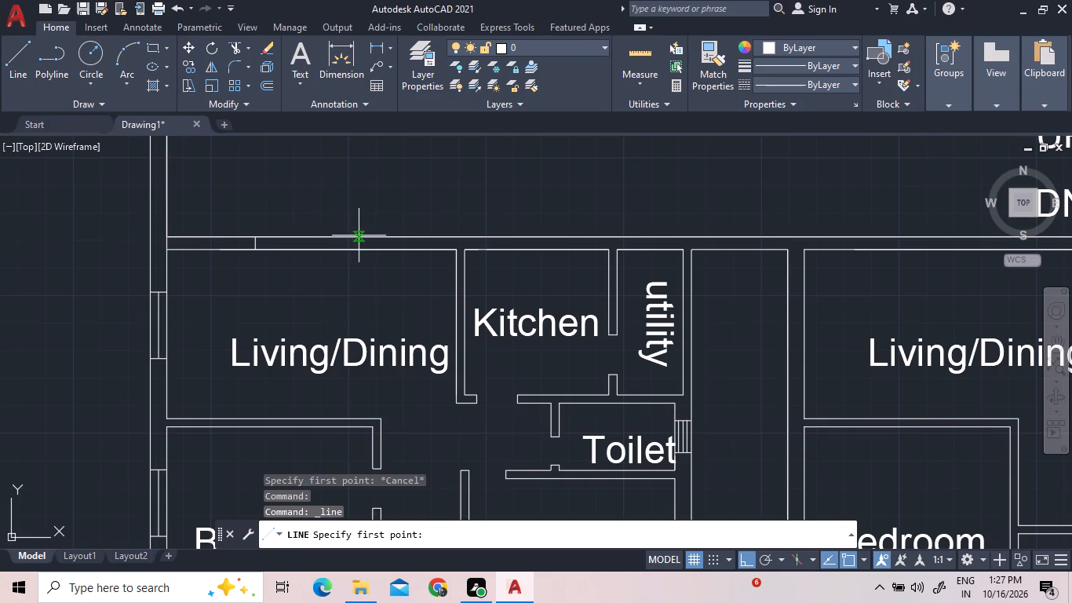
pyautogui.click(350, 236)
pyautogui.click(350, 250)
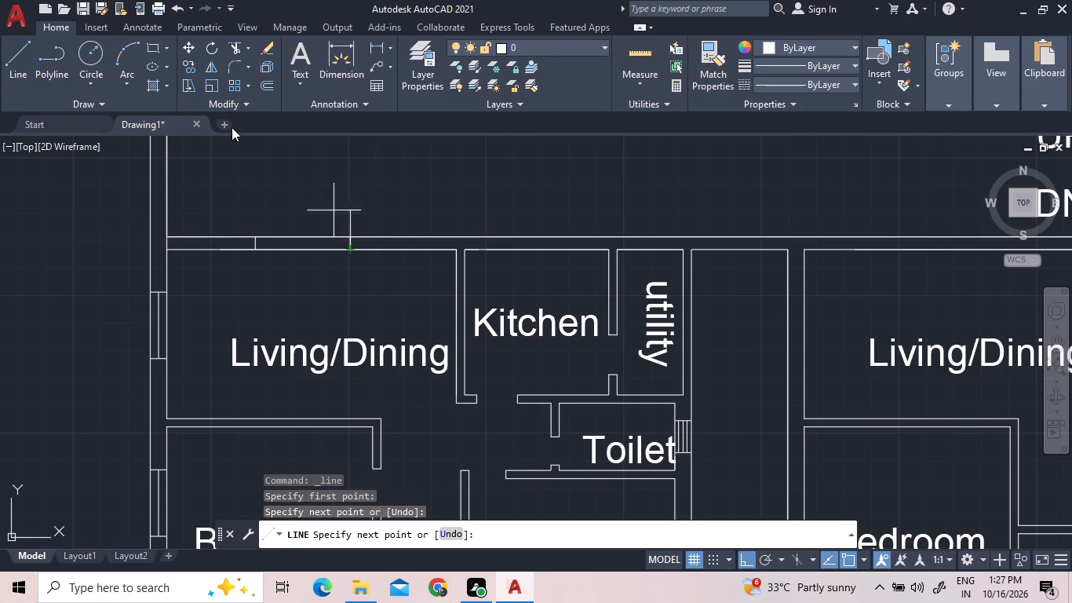
pyautogui.rightClick(354, 274)
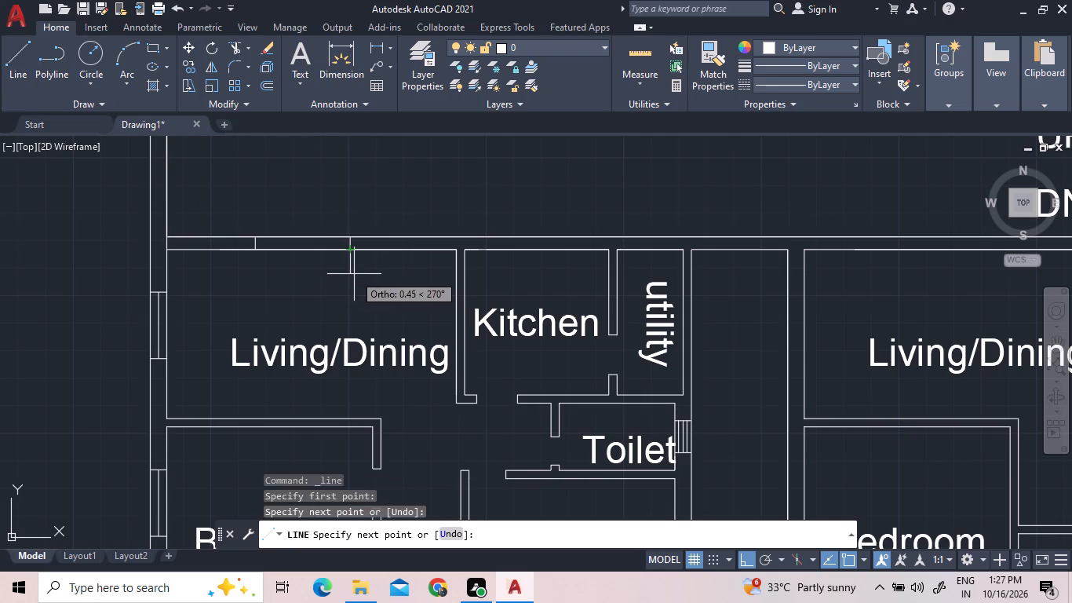
pyautogui.click(362, 279)
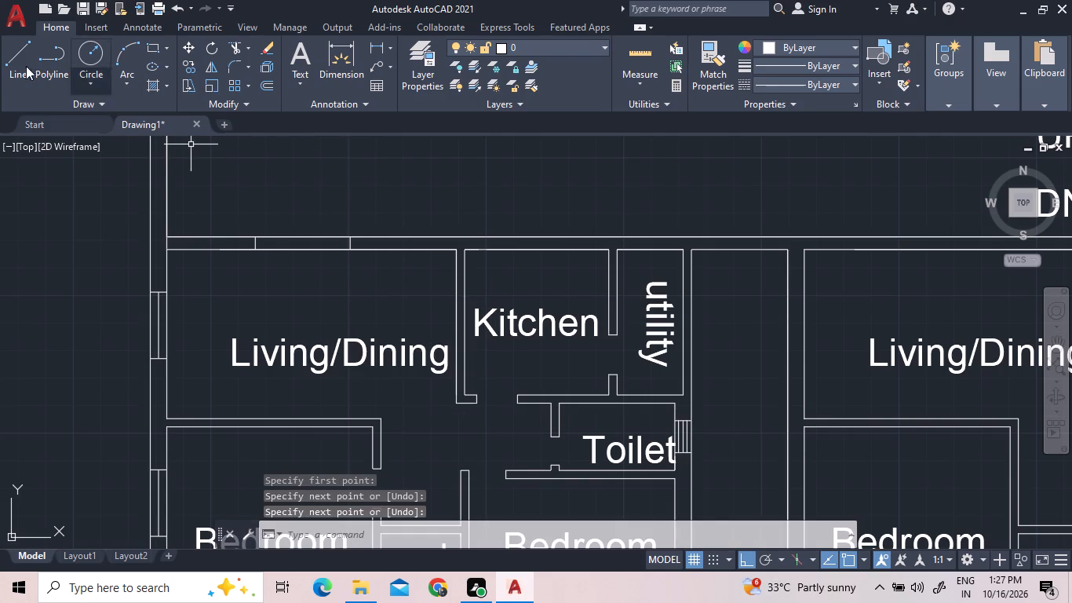
# Draw the centre line of the Living/Dining room's north window between the midpoints of its two end lines.
pyautogui.click(16, 60)
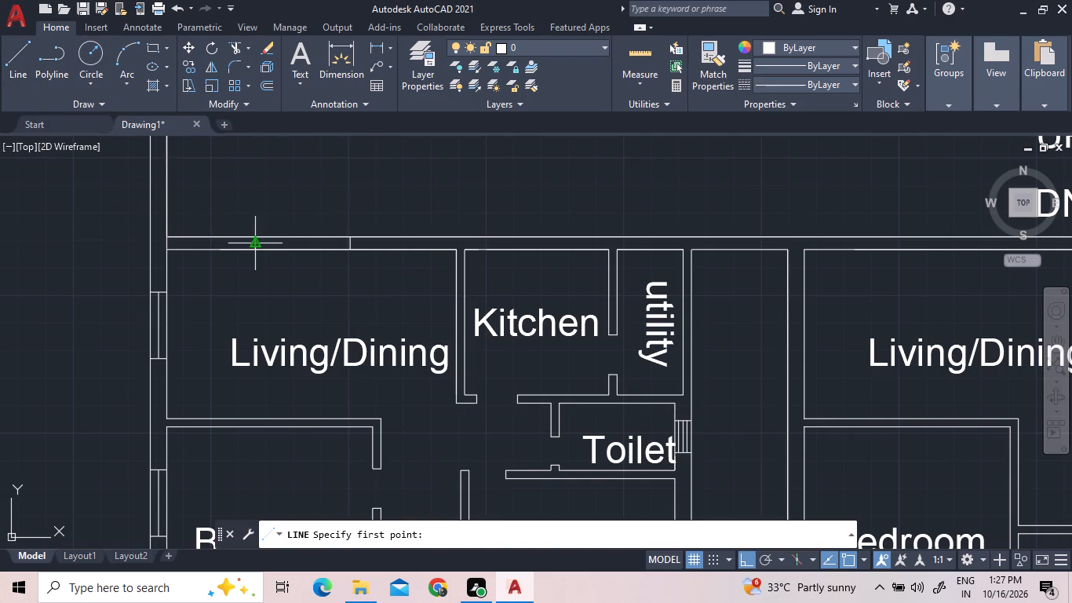
pyautogui.doubleClick(259, 241)
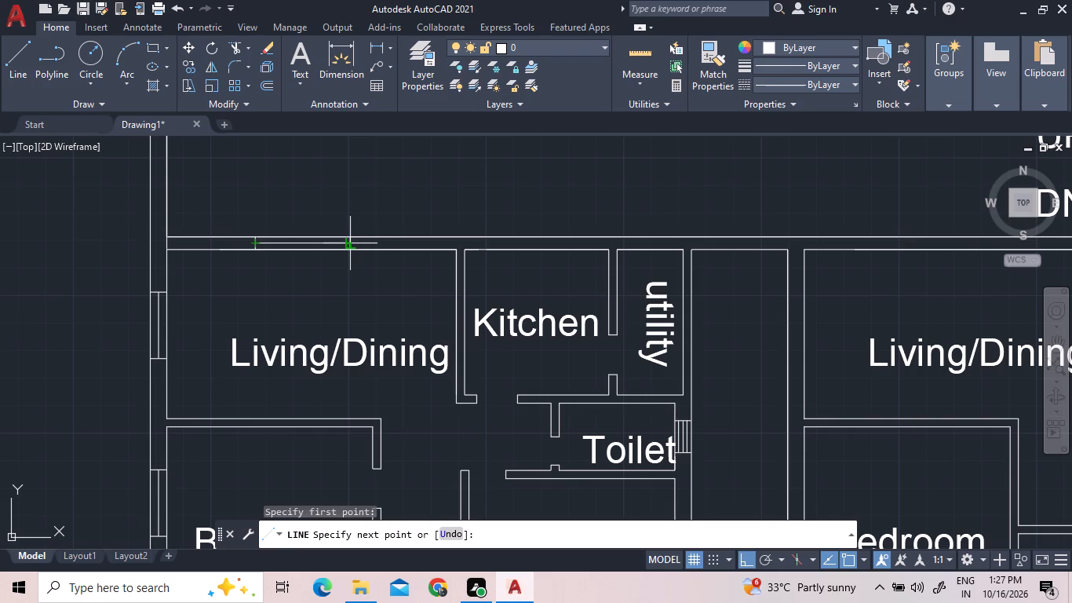
pyautogui.click(352, 245)
pyautogui.press('Escape')
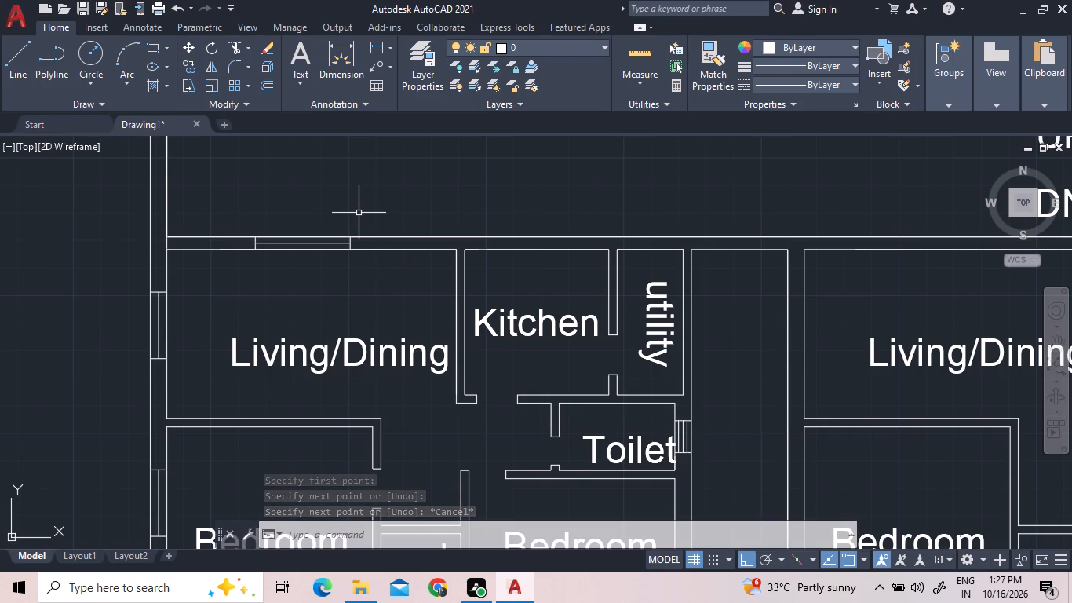
# Move the Living/Dining room's north window, with both end lines and centre line, about 1 unit east along the wall.
pyautogui.scroll(-1, 501, 272)
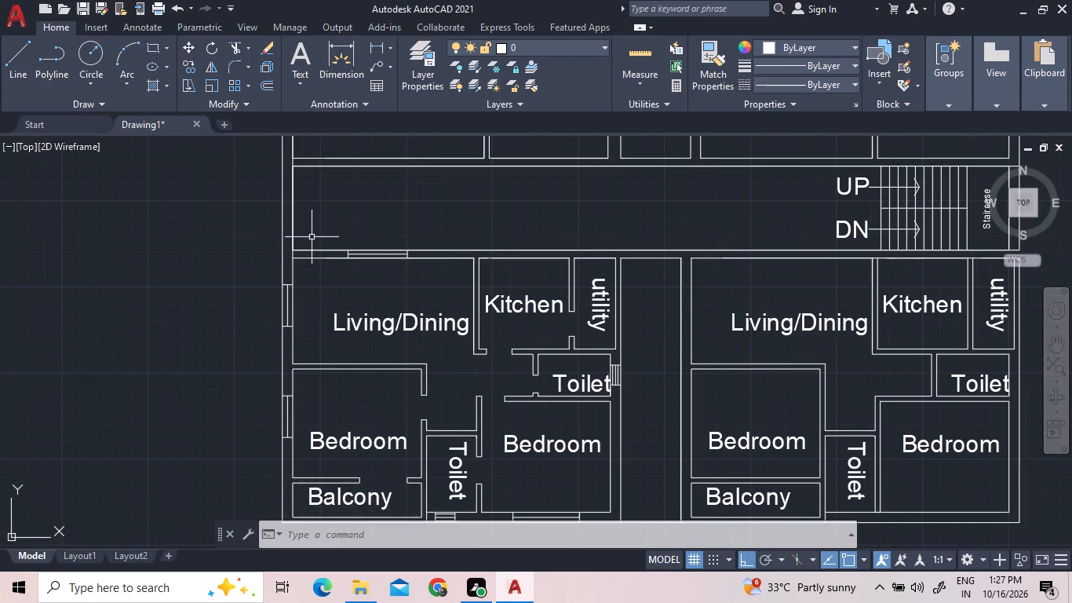
pyautogui.scroll(2, 312, 251)
pyautogui.scroll(2, 549, 262)
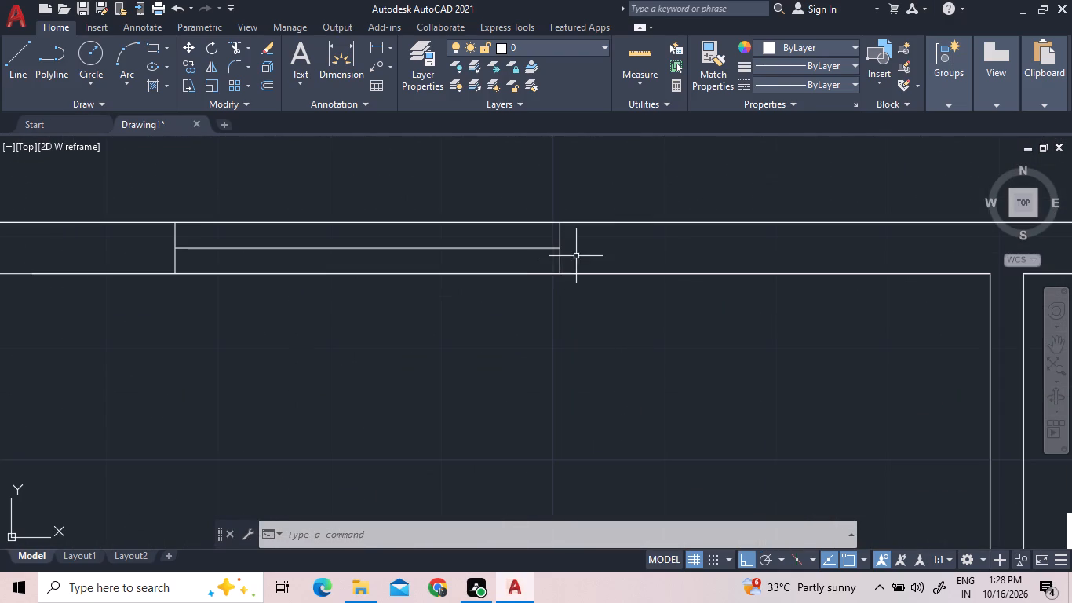
pyautogui.click(576, 256)
pyautogui.click(129, 239)
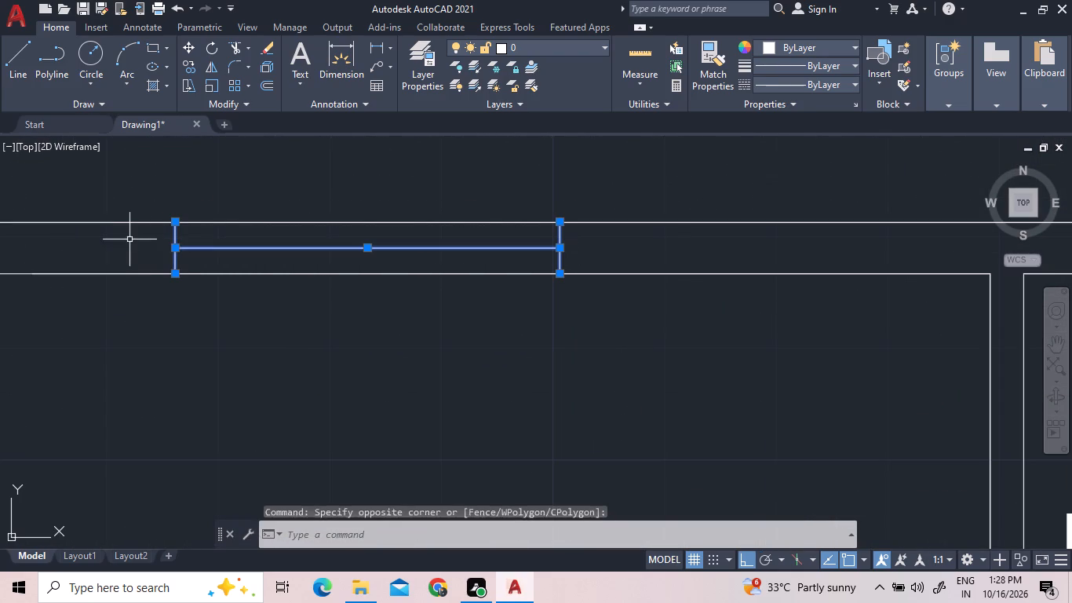
pyautogui.rightClick(193, 239)
pyautogui.click(237, 327)
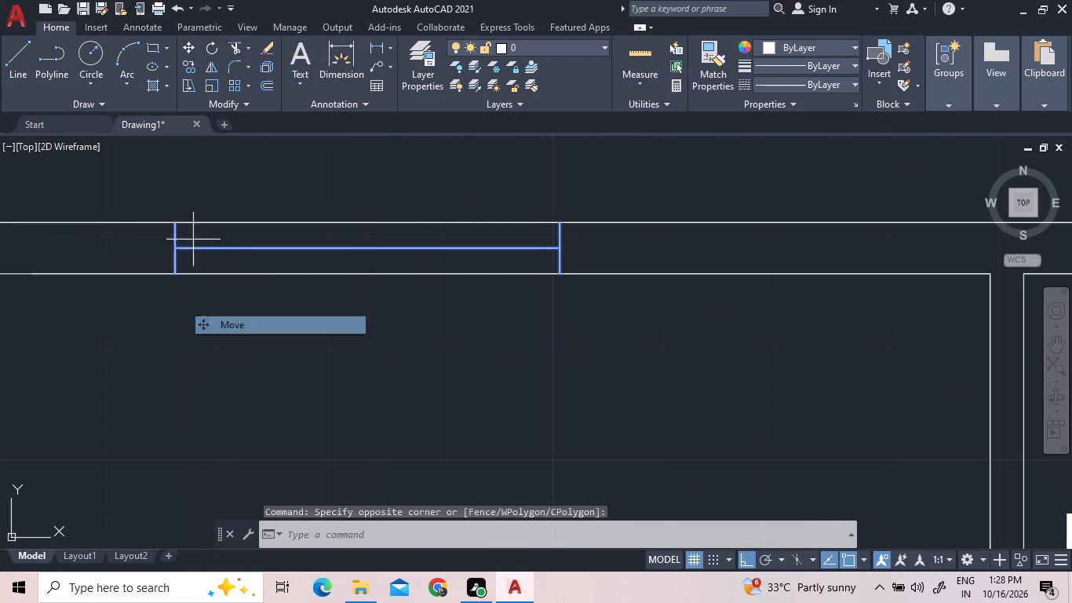
pyautogui.click(556, 250)
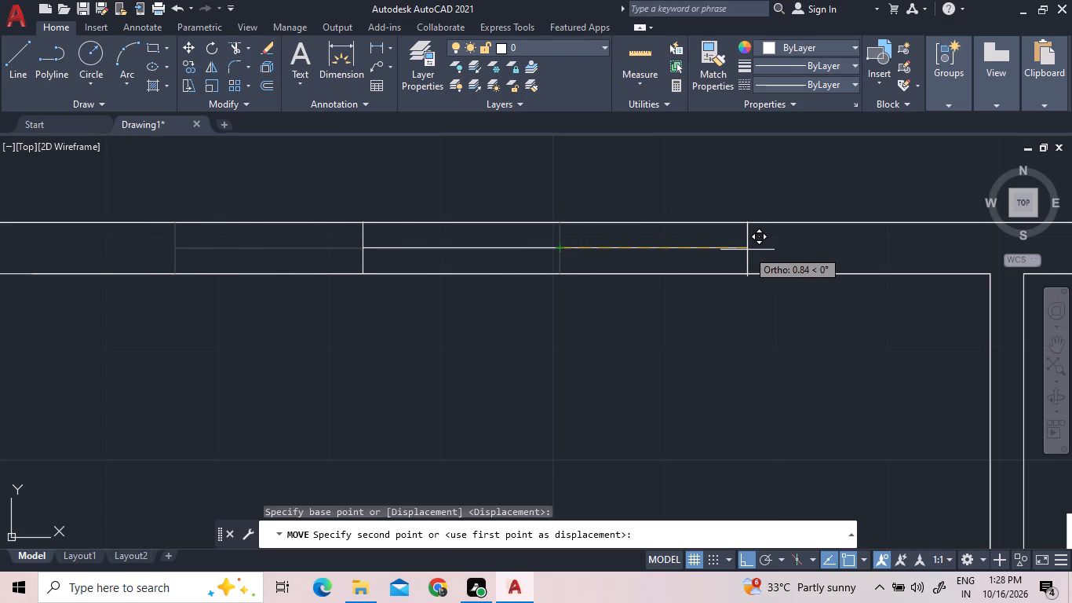
pyautogui.scroll(2, 747, 252)
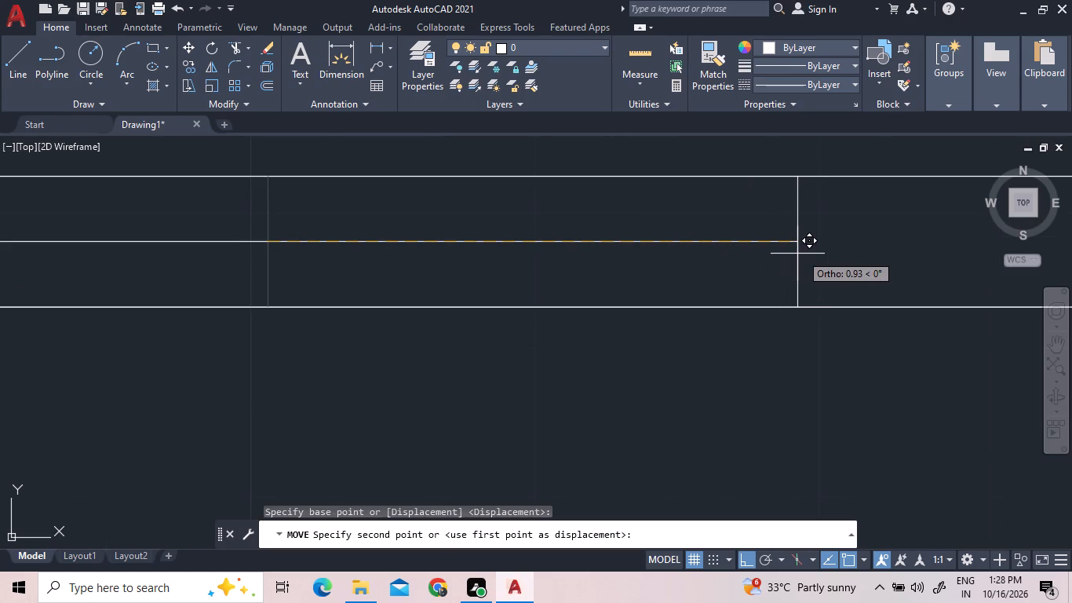
pyautogui.doubleClick(852, 247)
pyautogui.scroll(-4, 779, 247)
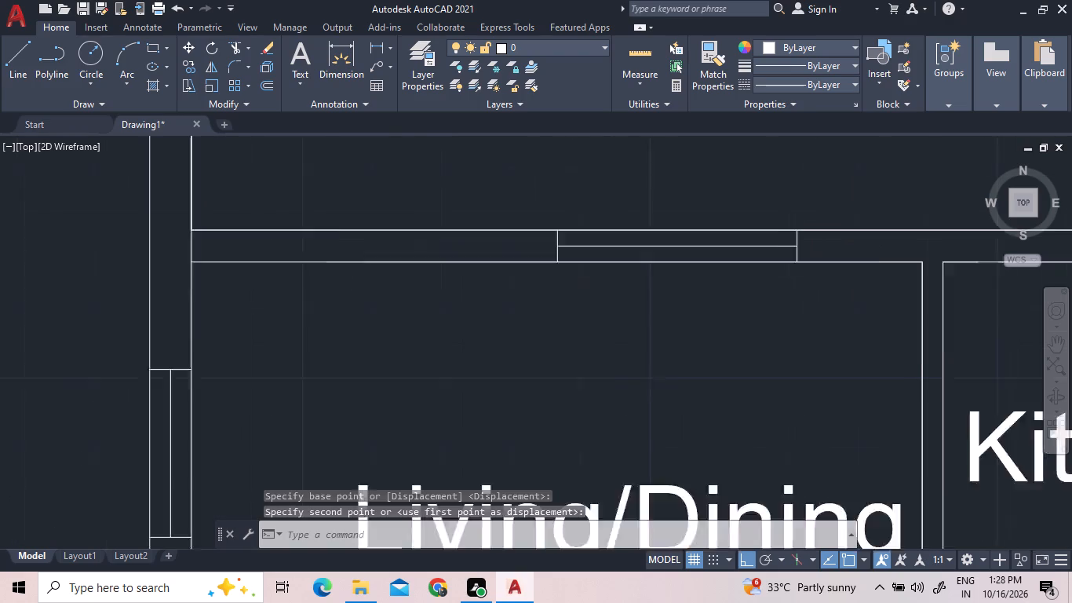
# Draw two door jamb lines across the north wall of the southwest Living/Dining room, between the west outer wall and the window.
pyautogui.doubleClick(5, 65)
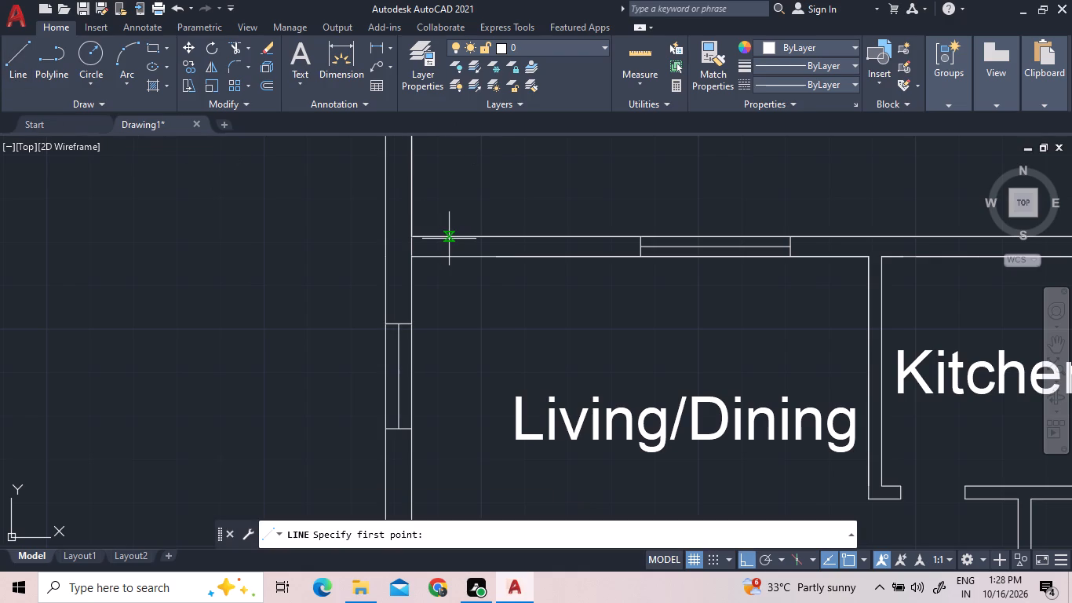
pyautogui.scroll(3, 450, 236)
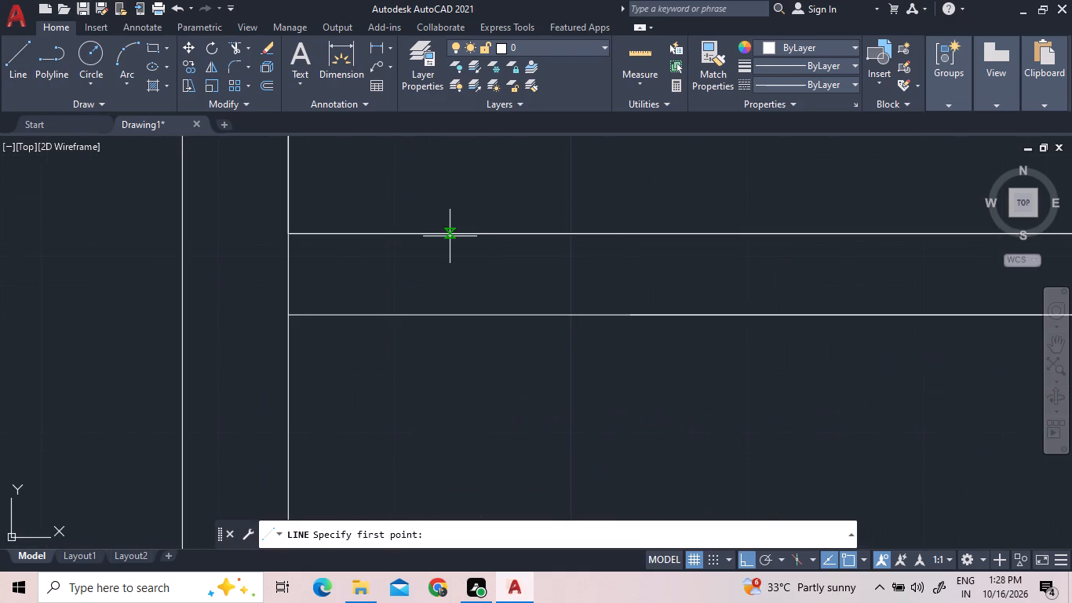
pyautogui.click(450, 234)
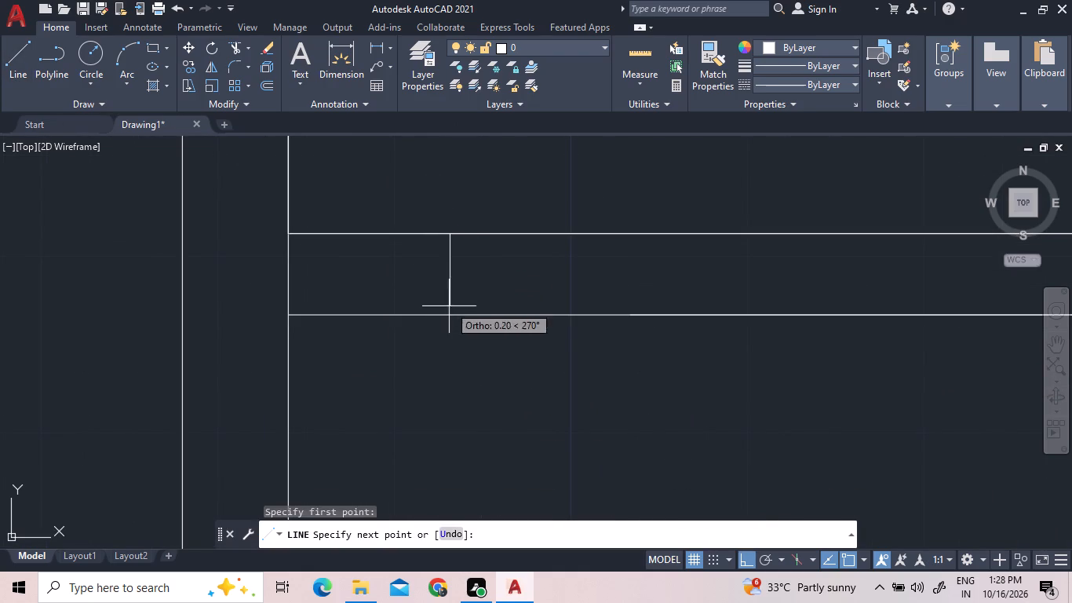
pyautogui.click(453, 318)
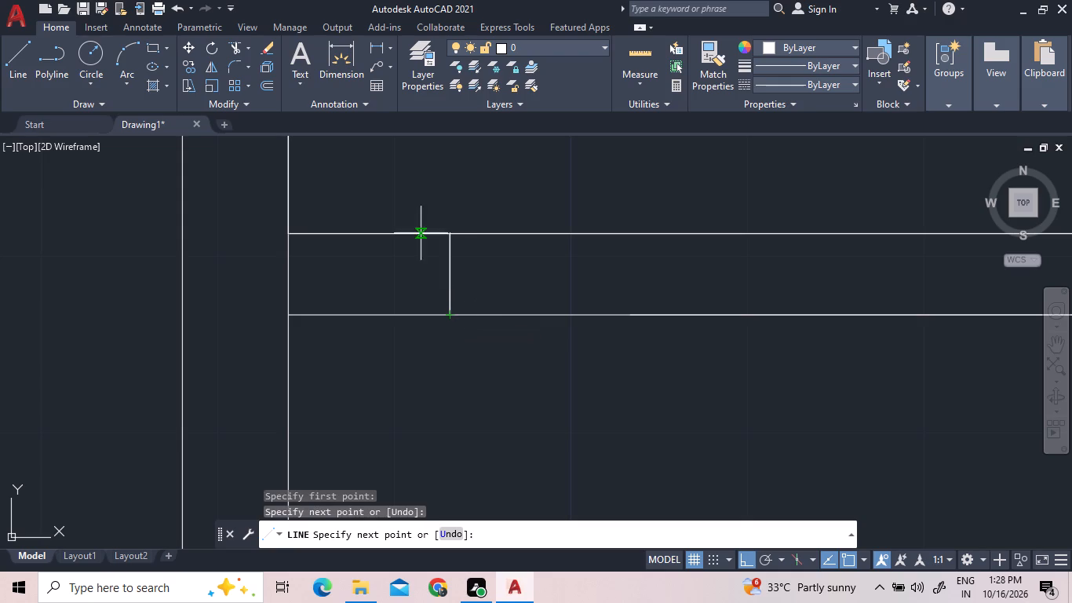
pyautogui.click(27, 57)
pyautogui.scroll(-3, 647, 225)
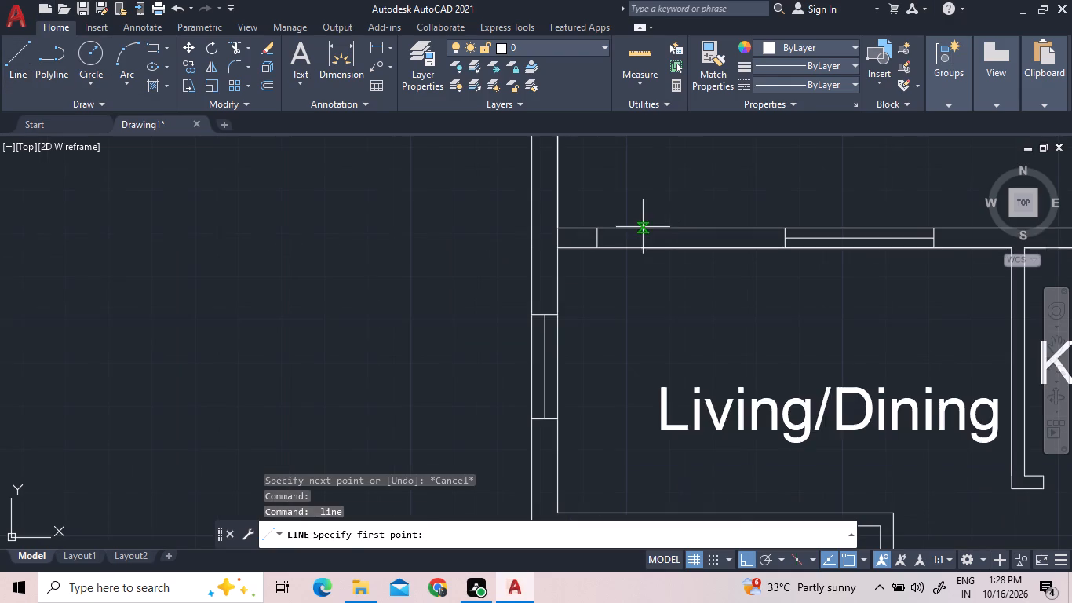
pyautogui.scroll(2, 658, 228)
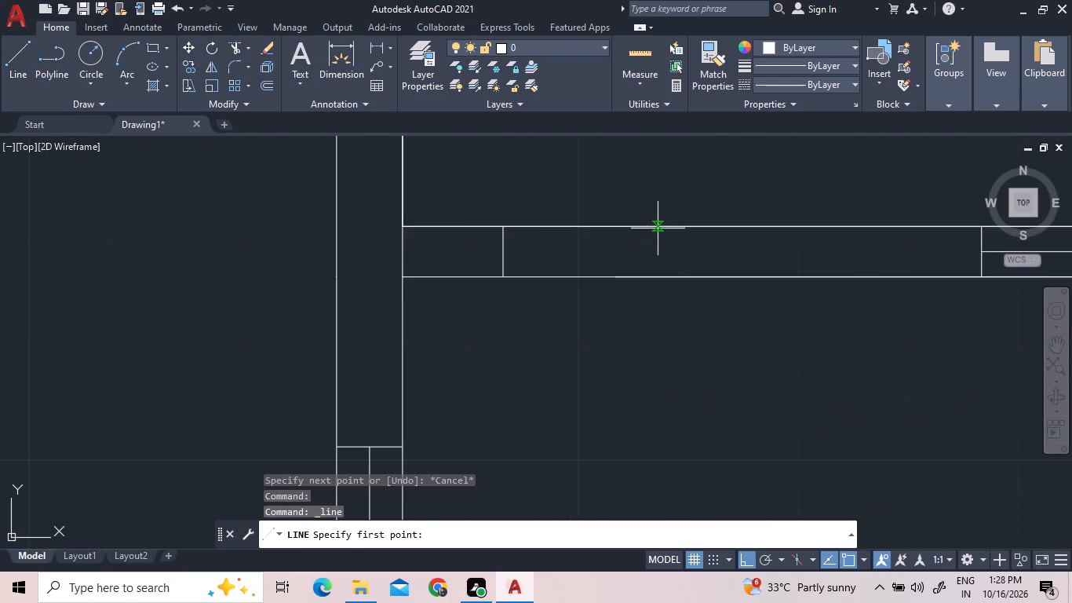
pyautogui.scroll(3, 658, 231)
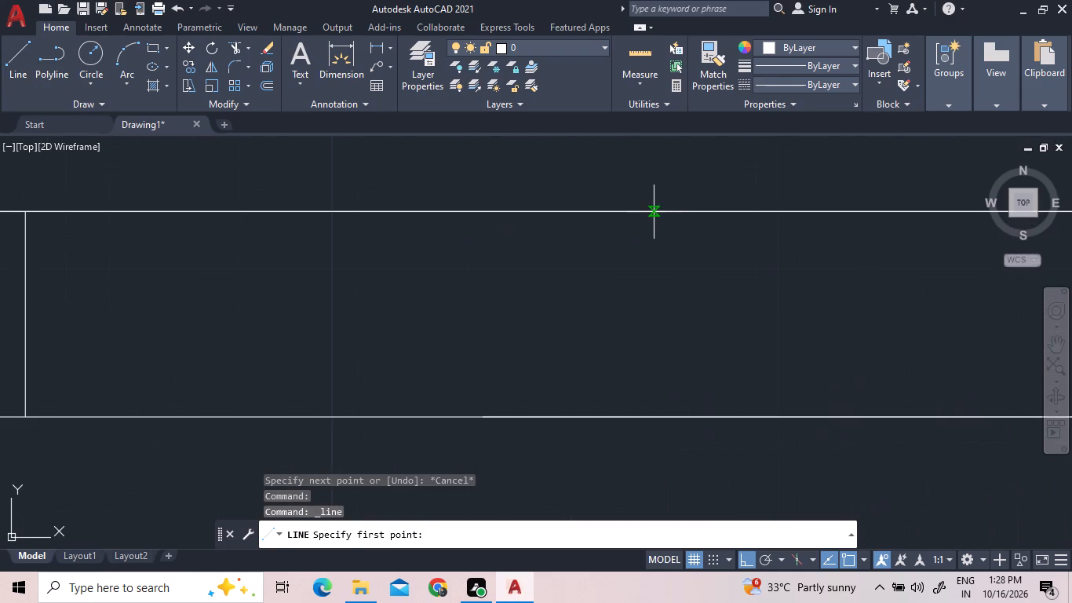
pyautogui.click(654, 212)
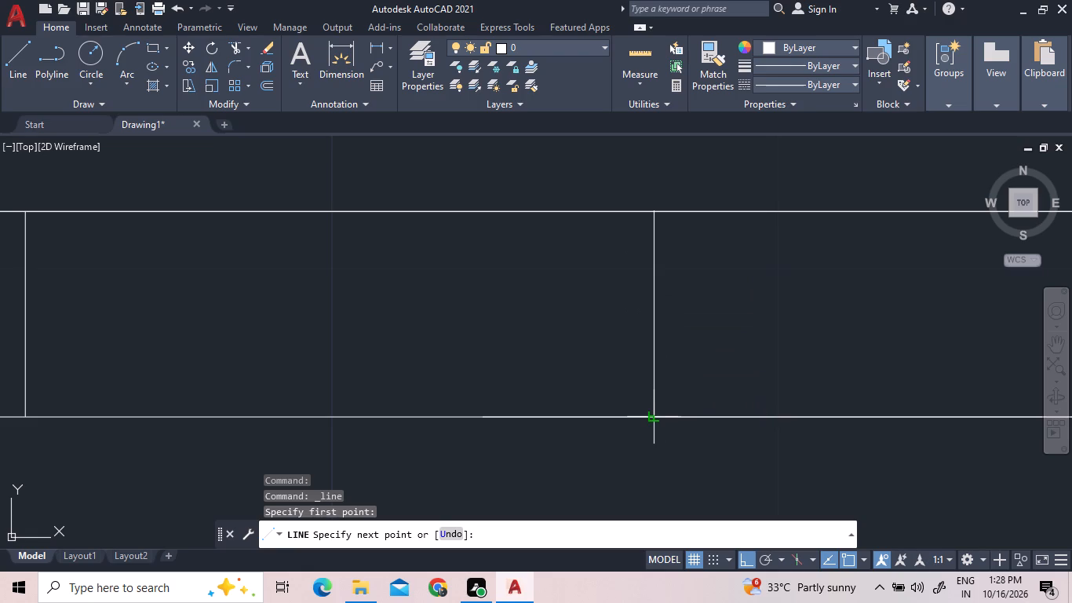
pyautogui.click(651, 415)
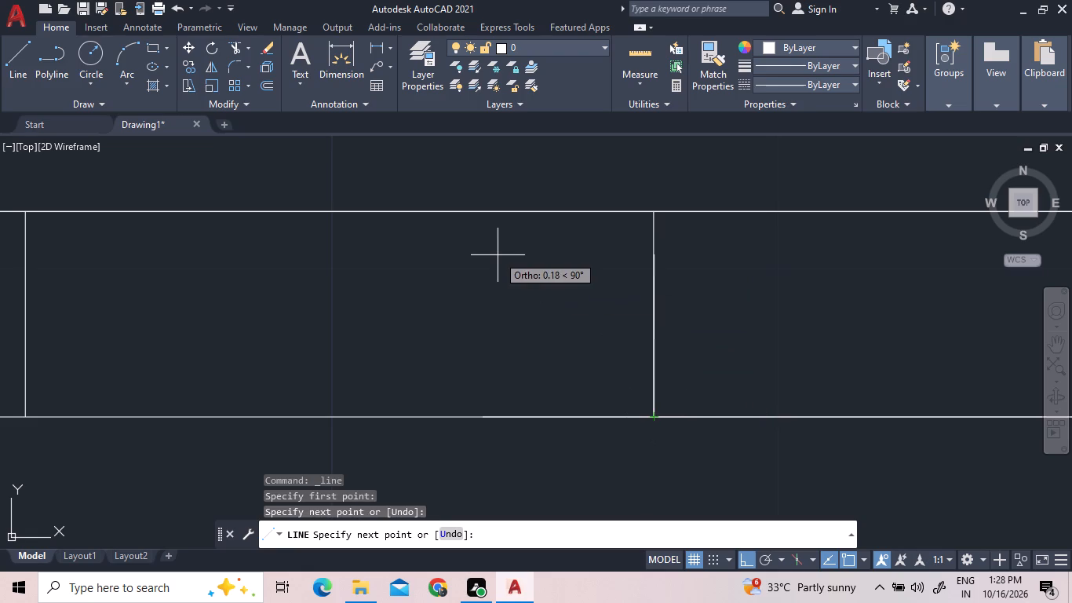
pyautogui.press('Escape')
# Trim both wall lines between the jambs to open the Living/Dining entrance door, and trim the west wall's inner line at the adjoining junction.
pyautogui.scroll(-4, 515, 264)
pyautogui.press('t')
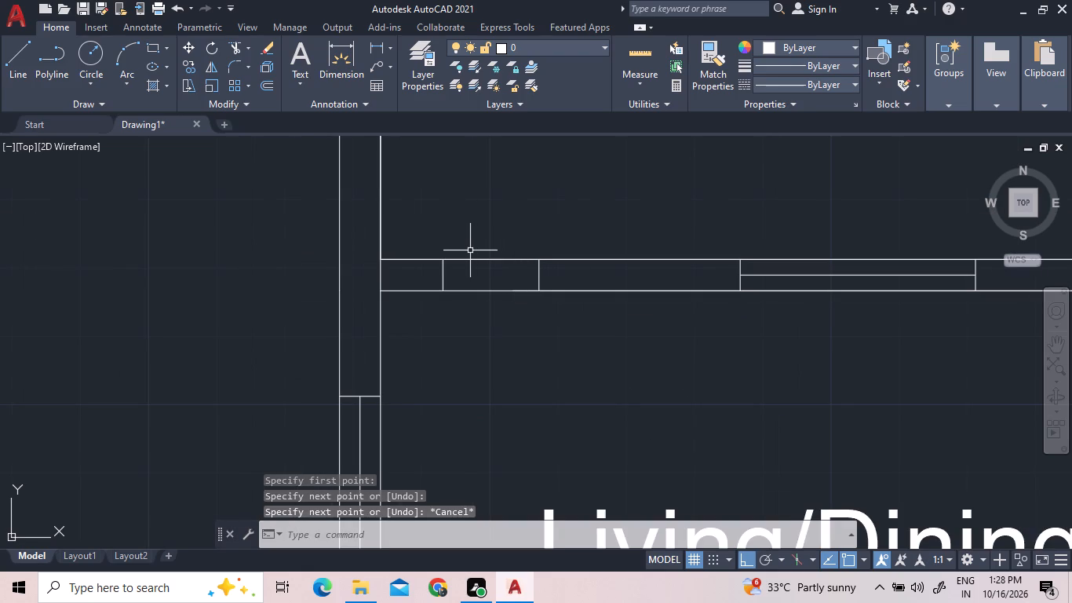
pyautogui.write('r')
pyautogui.press('space')
pyautogui.press('space')
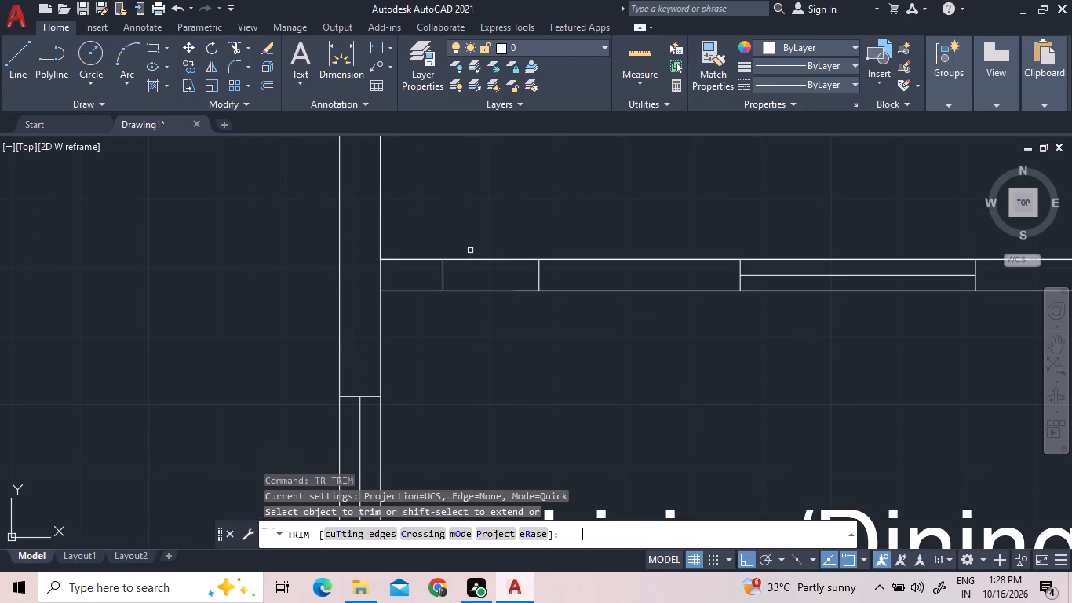
pyautogui.click(470, 256)
pyautogui.click(472, 266)
pyautogui.click(483, 305)
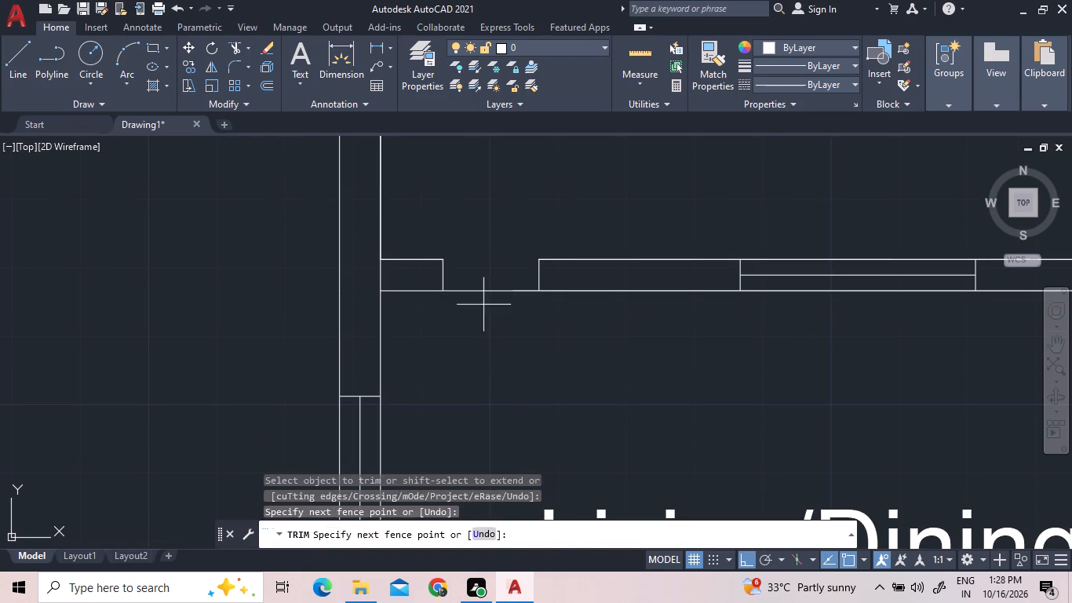
pyautogui.click(484, 283)
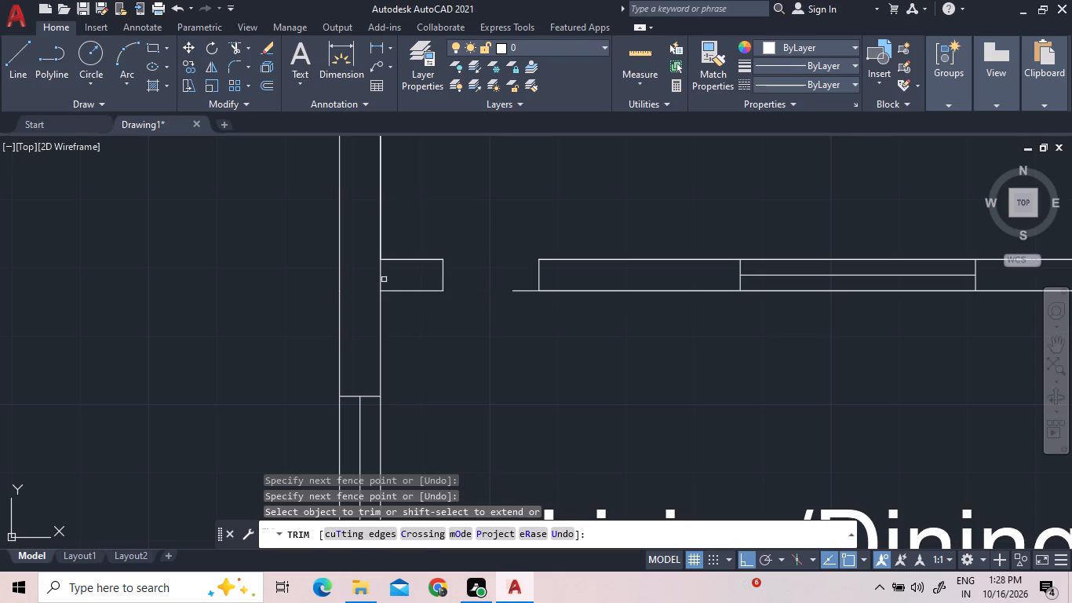
pyautogui.click(381, 279)
pyautogui.doubleClick(530, 291)
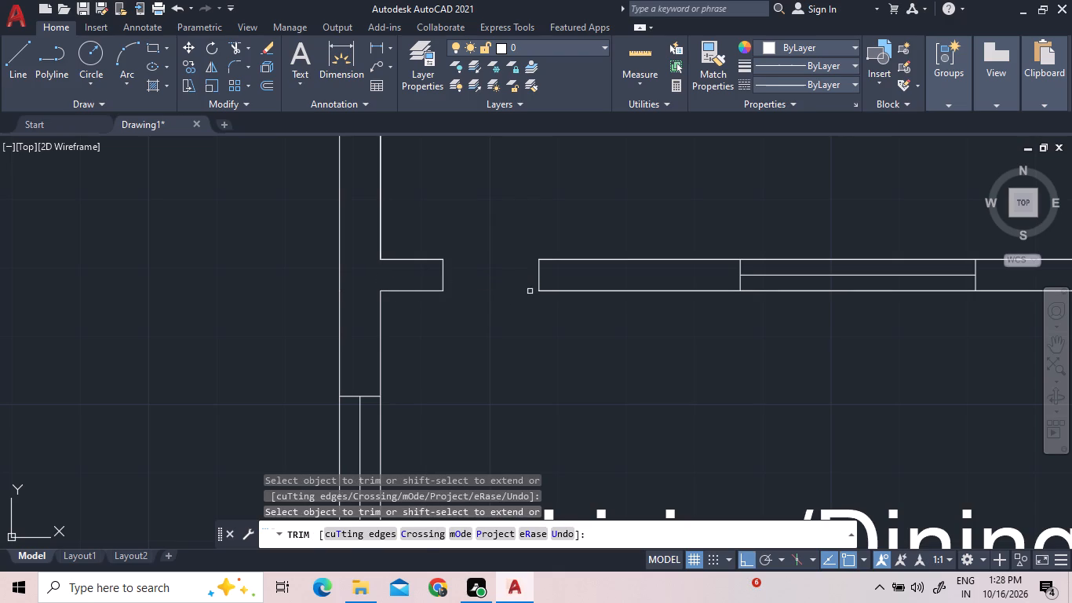
pyautogui.scroll(-3, 512, 305)
pyautogui.moveTo(561, 259); pyautogui.dragTo(363, 256, button='middle')
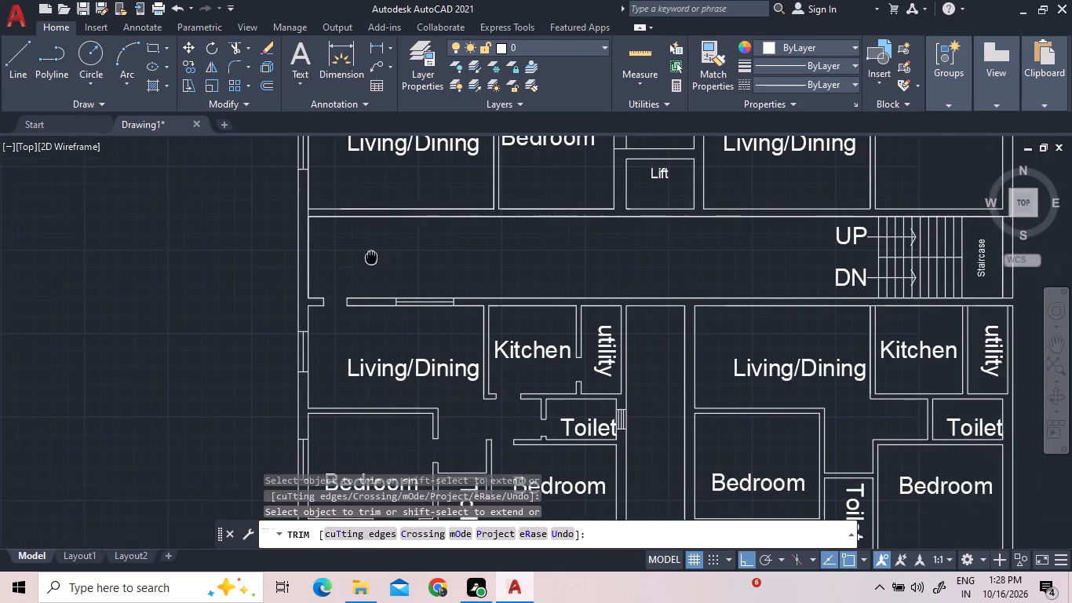
pyautogui.moveTo(363, 256); pyautogui.dragTo(333, 248, button='middle')
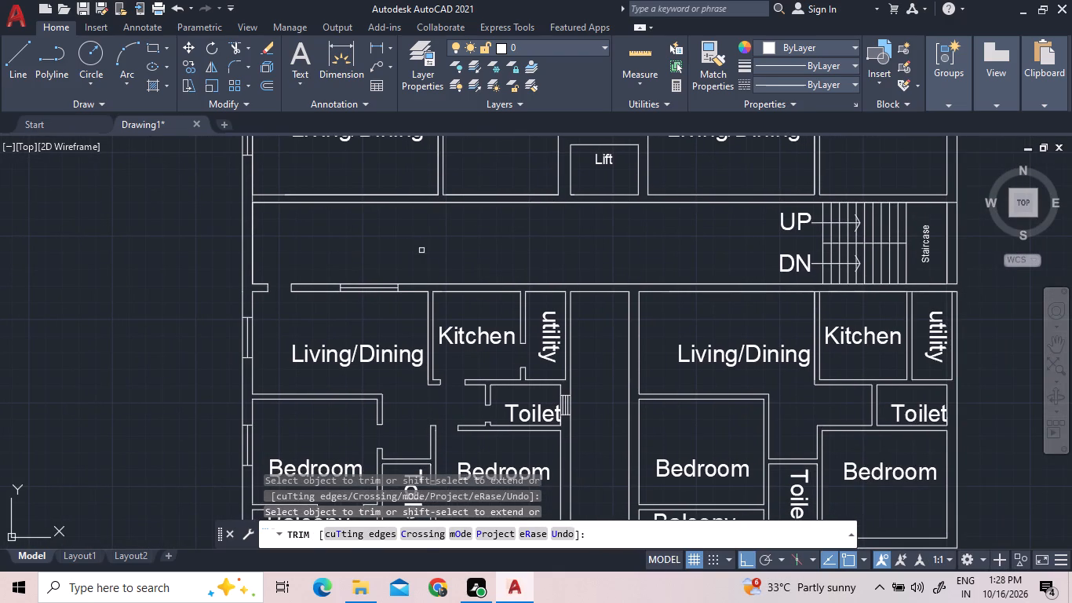
# Copy the southwest Living/Dining room's two door jambs and north window about 11.41 units east into the southeast Living/Dining room's north wall.
pyautogui.moveTo(420, 250); pyautogui.dragTo(240, 220, button='middle')
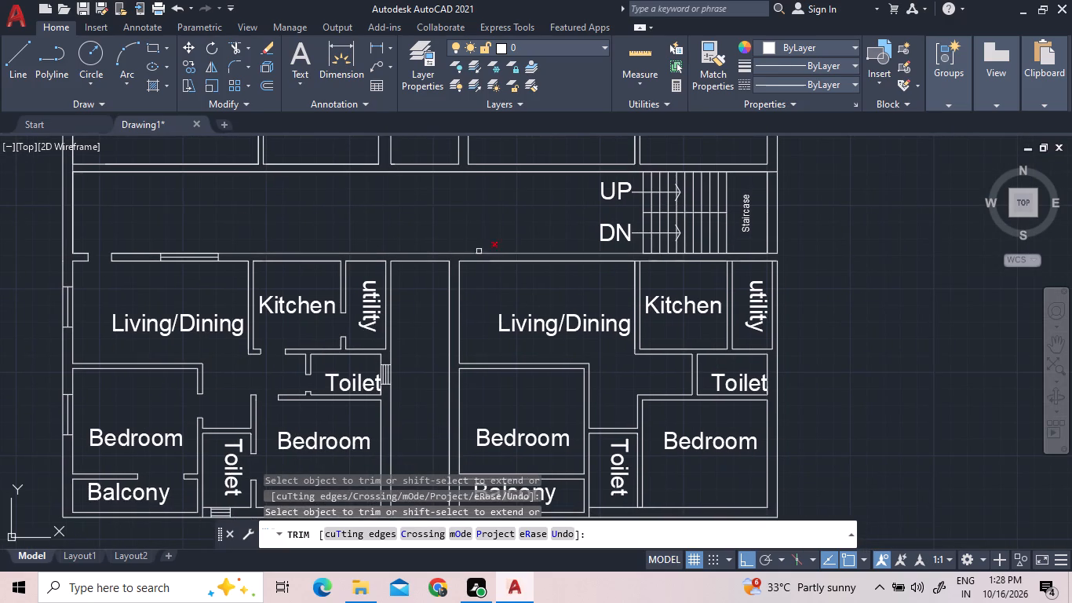
pyautogui.moveTo(500, 245); pyautogui.dragTo(239, 221, button='middle')
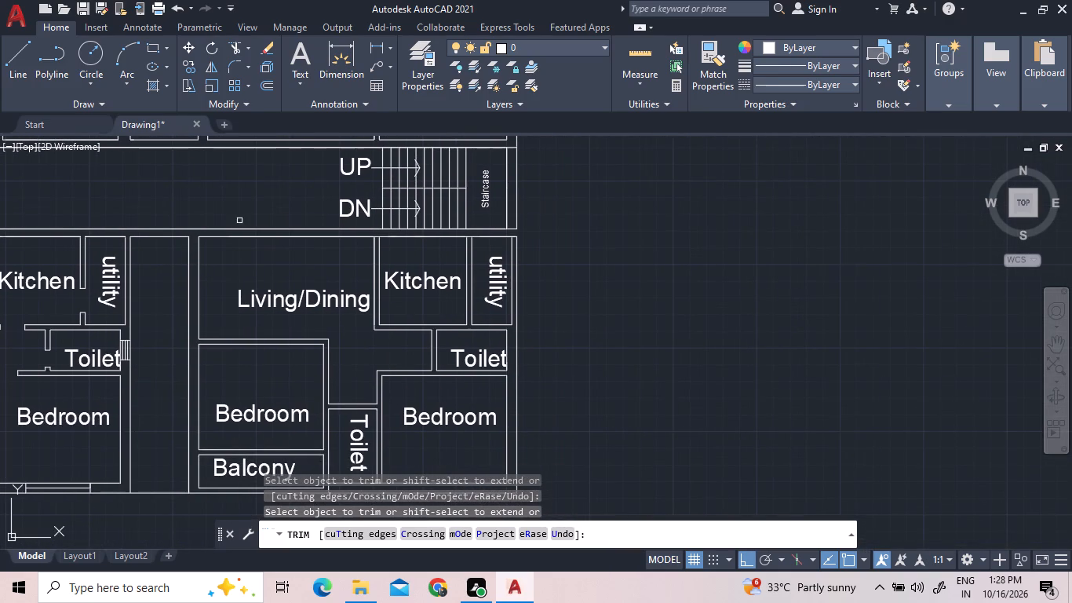
pyautogui.moveTo(413, 262); pyautogui.dragTo(363, 255, button='middle')
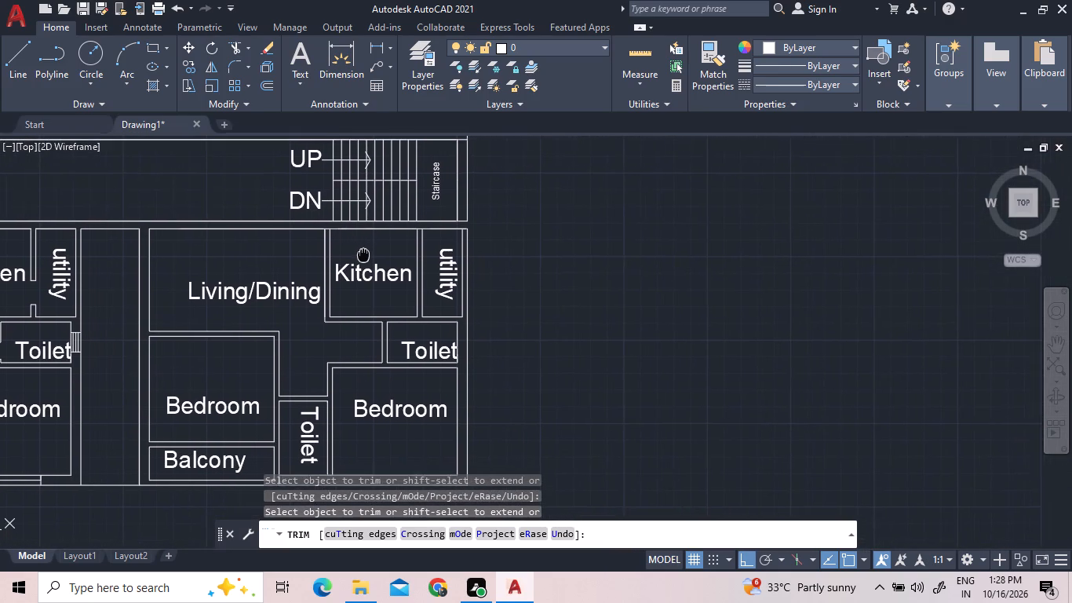
pyautogui.moveTo(363, 255); pyautogui.dragTo(352, 258, button='middle')
pyautogui.rightClick(352, 257)
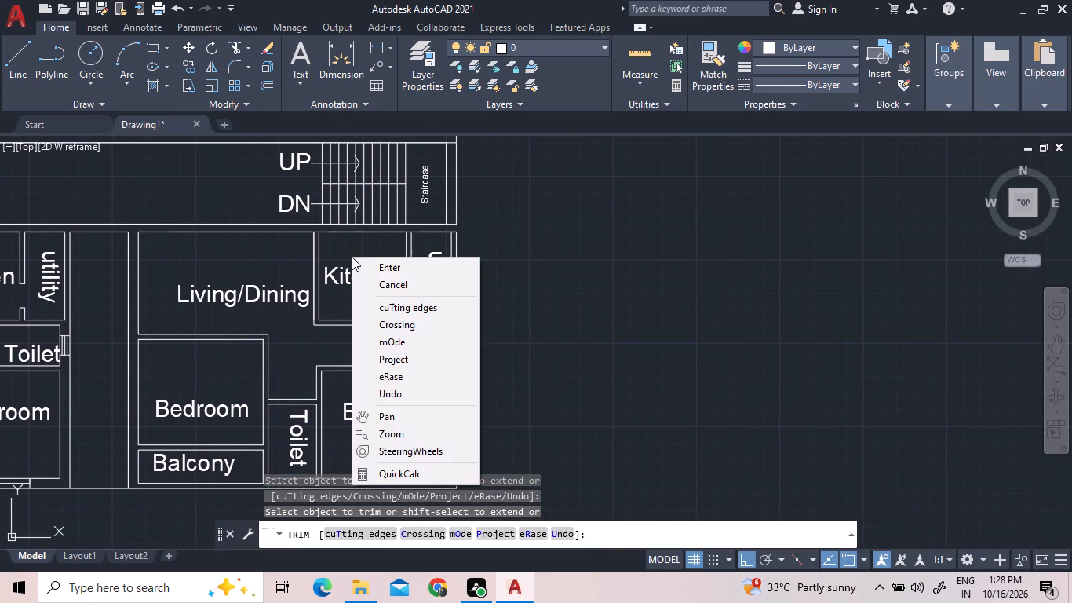
pyautogui.click(366, 262)
pyautogui.scroll(-3, 376, 247)
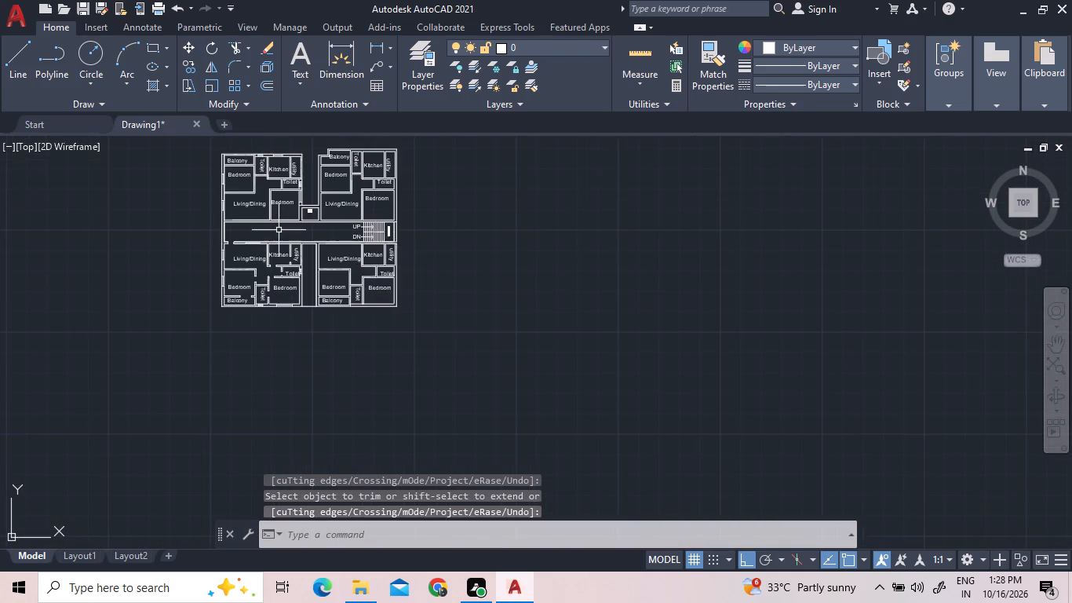
pyautogui.scroll(2, 279, 232)
pyautogui.scroll(2, 159, 257)
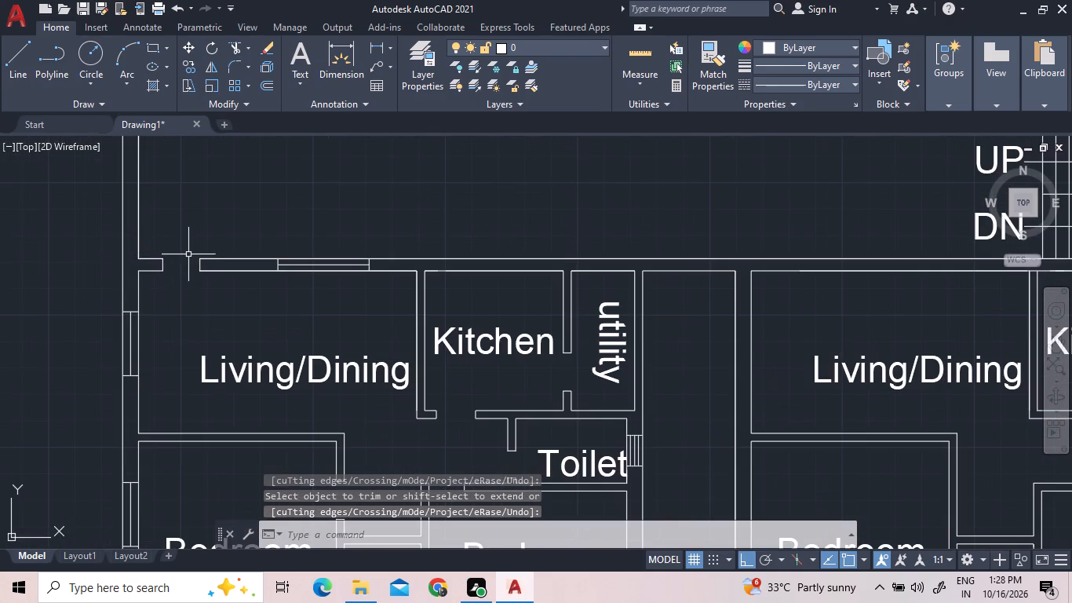
pyautogui.click(161, 263)
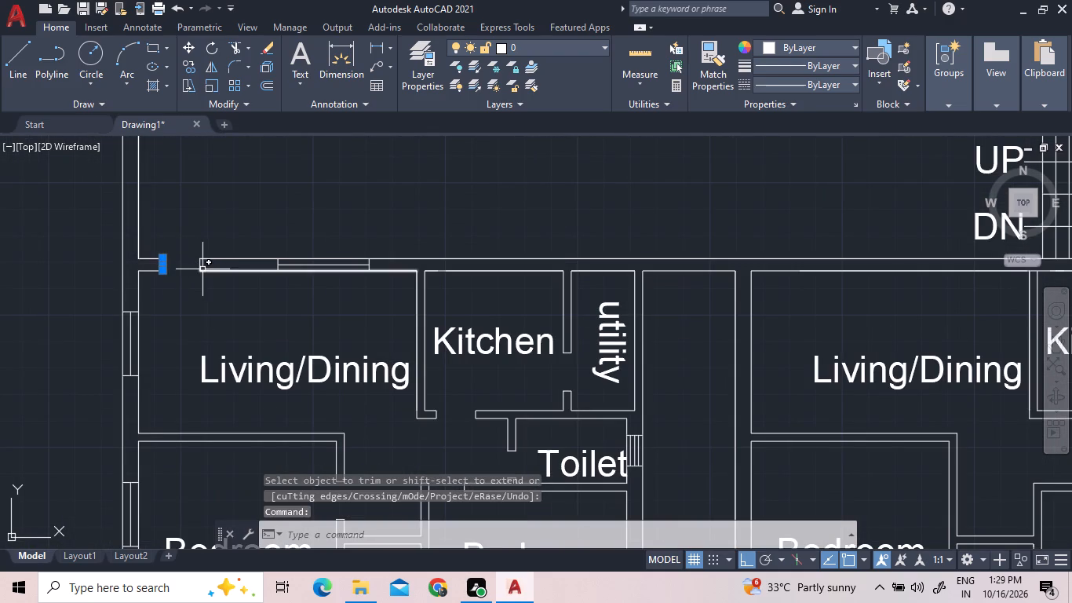
pyautogui.click(200, 266)
pyautogui.scroll(3, 331, 264)
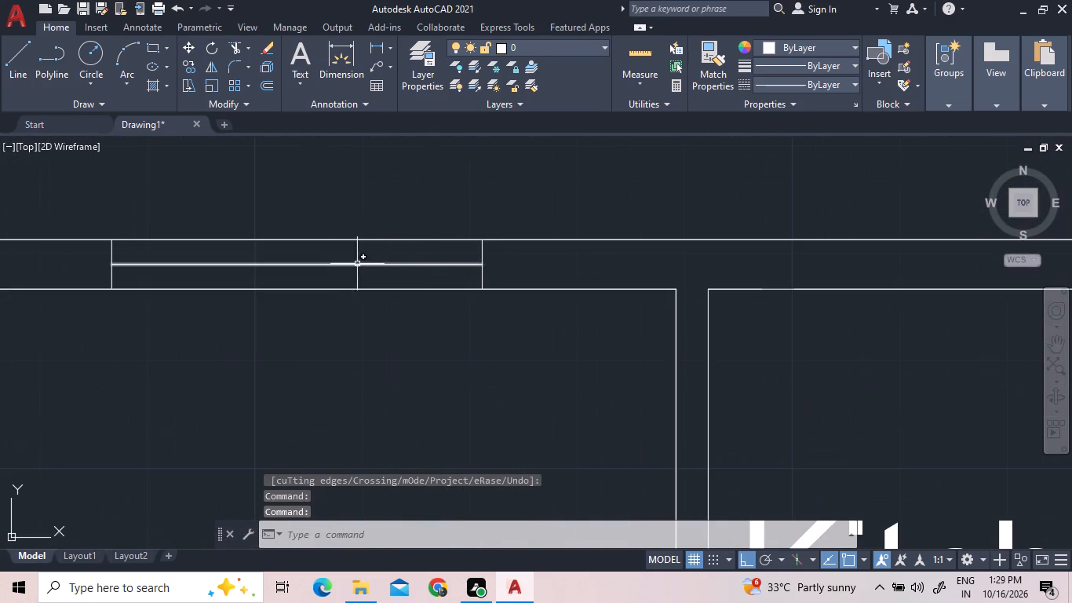
pyautogui.click(502, 269)
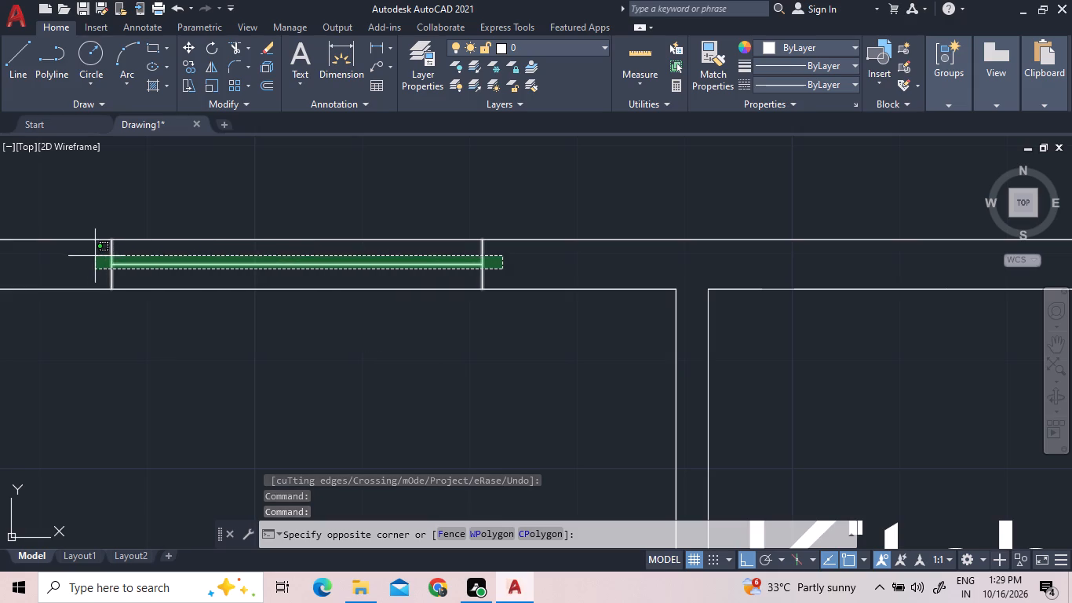
pyautogui.click(91, 254)
pyautogui.rightClick(91, 254)
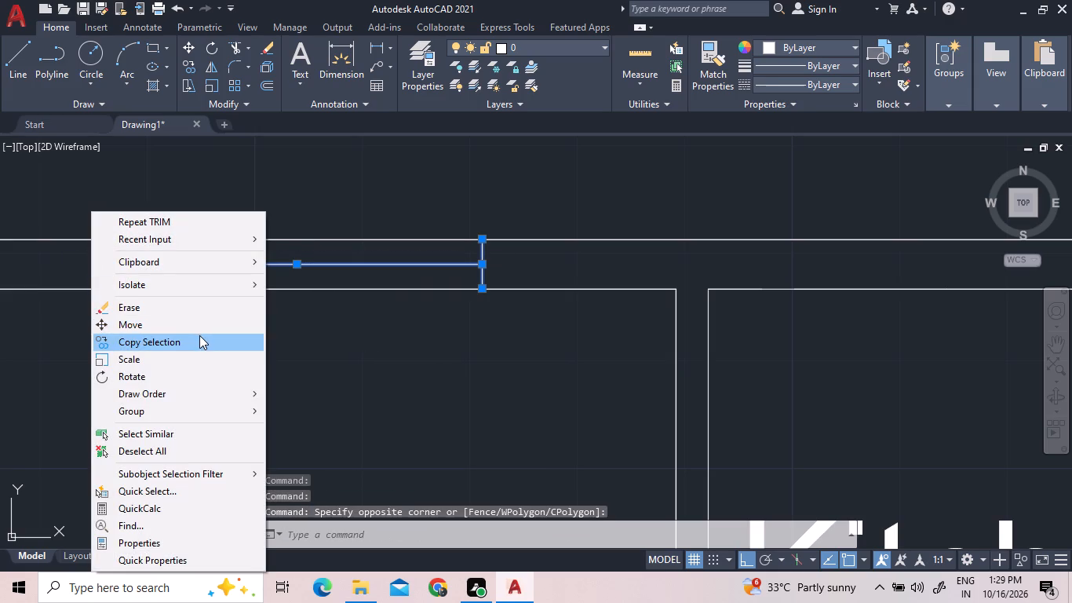
pyautogui.click(199, 335)
pyautogui.click(486, 261)
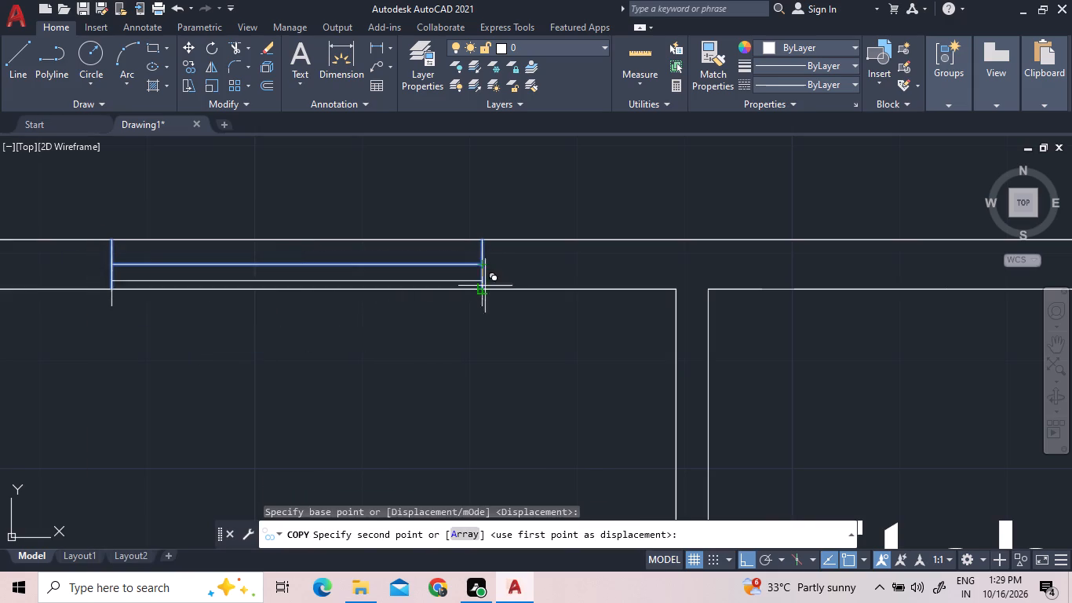
pyautogui.scroll(-3, 397, 359)
pyautogui.scroll(-4, 682, 334)
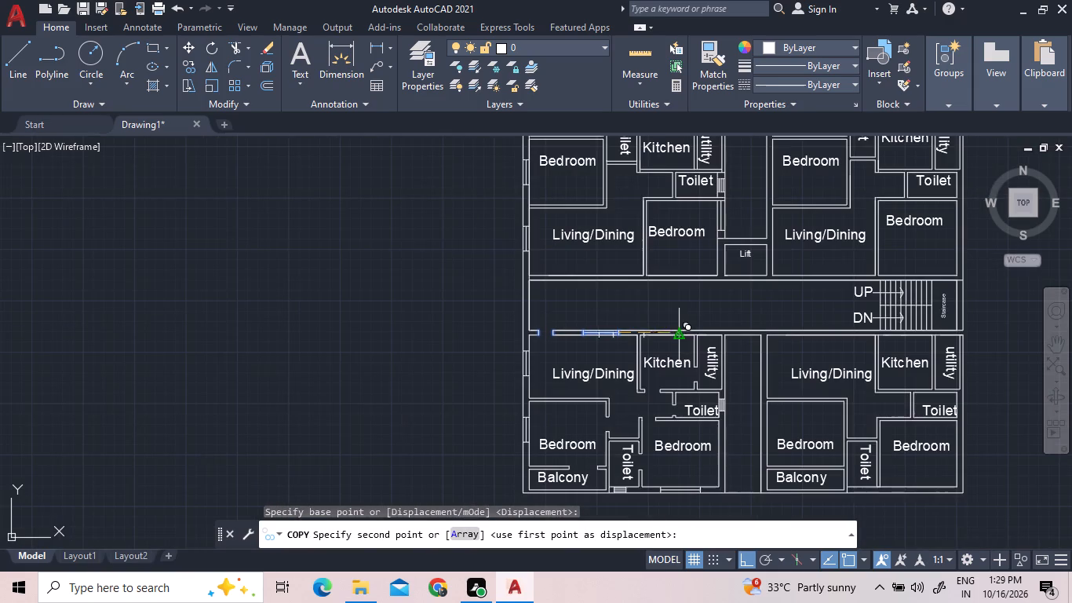
pyautogui.scroll(3, 899, 325)
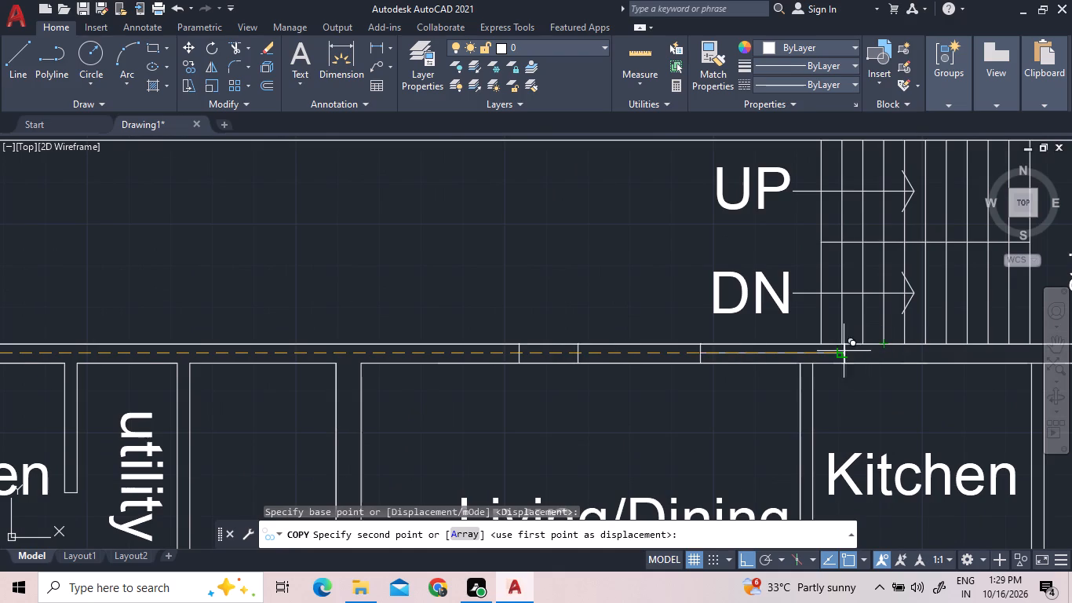
pyautogui.click(711, 373)
pyautogui.rightClick(646, 299)
pyautogui.click(658, 309)
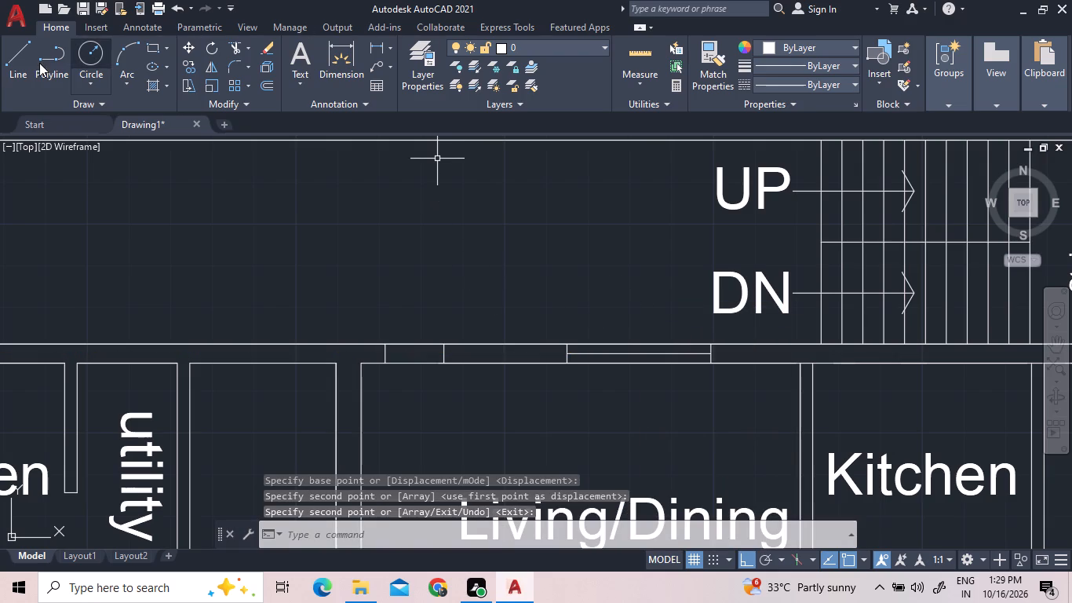
# Trim both north wall lines between the copied jambs to open the southeast Living/Dining room's entrance door.
pyautogui.click(235, 53)
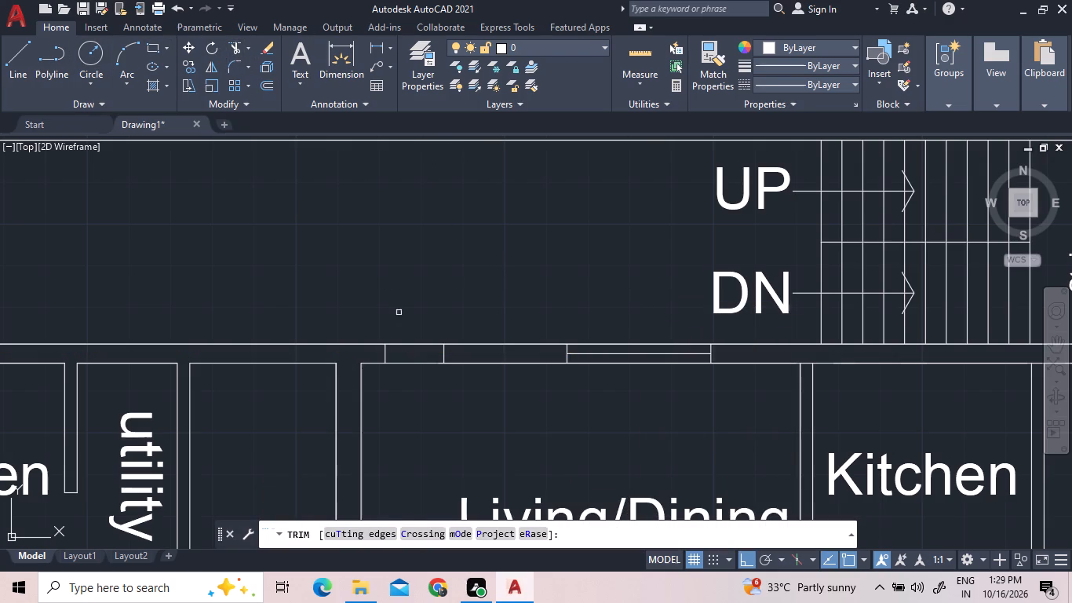
pyautogui.click(404, 334)
pyautogui.click(406, 393)
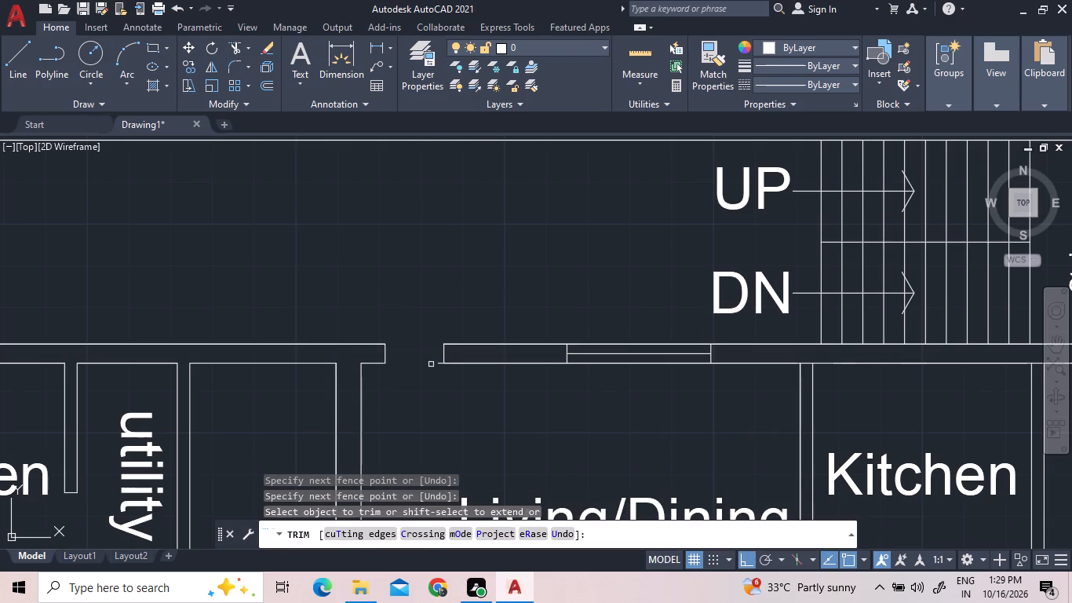
pyautogui.doubleClick(439, 363)
pyautogui.rightClick(435, 305)
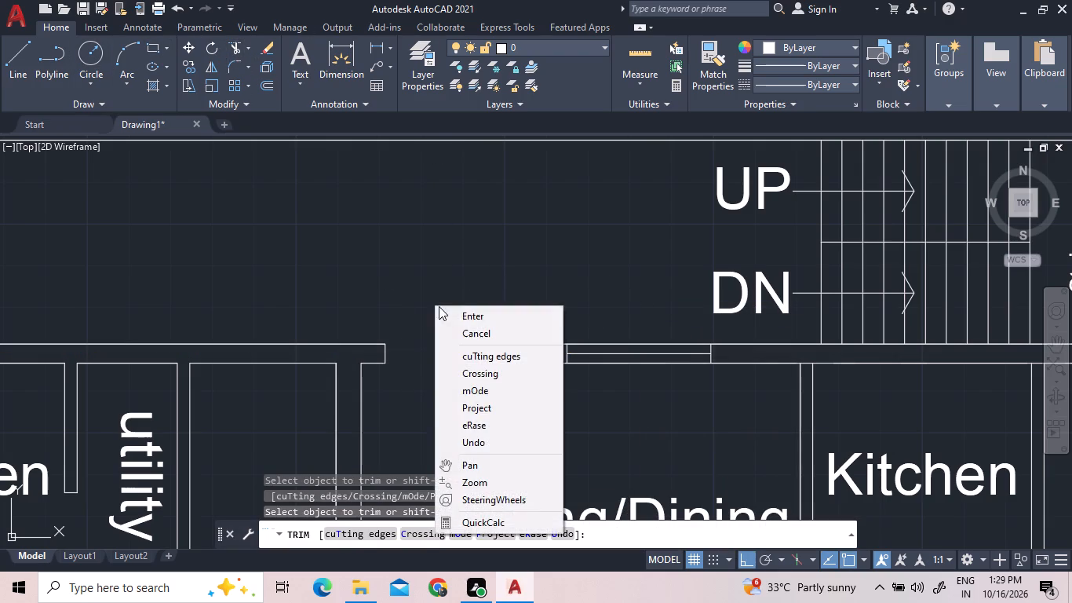
pyautogui.click(440, 311)
# Copy the southwest unit's east Toilet window, with its three inner lines and both end lines, about 11.58 units east into the southeast unit's Toilet outer wall.
pyautogui.scroll(-2, 437, 293)
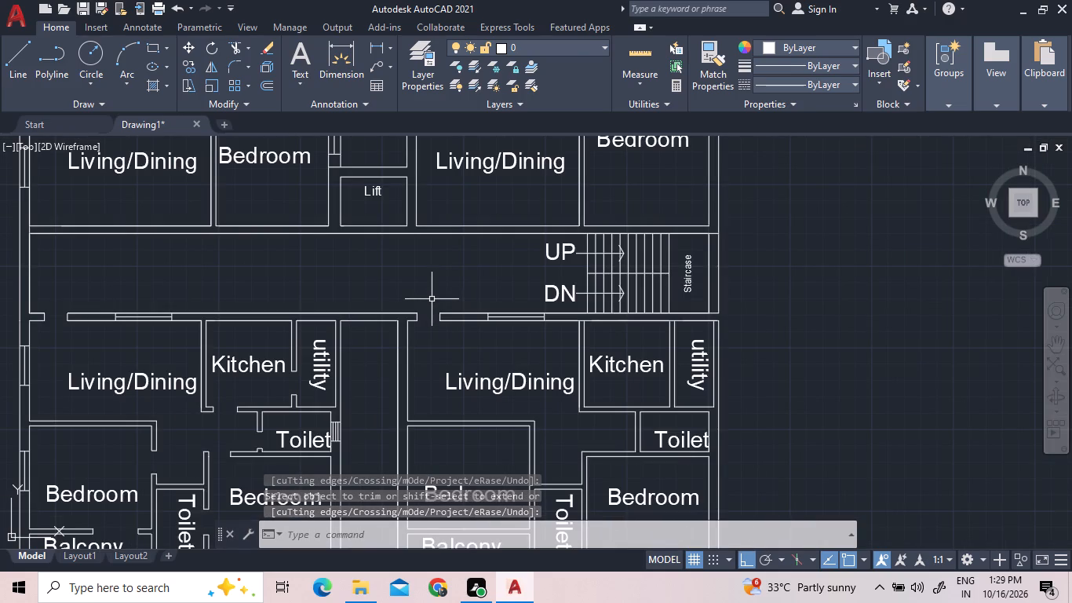
pyautogui.scroll(-1, 432, 300)
pyautogui.scroll(1, 428, 413)
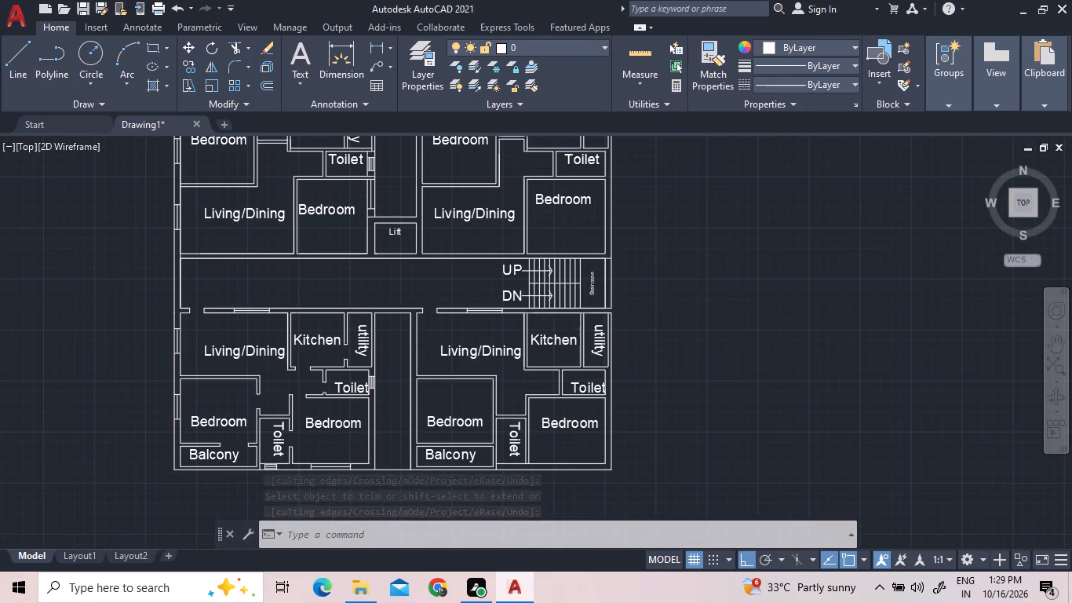
pyautogui.scroll(1, 428, 413)
pyautogui.scroll(2, 275, 338)
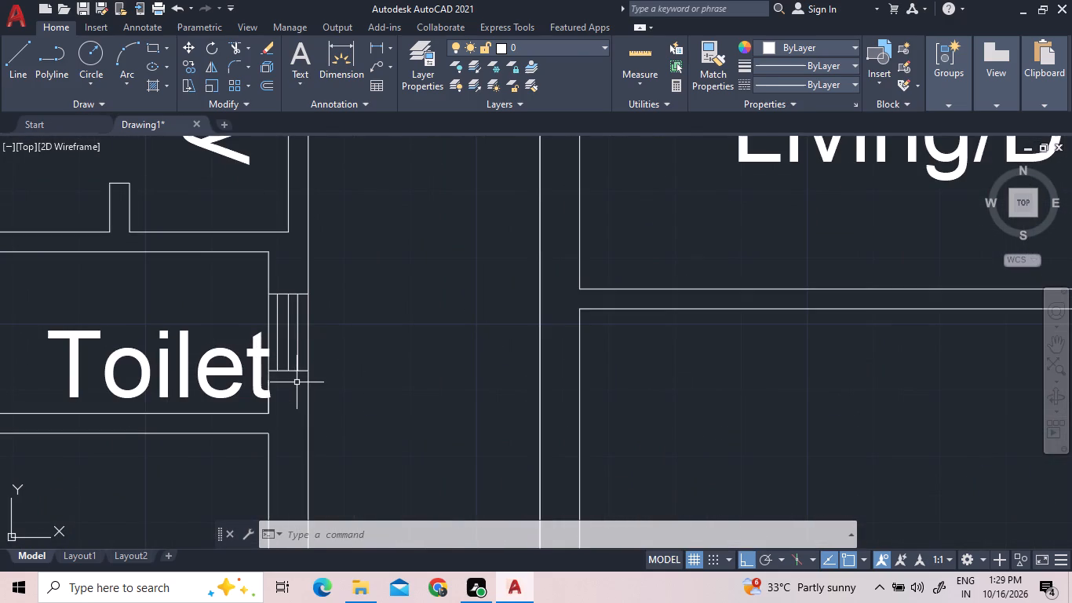
pyautogui.click(297, 382)
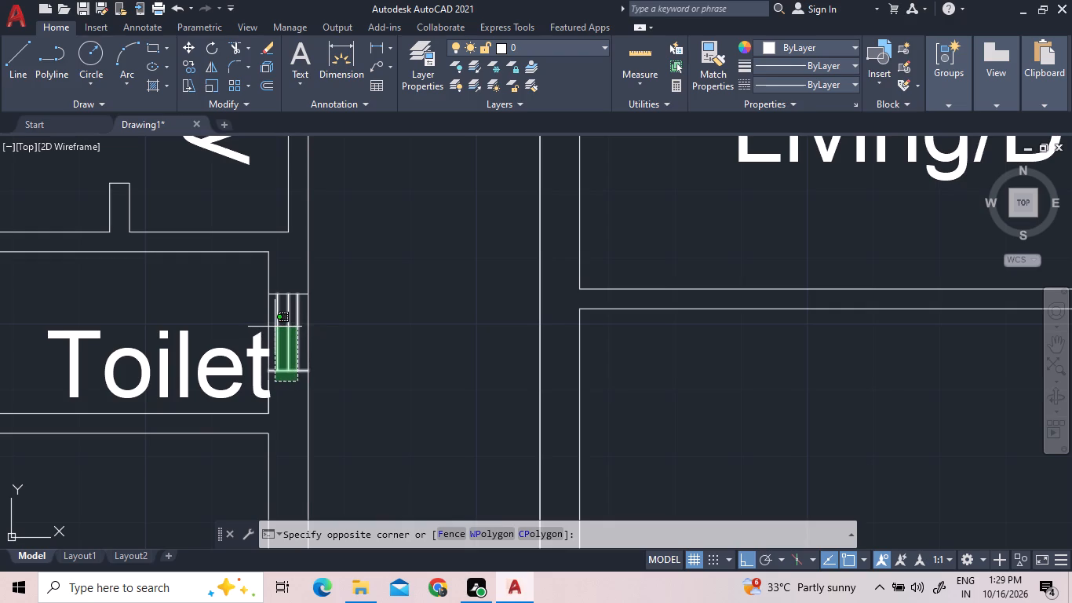
pyautogui.doubleClick(275, 327)
pyautogui.scroll(3, 276, 311)
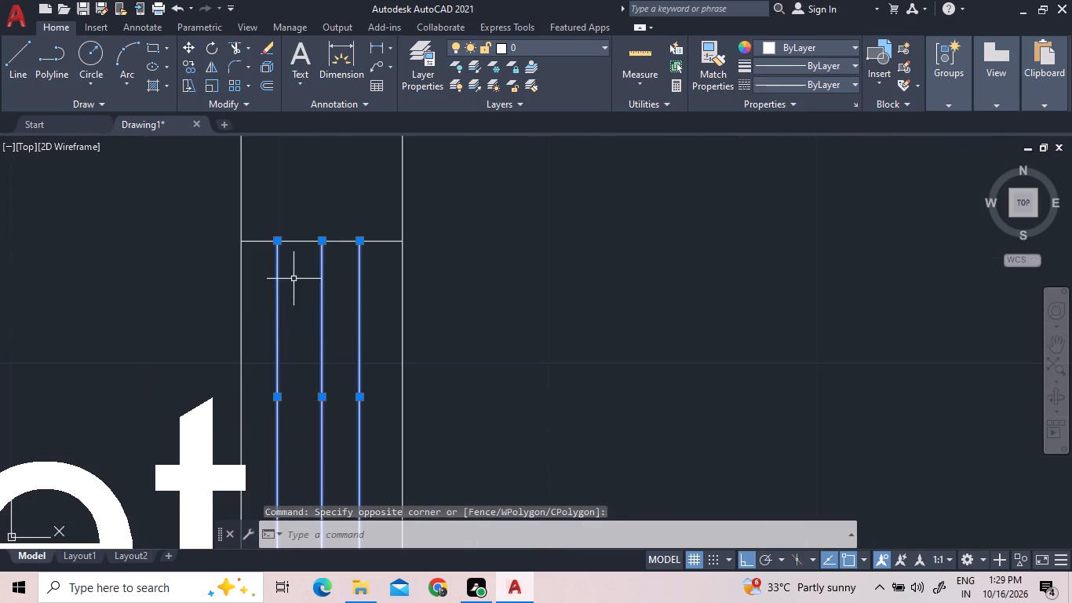
pyautogui.click(304, 239)
pyautogui.rightClick(427, 258)
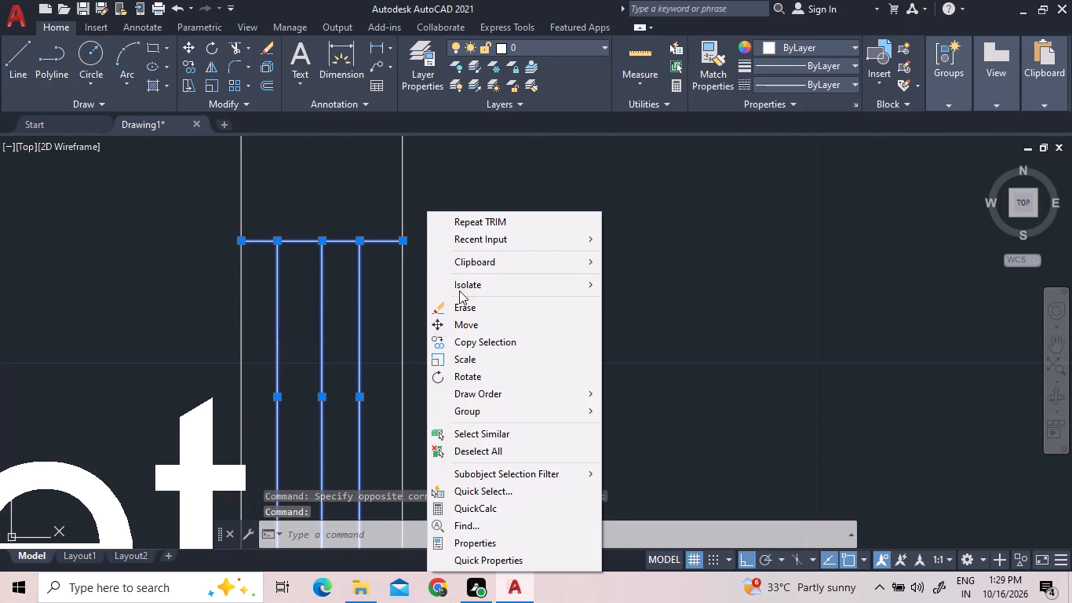
pyautogui.click(469, 341)
pyautogui.moveTo(469, 340); pyautogui.dragTo(469, 331)
pyautogui.scroll(-4, 560, 312)
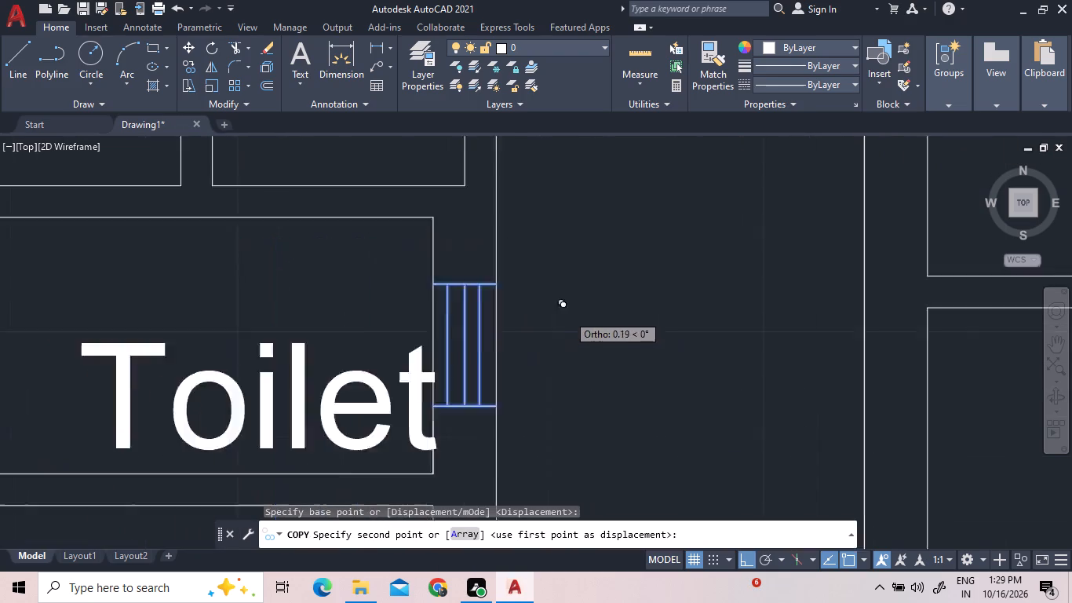
pyautogui.scroll(-6, 526, 298)
pyautogui.scroll(3, 629, 303)
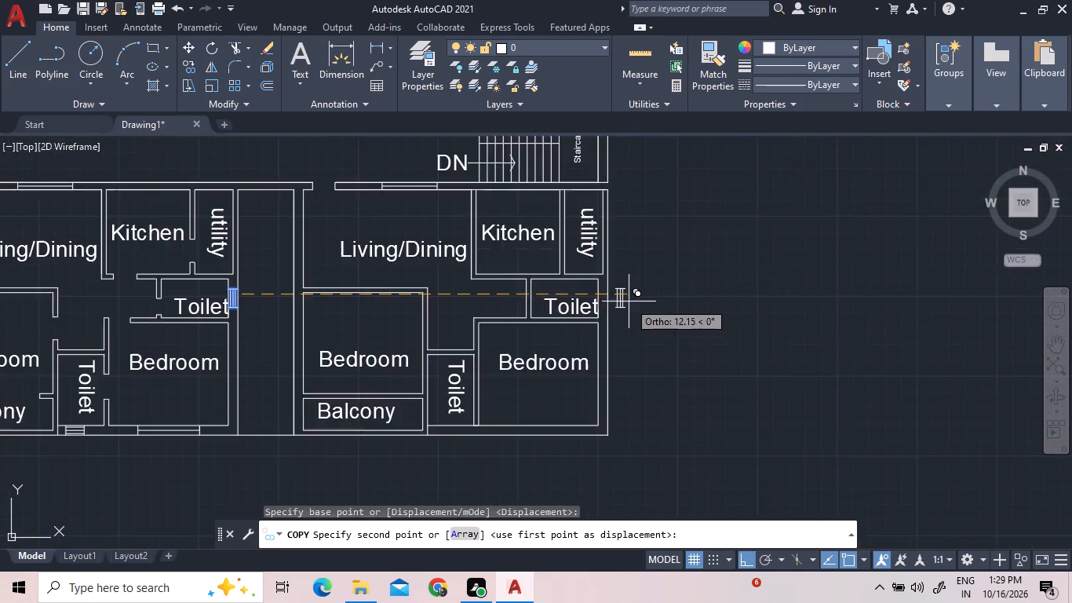
pyautogui.scroll(7, 619, 302)
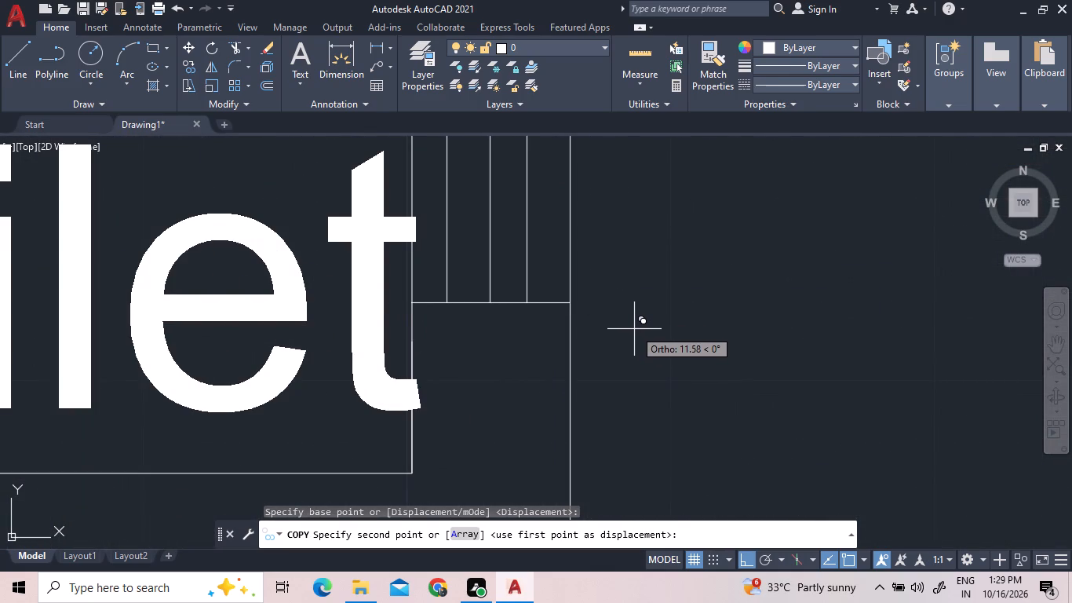
pyautogui.doubleClick(634, 329)
pyautogui.scroll(-4, 691, 315)
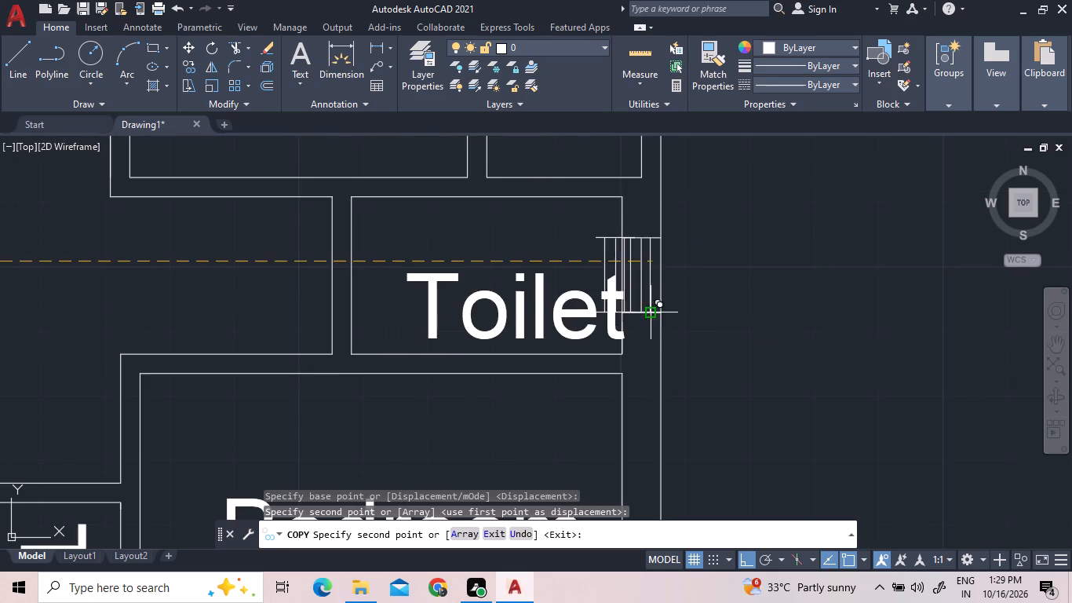
pyautogui.scroll(-4, 653, 315)
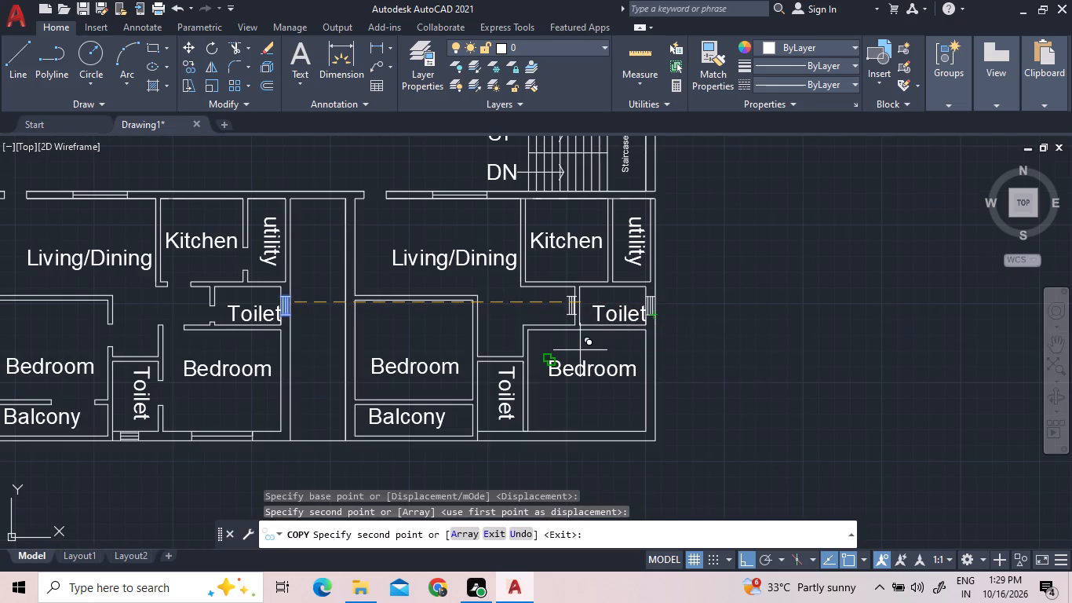
pyautogui.press('Escape')
# Copy the southwest unit's Living/Dining and Bedroom west windows, with middle and end lines, about 11.57 units east into the southeast unit's west wall.
pyautogui.scroll(-2, 443, 355)
pyautogui.scroll(2, 269, 349)
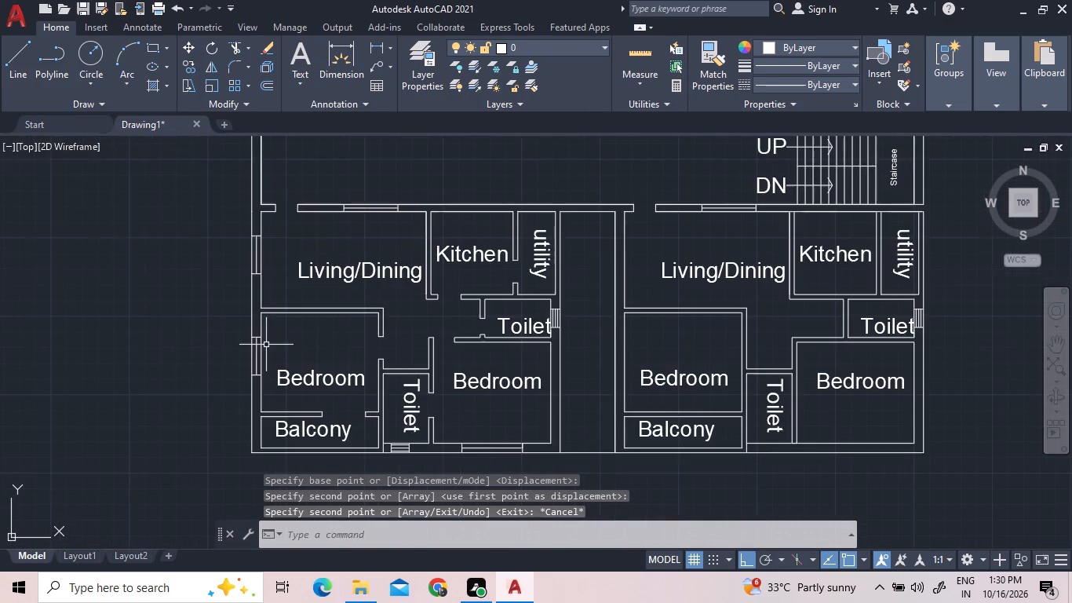
pyautogui.scroll(1, 260, 338)
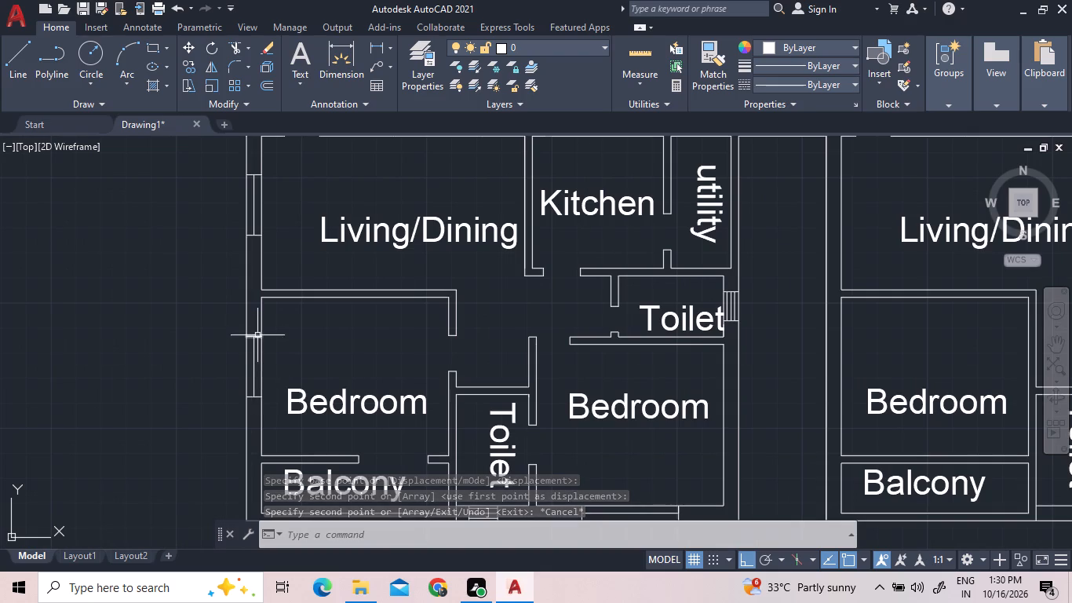
pyautogui.scroll(2, 247, 332)
pyautogui.scroll(-2, 256, 386)
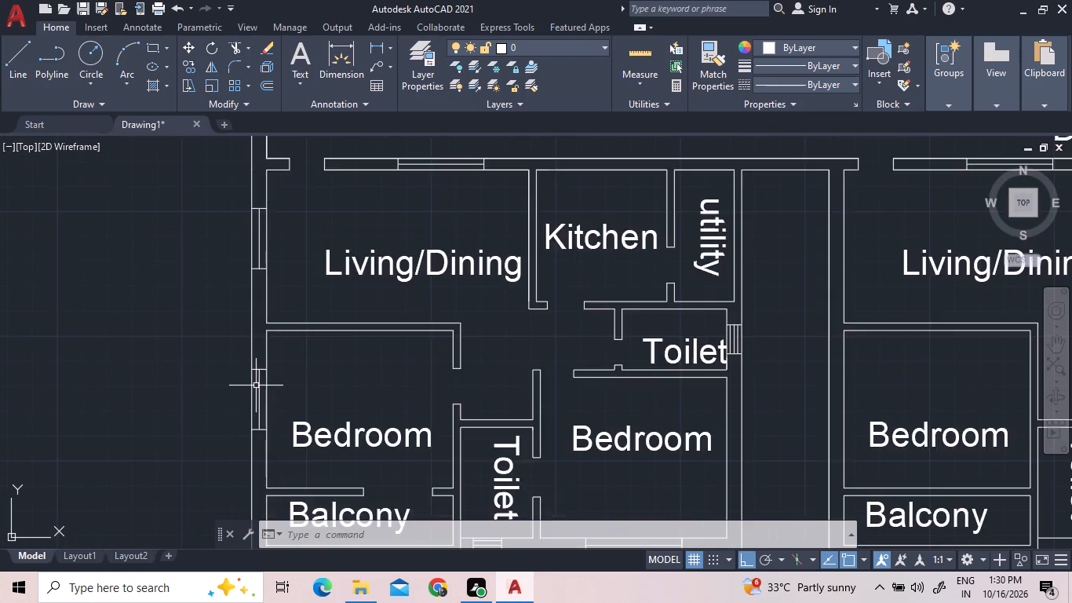
pyautogui.scroll(-1, 256, 386)
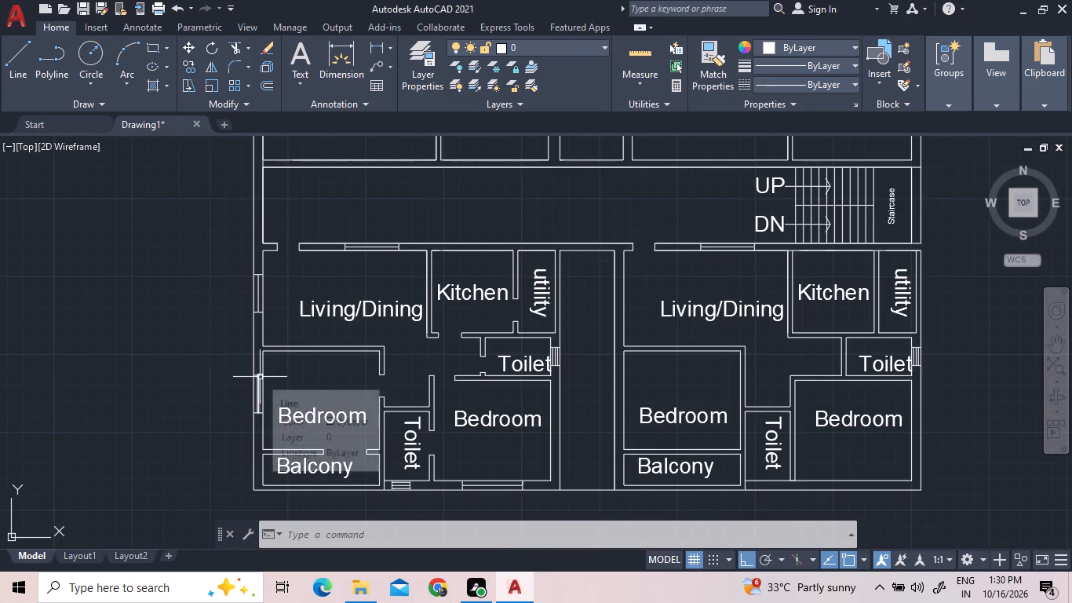
pyautogui.scroll(2, 261, 274)
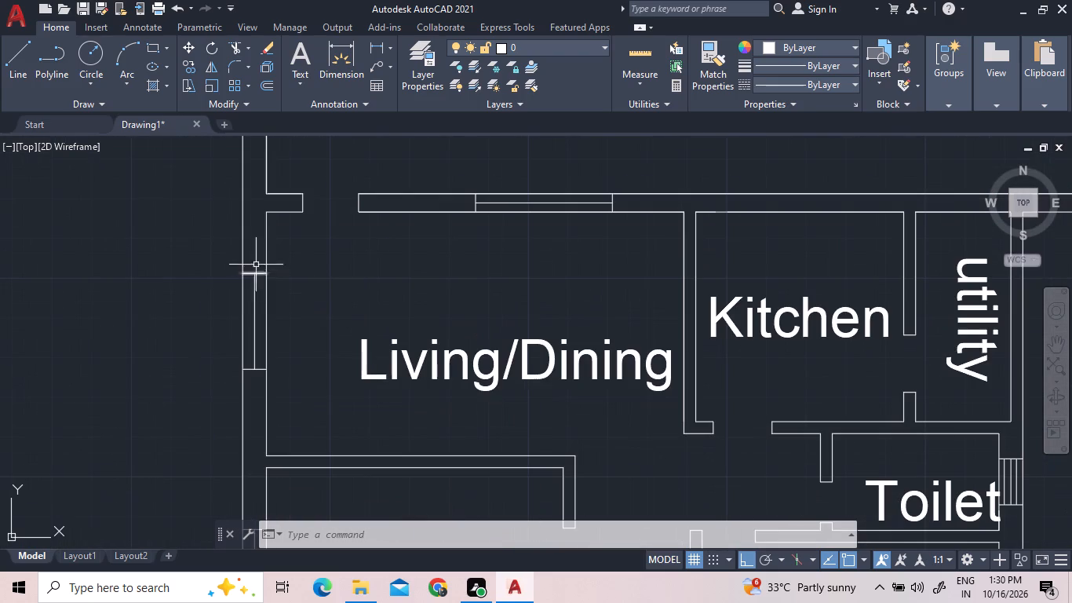
pyautogui.click(247, 265)
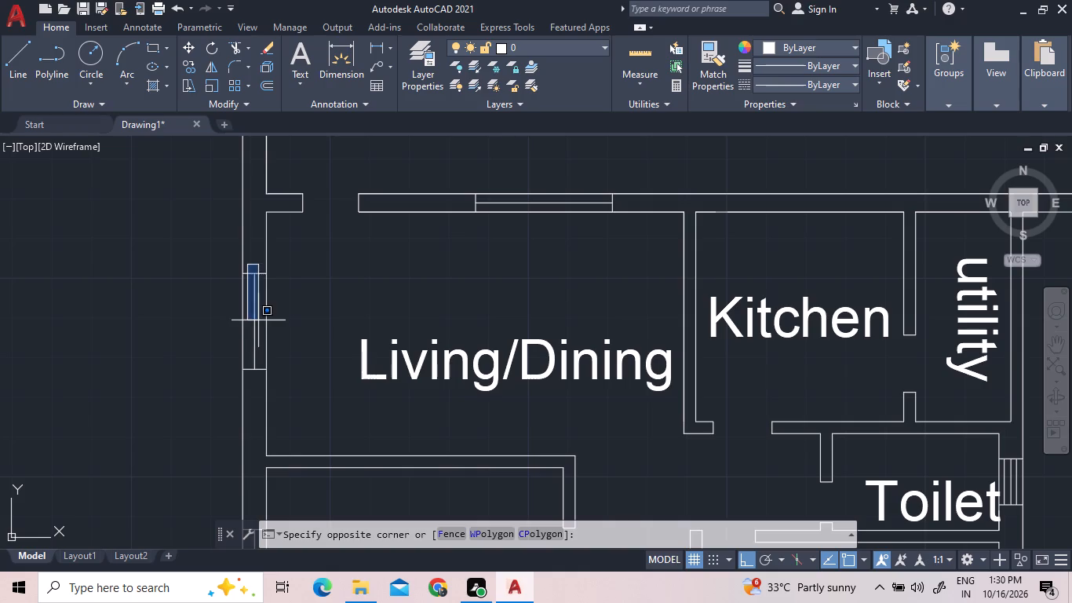
pyautogui.click(259, 384)
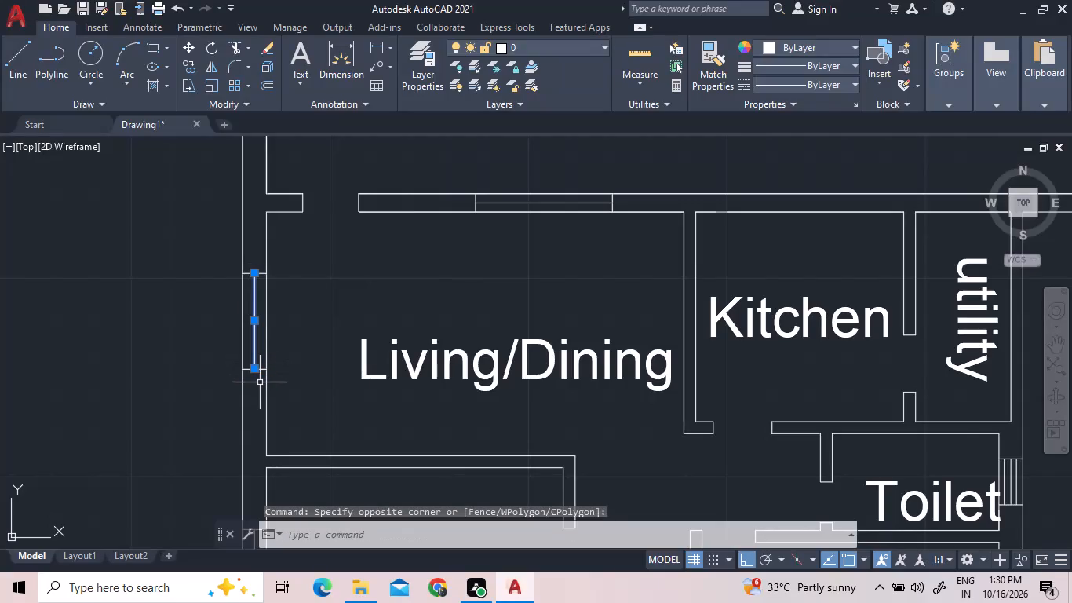
pyautogui.scroll(3, 261, 373)
pyautogui.click(264, 364)
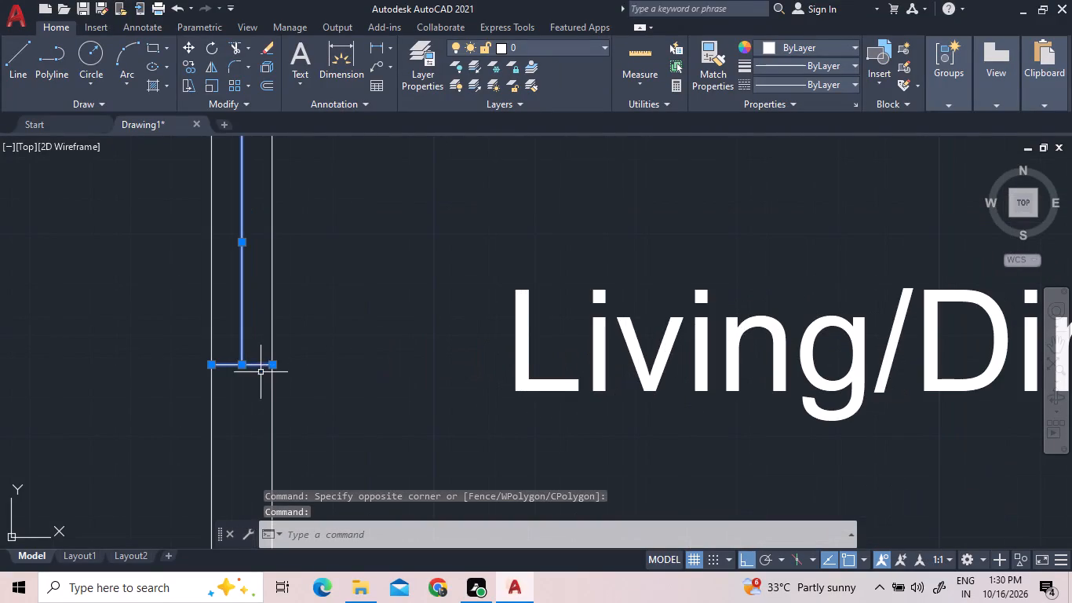
pyautogui.scroll(-2, 254, 398)
pyautogui.scroll(5, 248, 287)
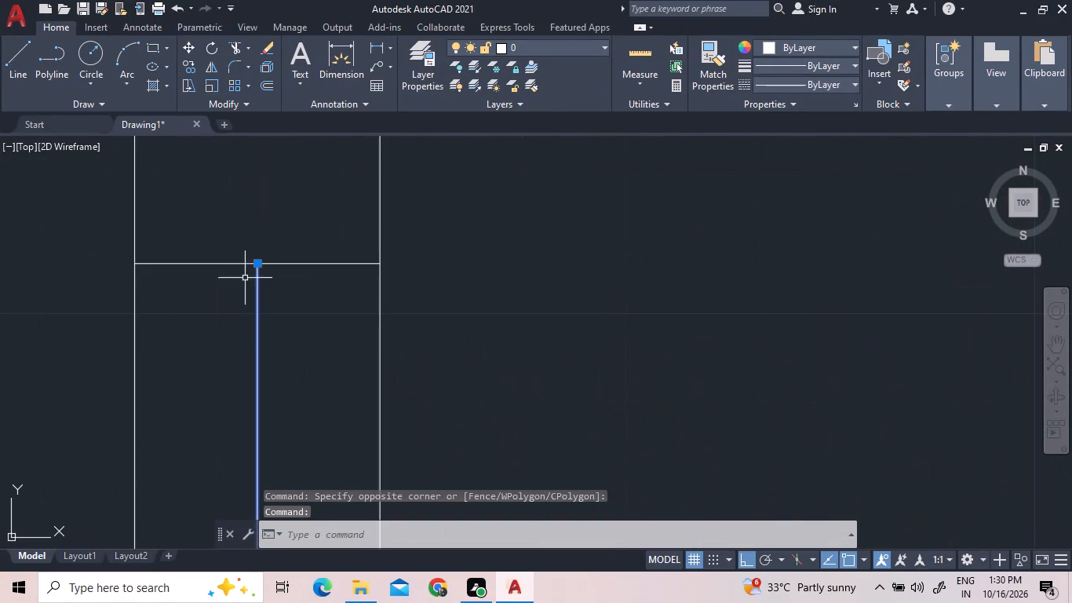
pyautogui.click(225, 265)
pyautogui.scroll(-6, 258, 265)
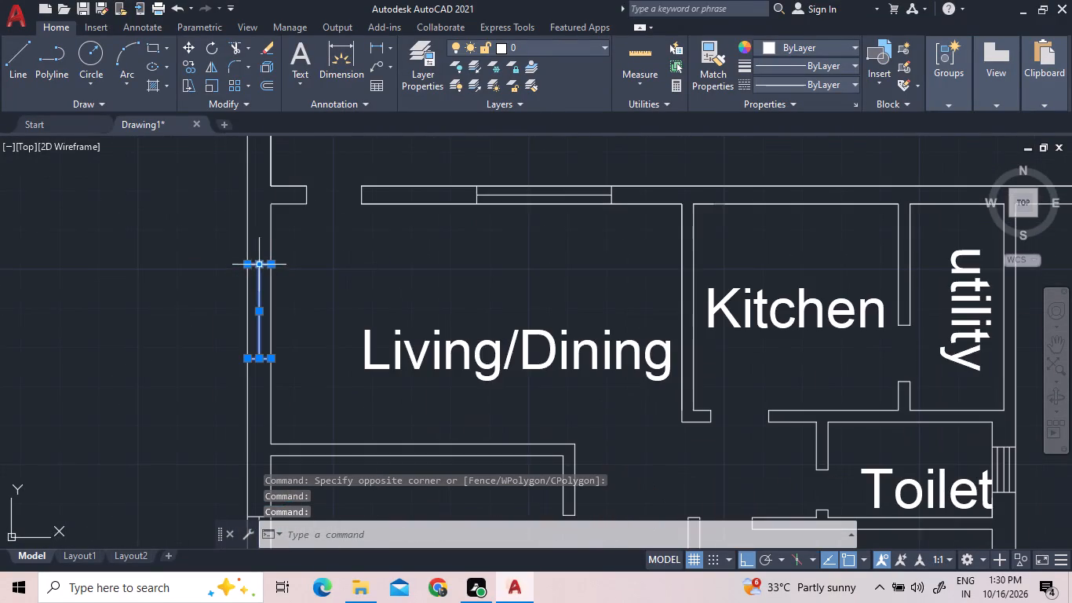
pyautogui.scroll(-2, 257, 394)
pyautogui.scroll(2, 271, 468)
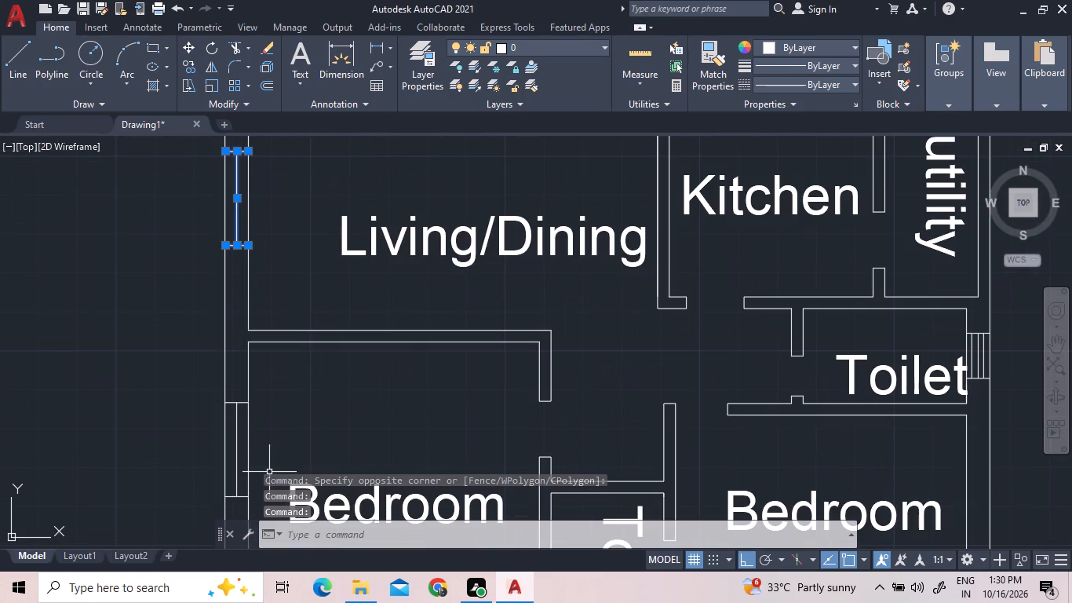
pyautogui.scroll(3, 241, 506)
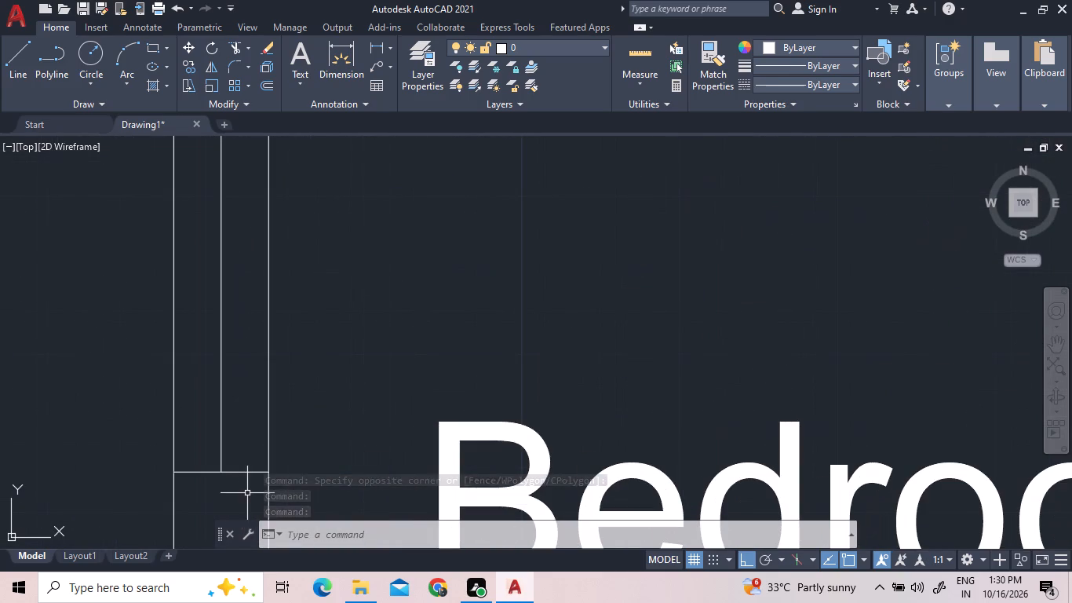
pyautogui.click(248, 492)
pyautogui.scroll(-2, 197, 415)
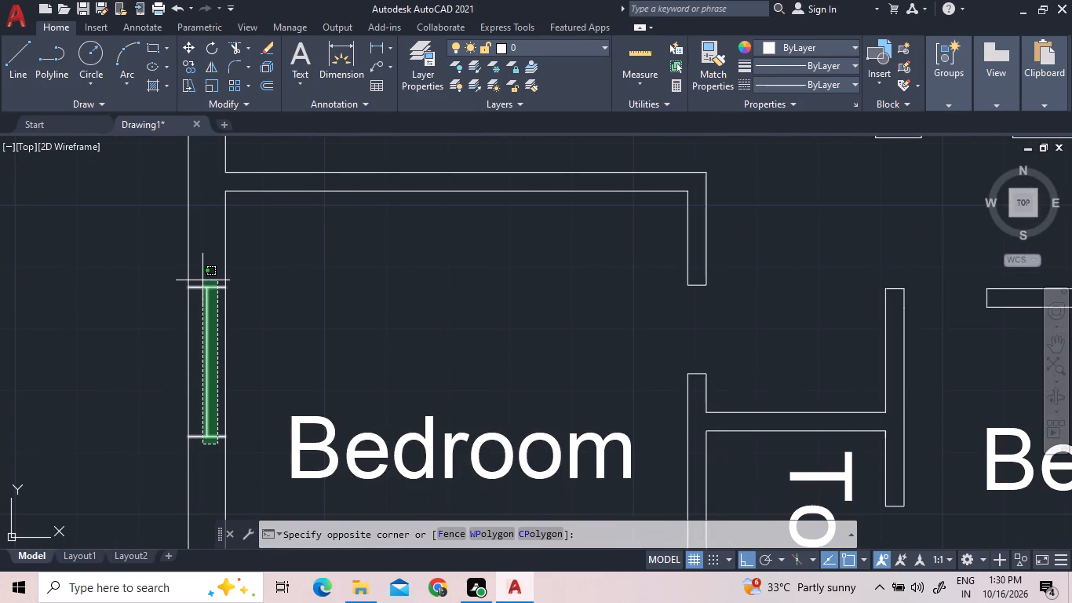
pyautogui.doubleClick(202, 280)
pyautogui.scroll(-3, 295, 288)
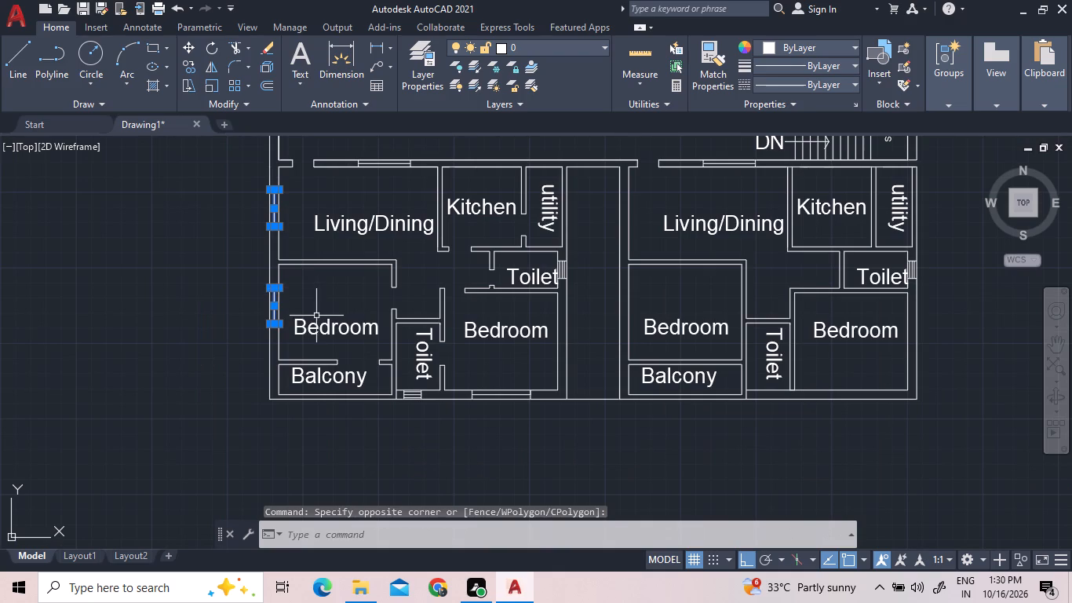
pyautogui.rightClick(334, 300)
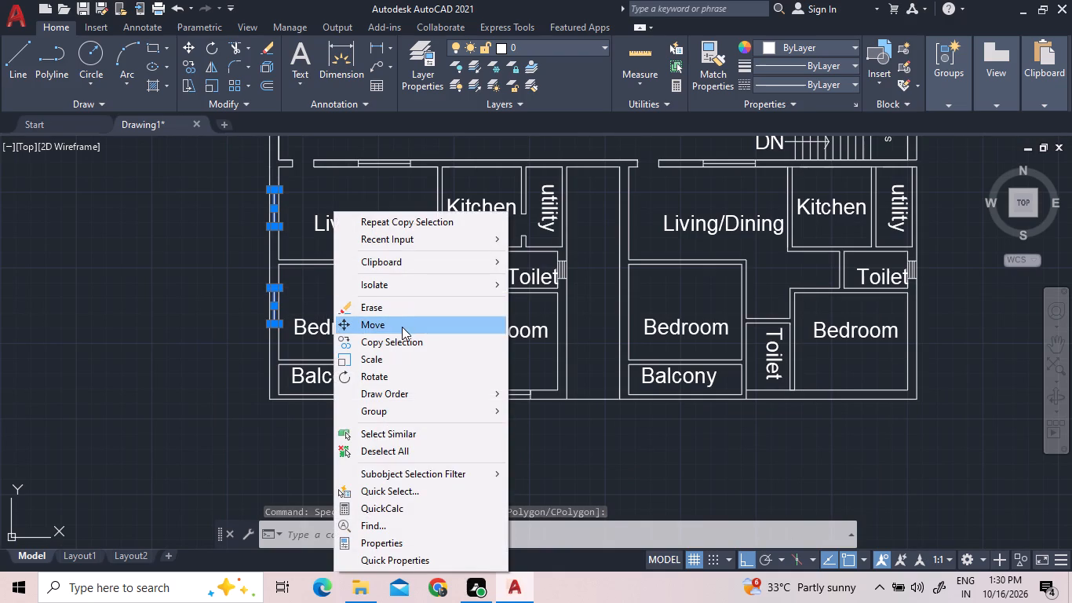
pyautogui.doubleClick(398, 344)
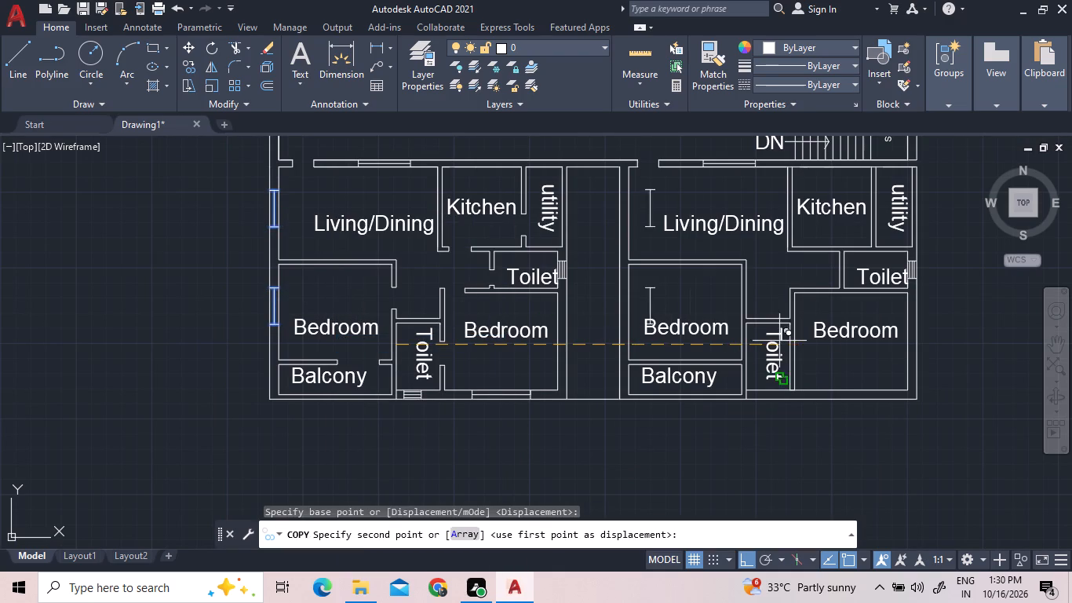
pyautogui.scroll(2, 771, 370)
pyautogui.scroll(-3, 726, 391)
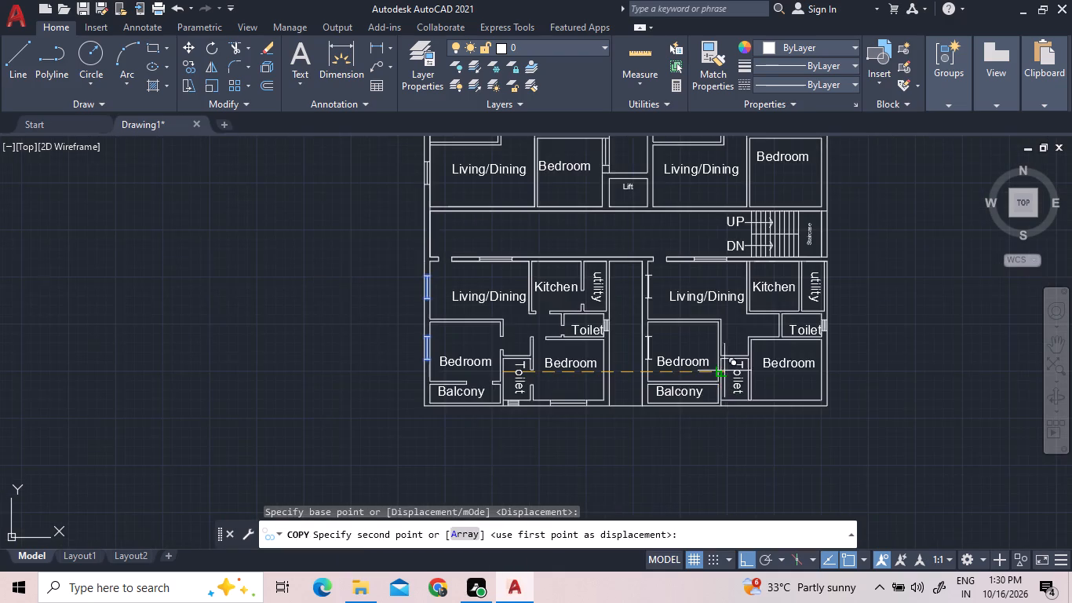
pyautogui.scroll(2, 714, 265)
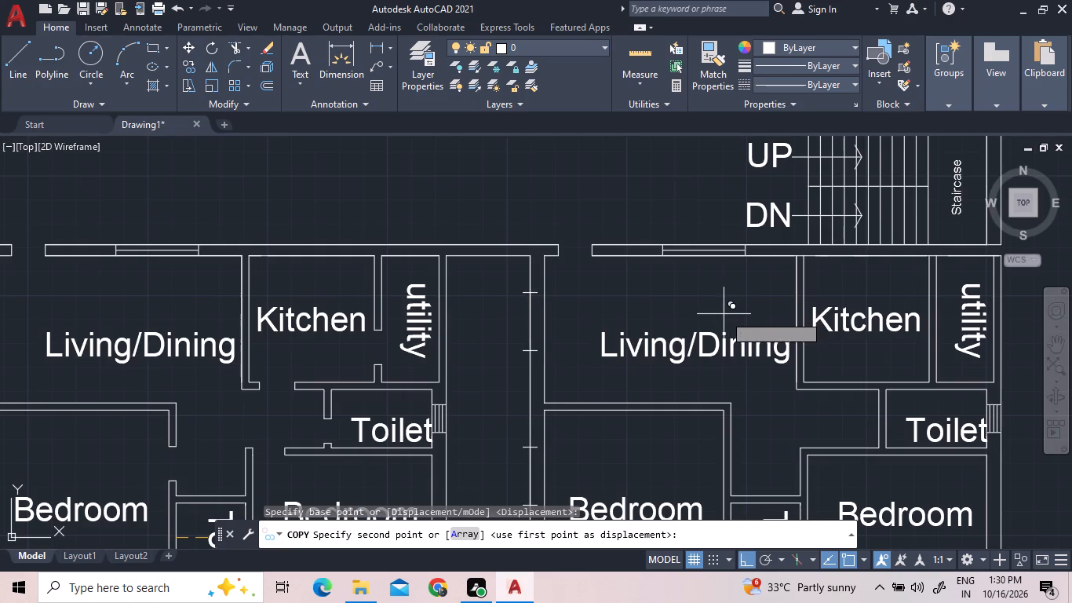
pyautogui.scroll(3, 724, 314)
pyautogui.scroll(-3, 738, 317)
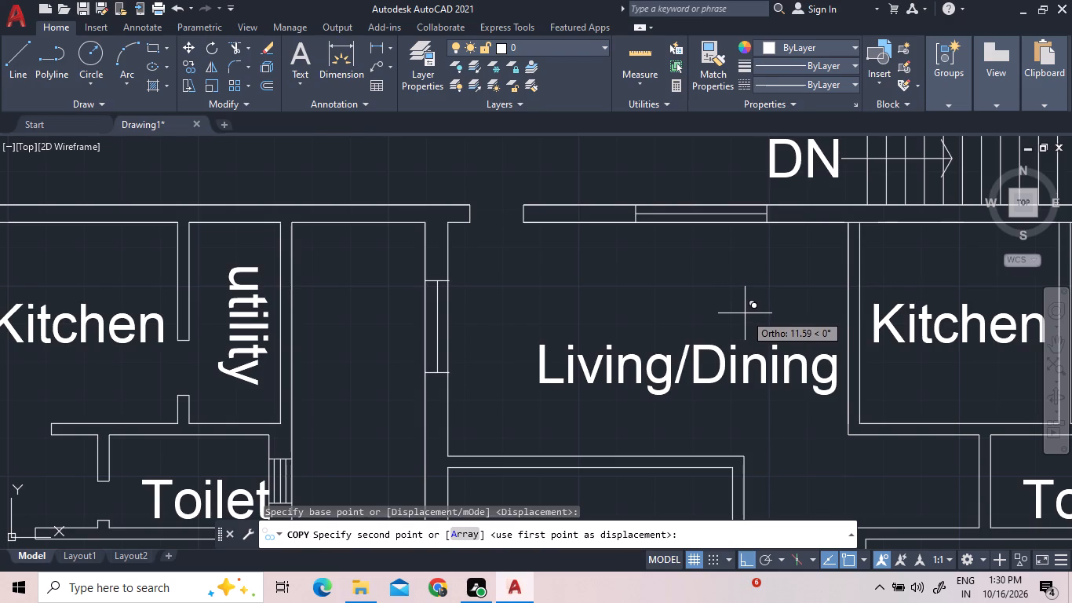
pyautogui.click(743, 314)
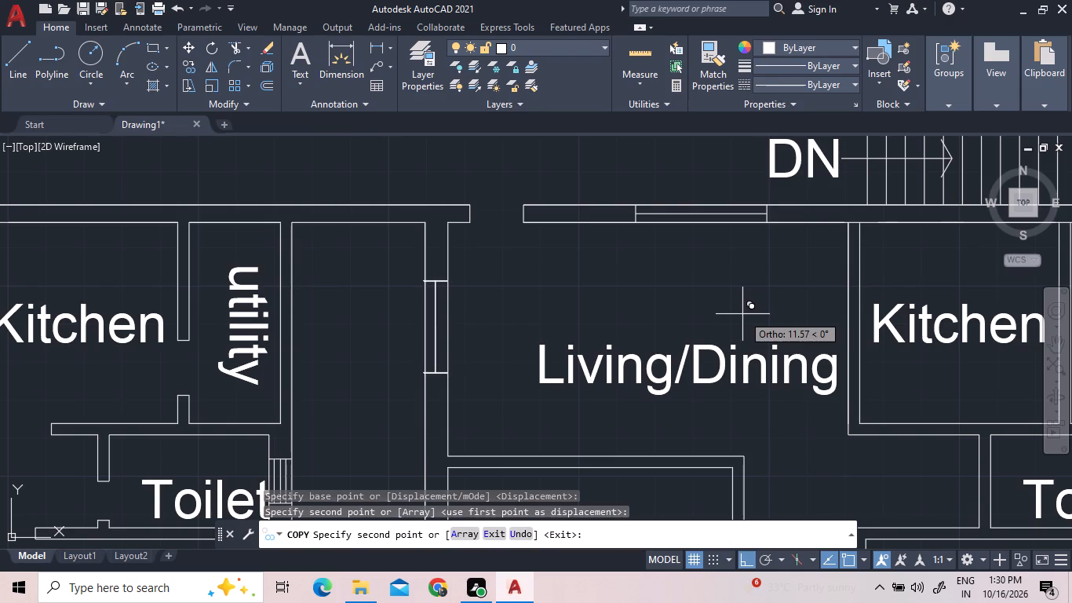
pyautogui.scroll(-2, 753, 300)
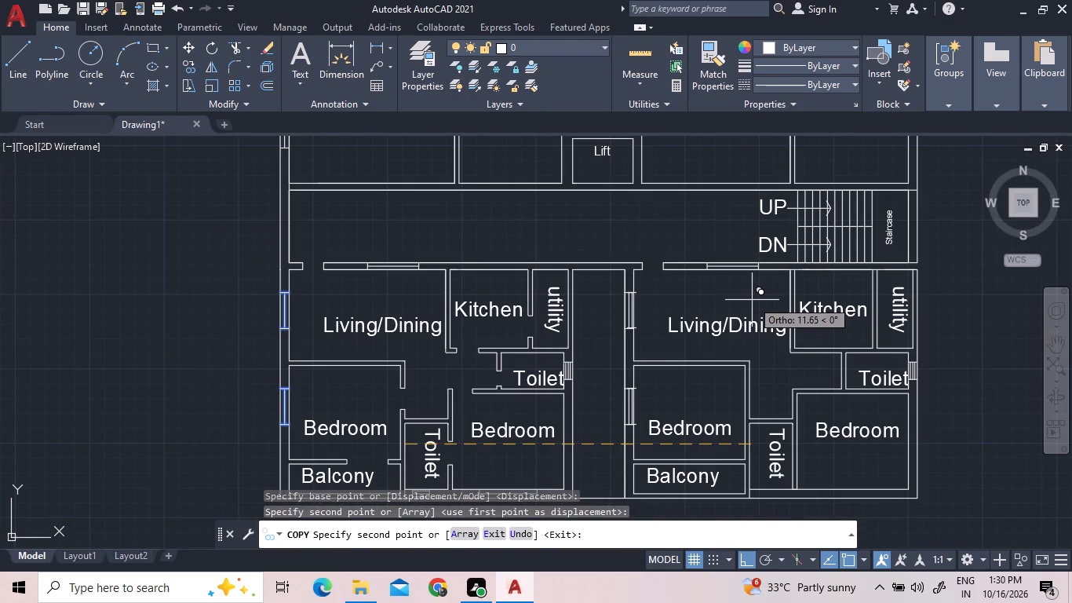
pyautogui.press('Escape')
# Move the copied Living/Dining west window in the southeast unit slightly east so its end lines meet the wall's inner line.
pyautogui.scroll(4, 652, 291)
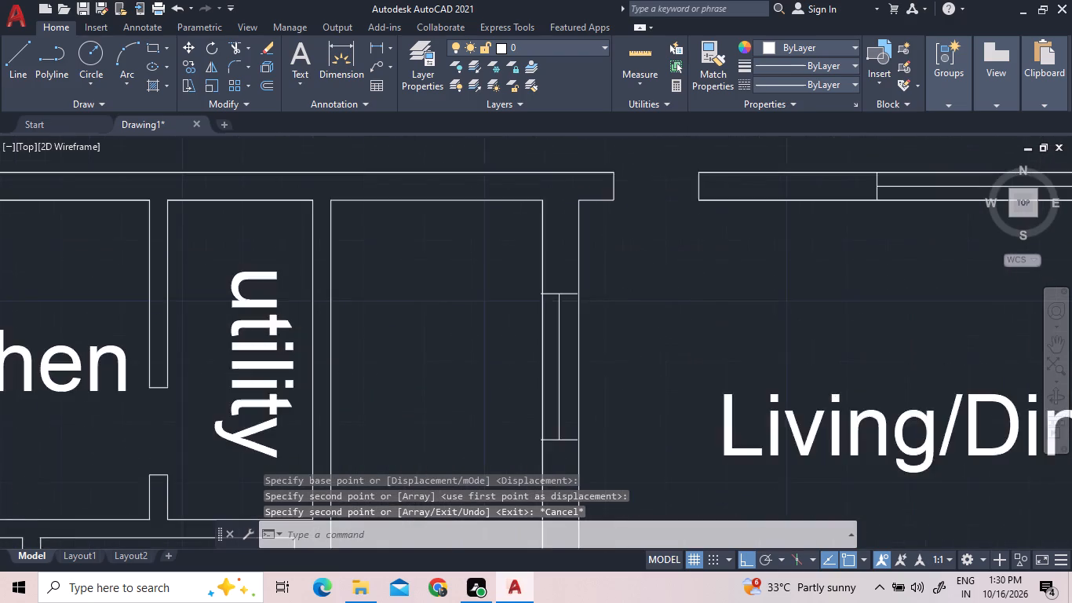
pyautogui.scroll(1, 564, 304)
pyautogui.scroll(-3, 518, 286)
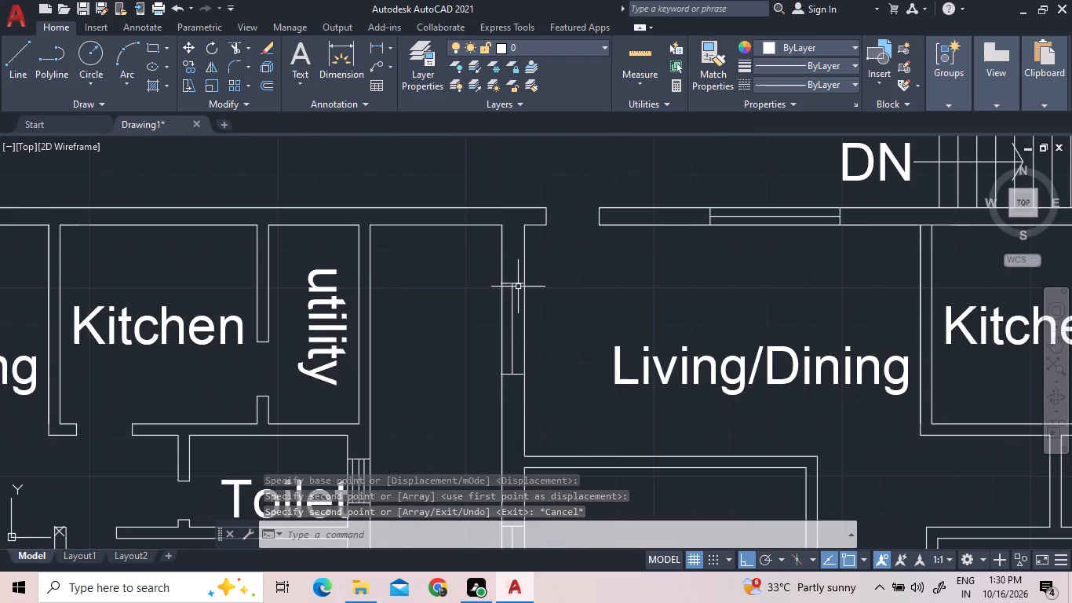
pyautogui.doubleClick(519, 383)
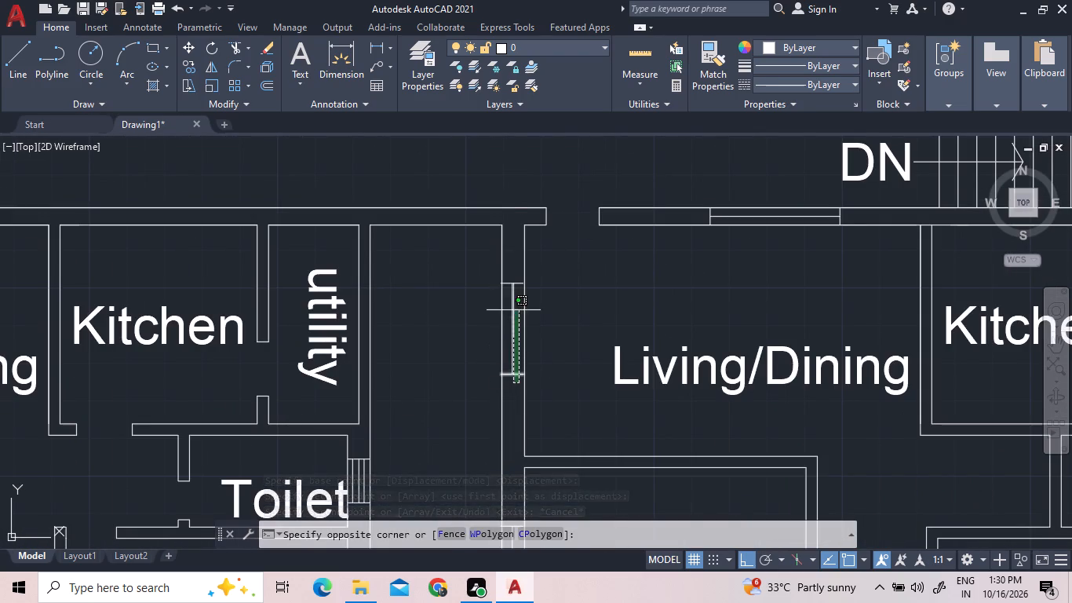
pyautogui.doubleClick(508, 280)
pyautogui.rightClick(508, 280)
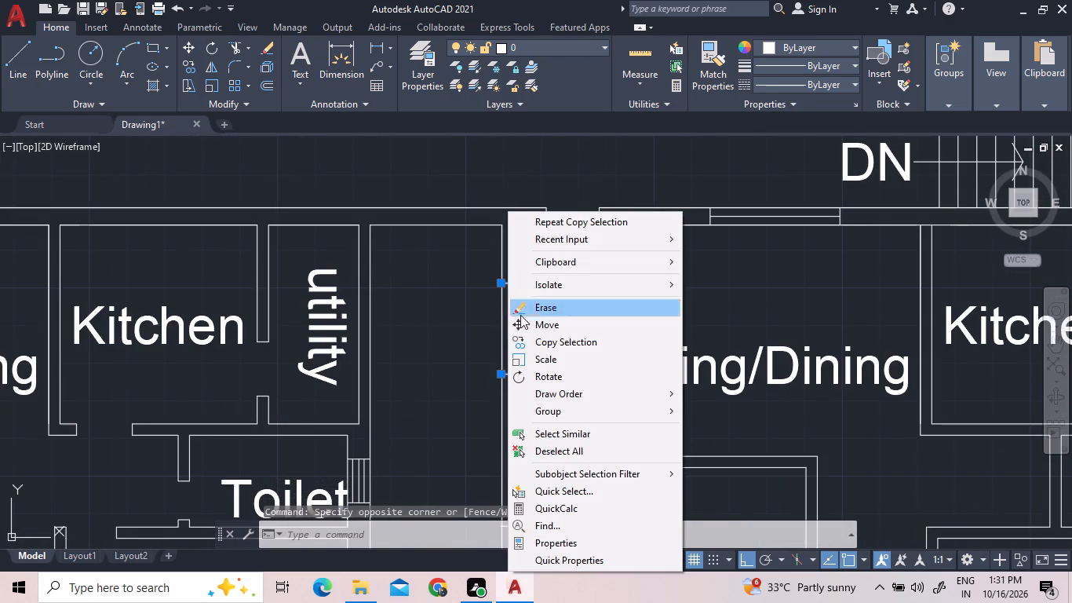
pyautogui.click(547, 331)
pyautogui.scroll(2, 496, 268)
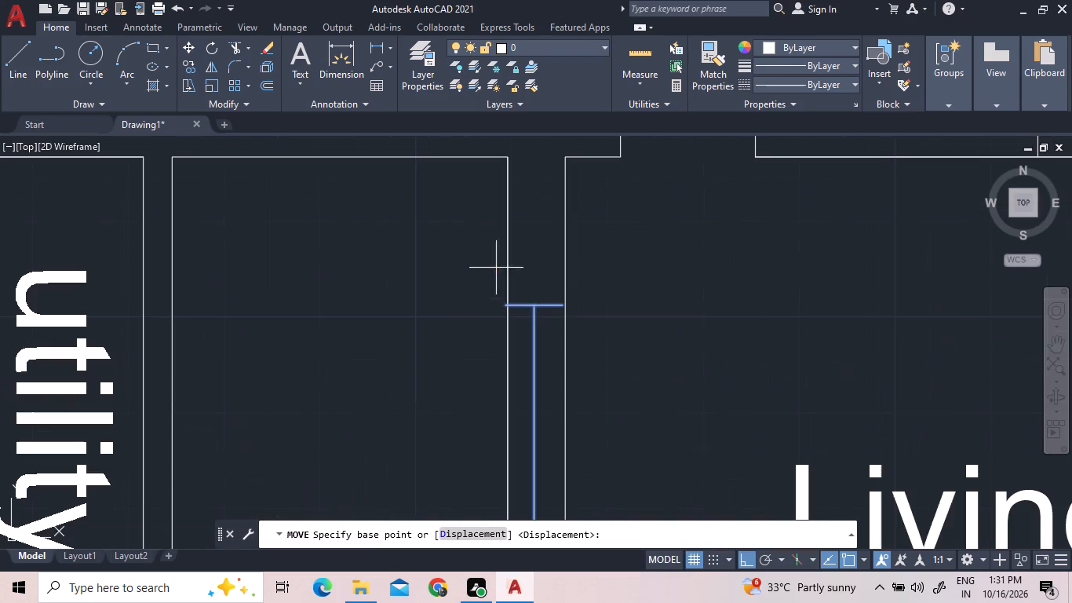
pyautogui.scroll(2, 556, 309)
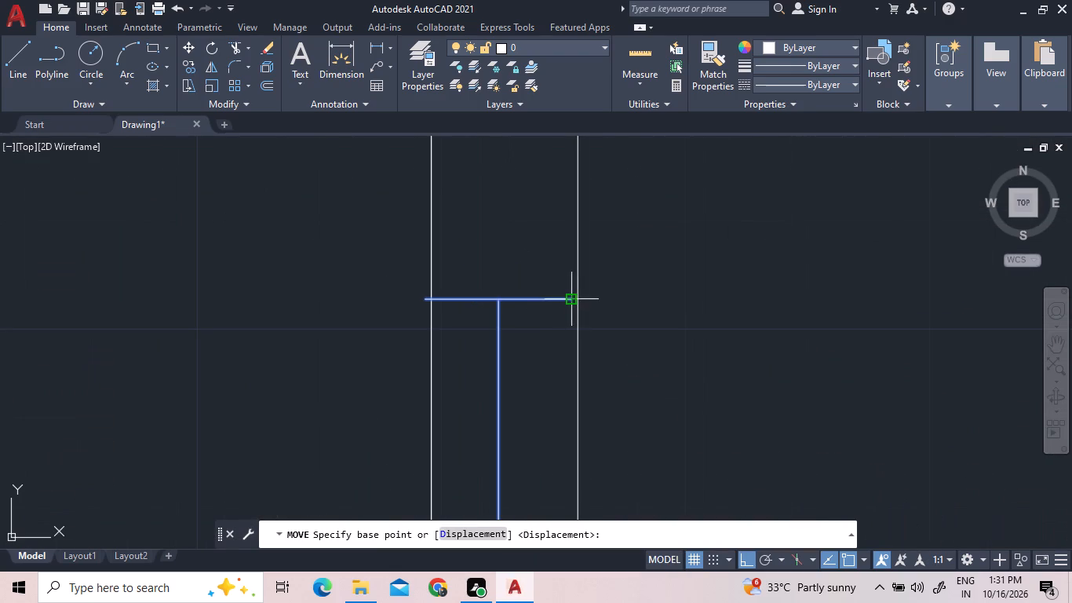
pyautogui.click(574, 298)
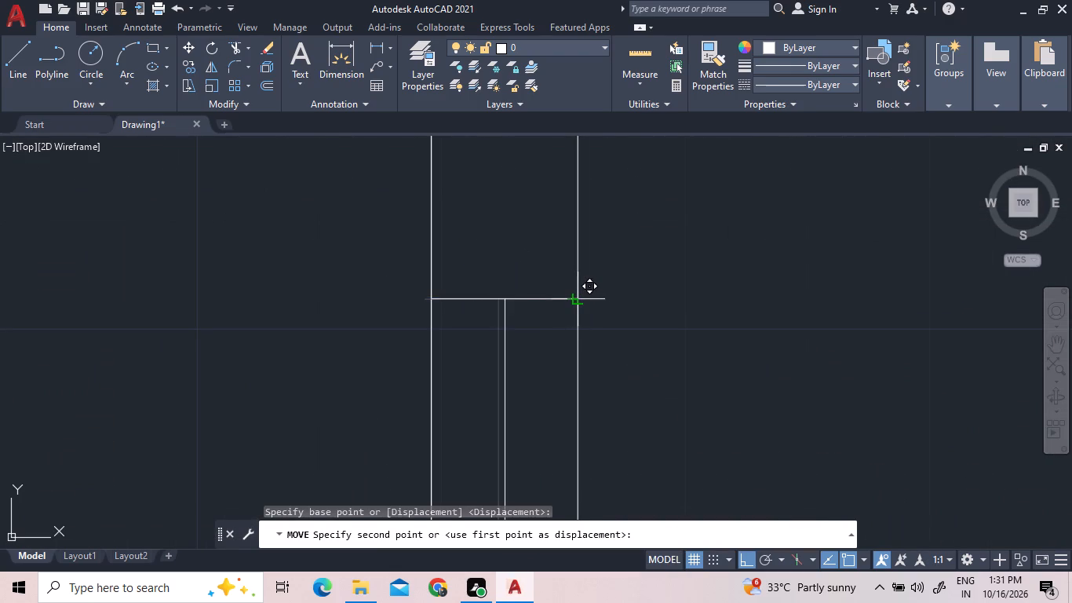
pyautogui.doubleClick(580, 301)
pyautogui.scroll(-5, 593, 269)
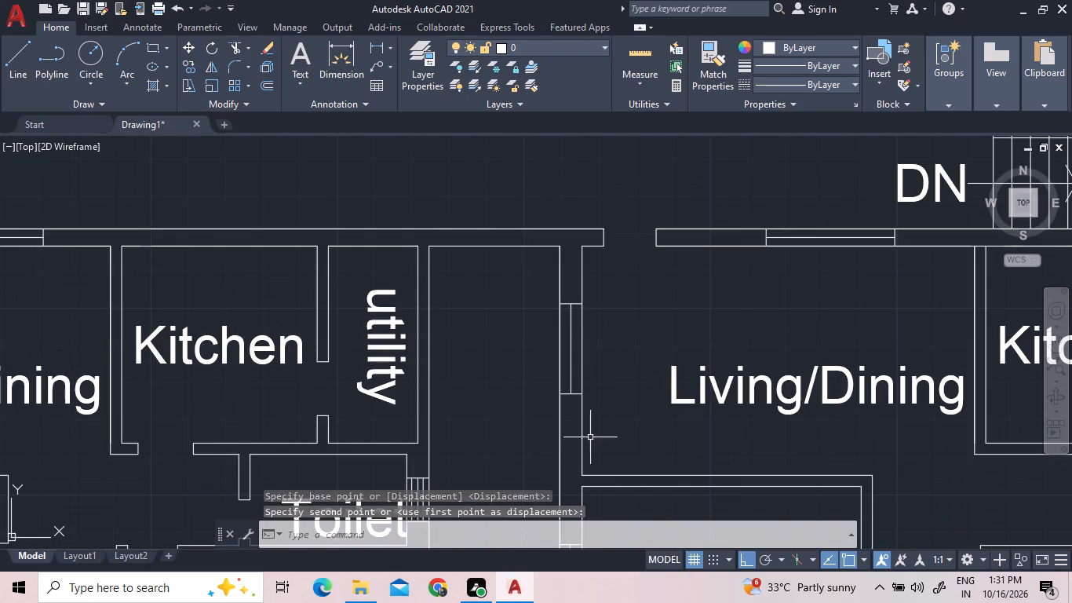
# Move the copied Bedroom west window in the southeast unit, middle and both end lines, slightly east so it meets the wall's inner line.
pyautogui.scroll(-3, 596, 428)
pyautogui.scroll(4, 600, 495)
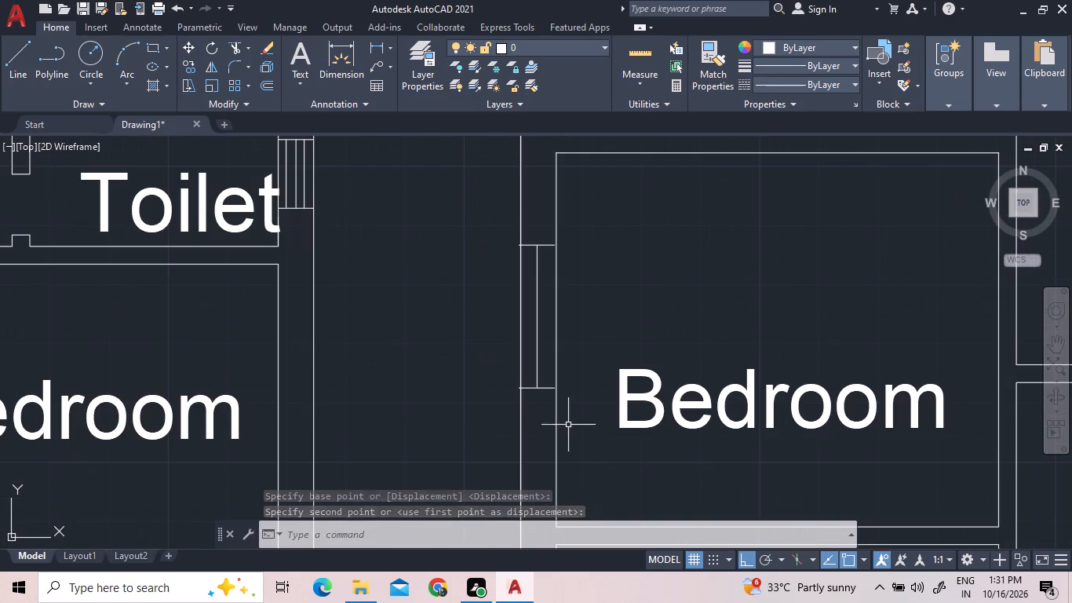
pyautogui.scroll(3, 544, 395)
pyautogui.click(551, 389)
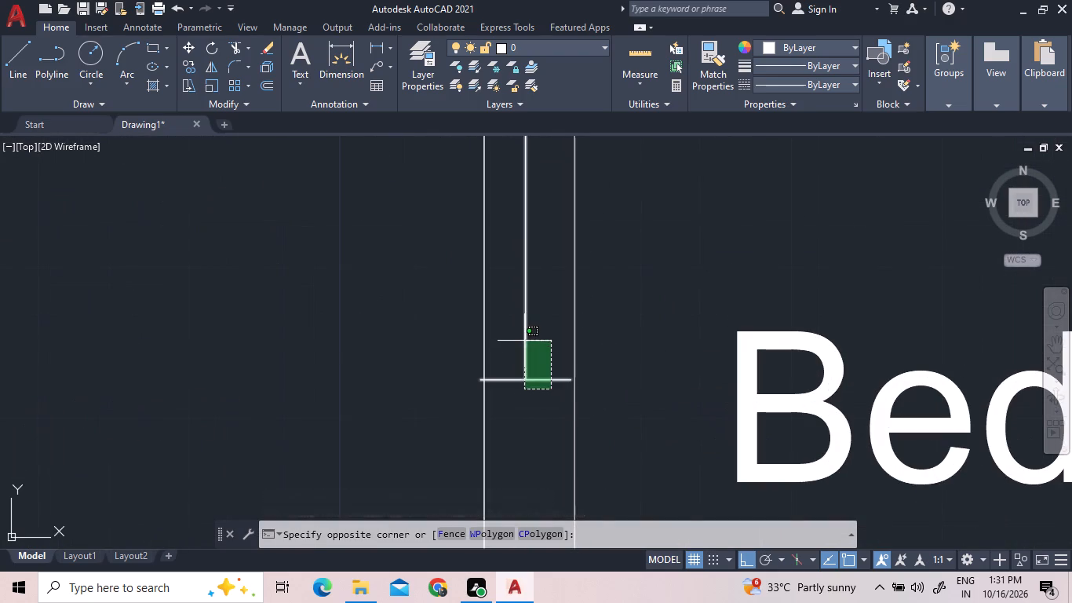
pyautogui.click(515, 341)
pyautogui.scroll(-3, 514, 355)
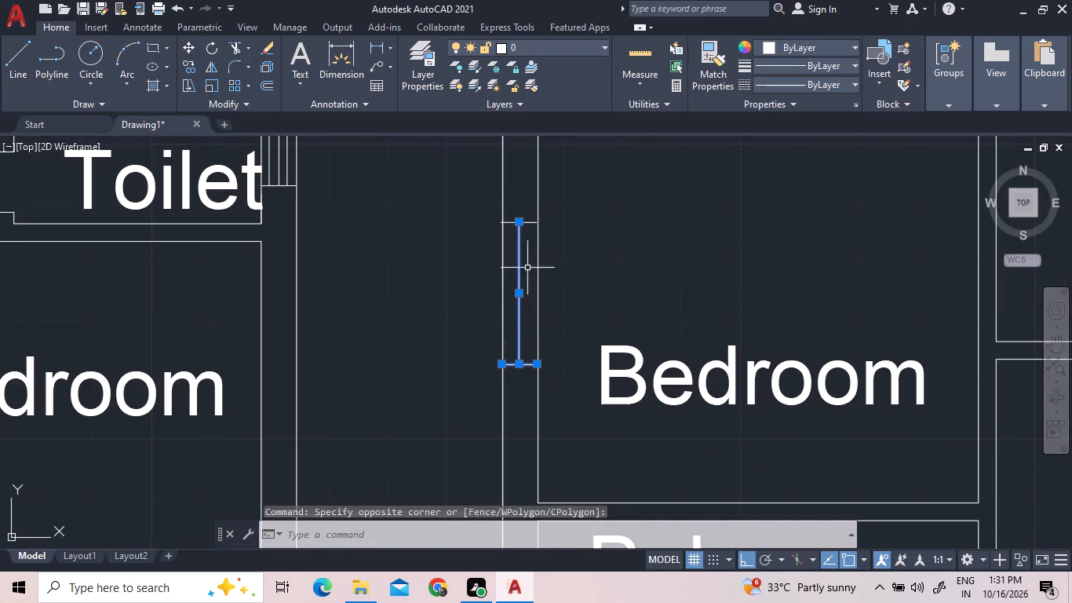
pyautogui.scroll(2, 506, 221)
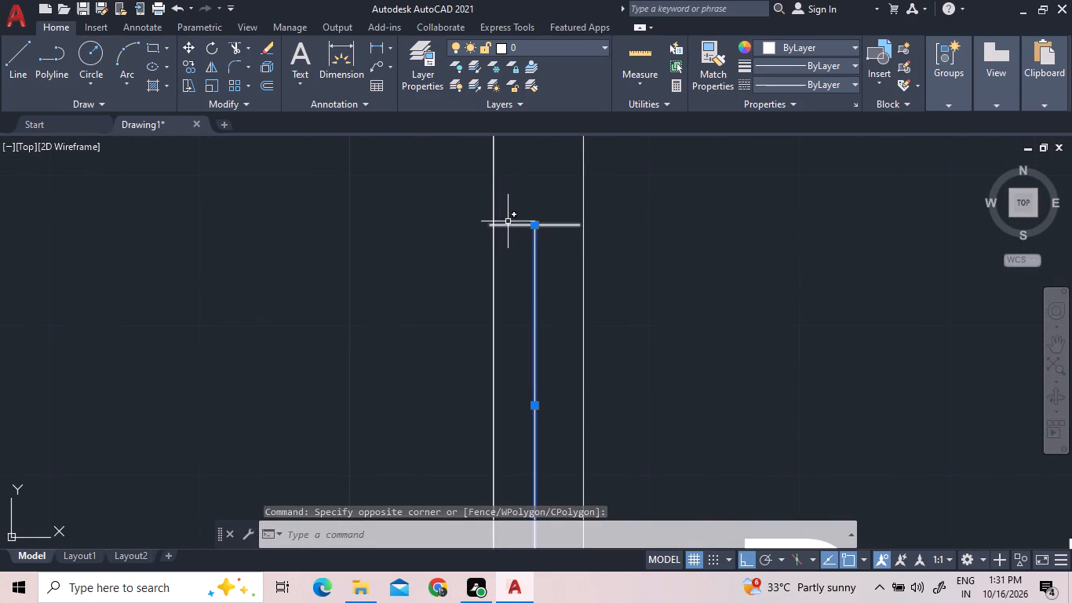
pyautogui.click(508, 225)
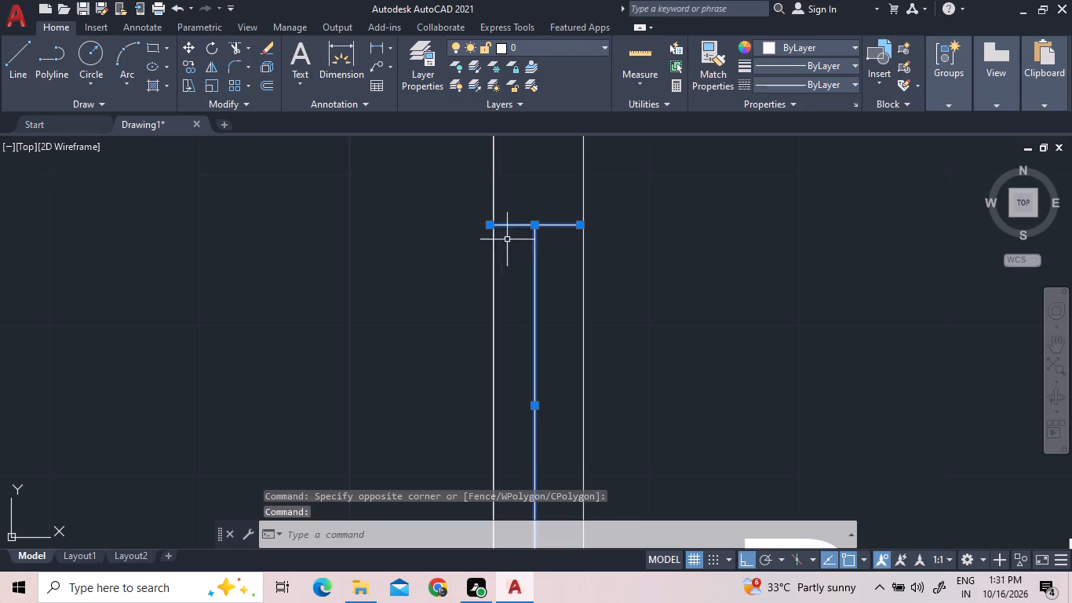
pyautogui.scroll(3, 579, 227)
pyautogui.rightClick(566, 203)
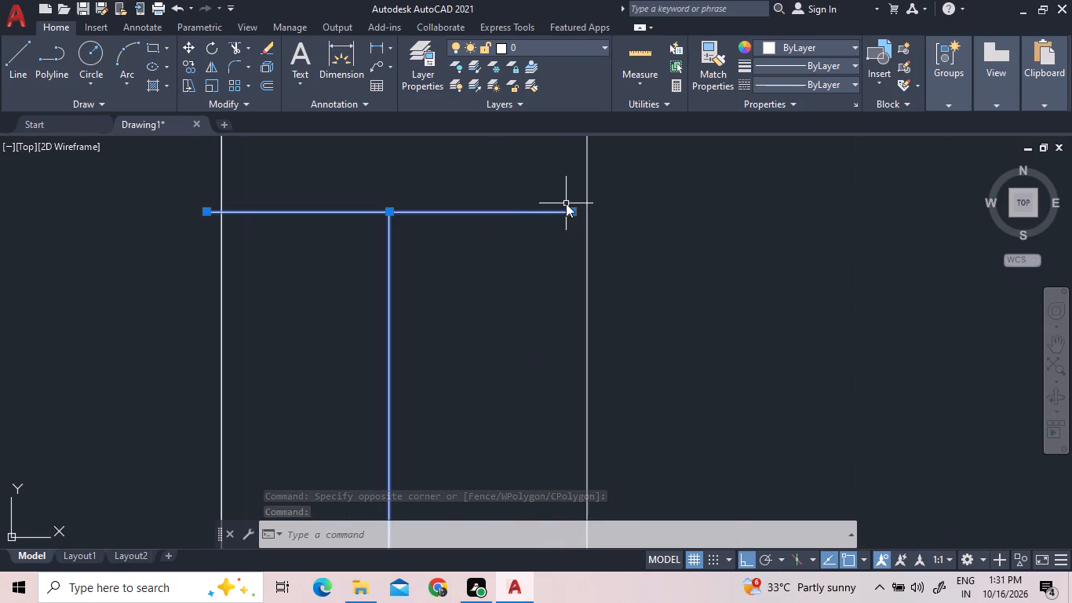
pyautogui.click(610, 320)
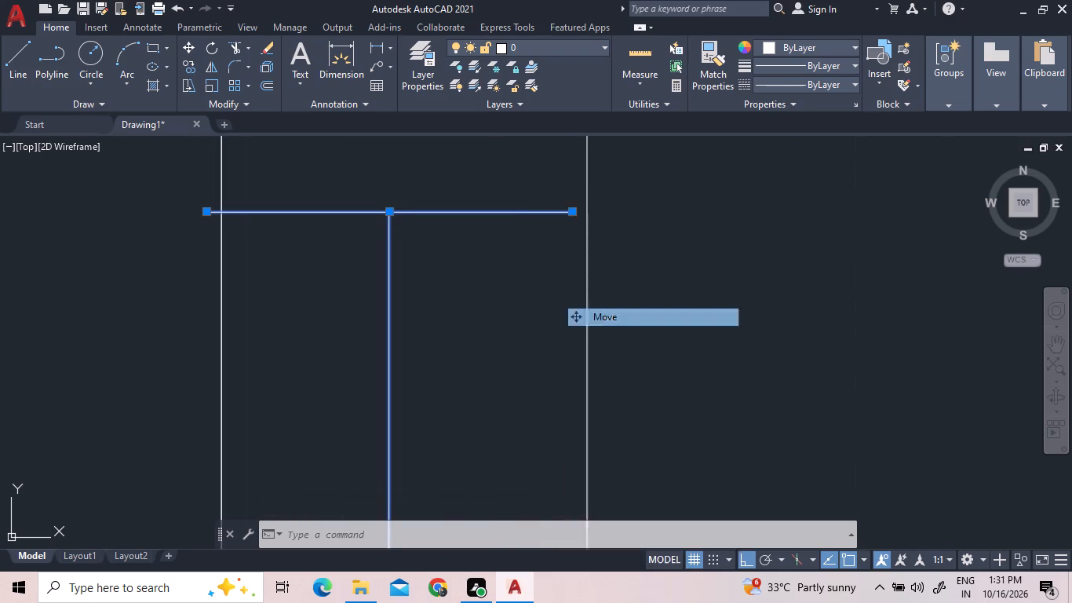
pyautogui.doubleClick(567, 211)
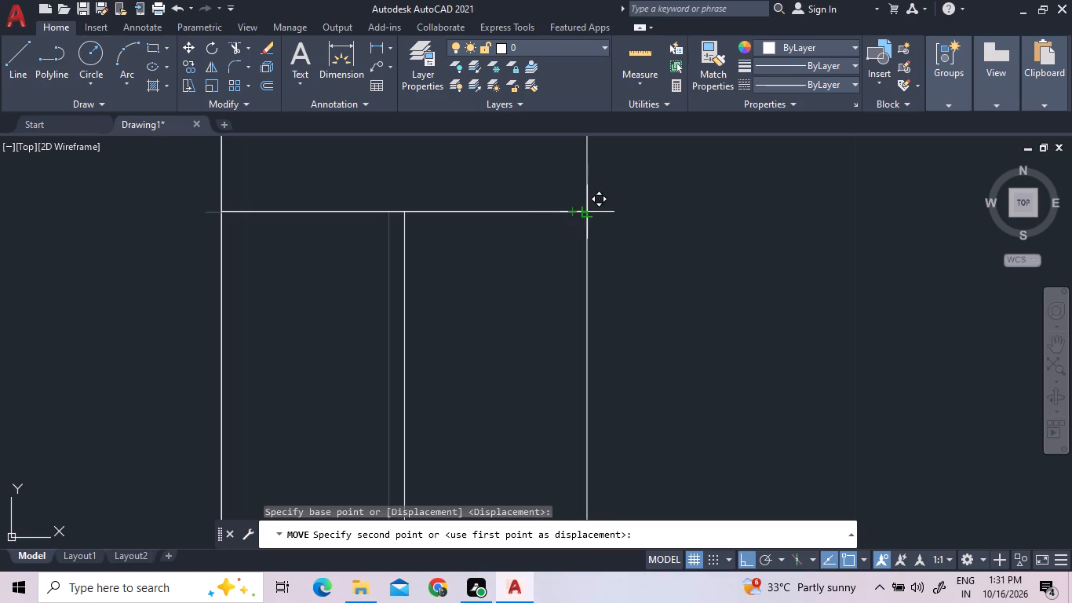
pyautogui.click(588, 214)
# Copy the southwest unit's east Bedroom south window, with middle and end lines, about 11.44 units east into the southeast unit's south wall.
pyautogui.scroll(-5, 674, 214)
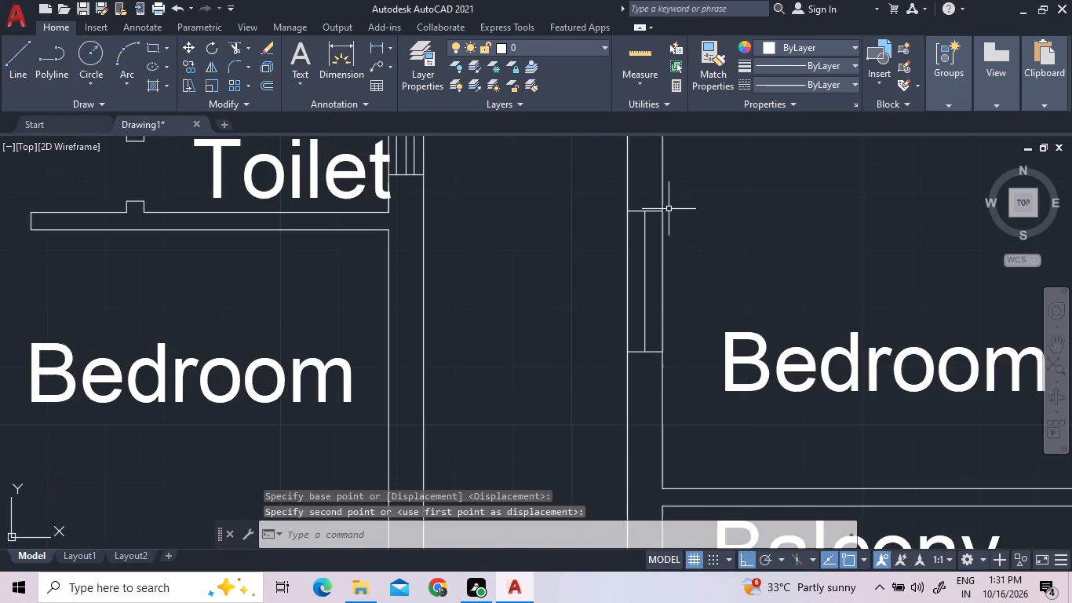
pyautogui.scroll(-3, 669, 209)
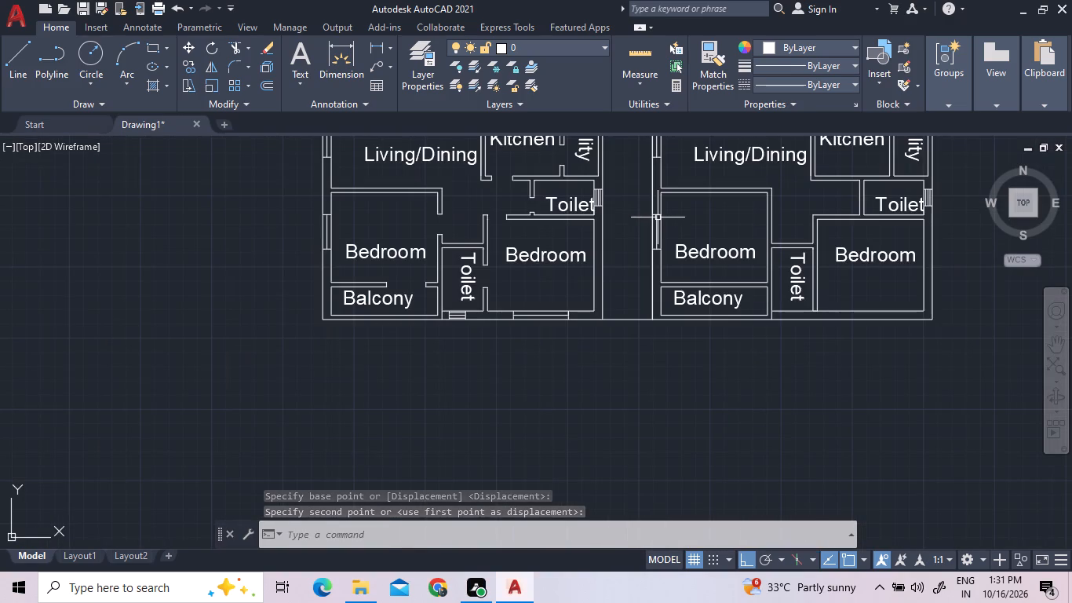
pyautogui.scroll(2, 546, 316)
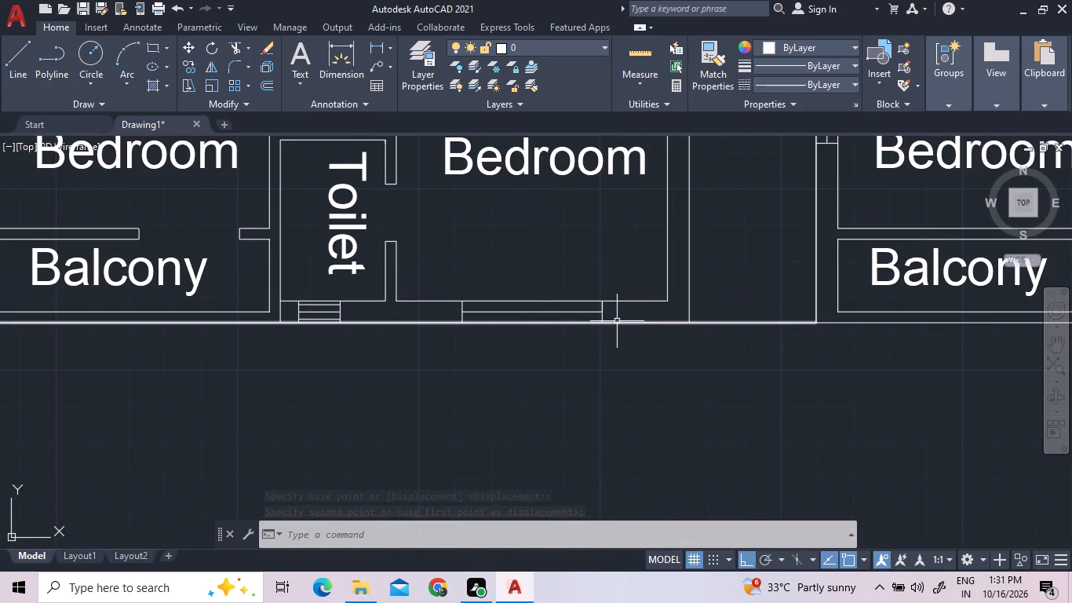
pyautogui.click(611, 317)
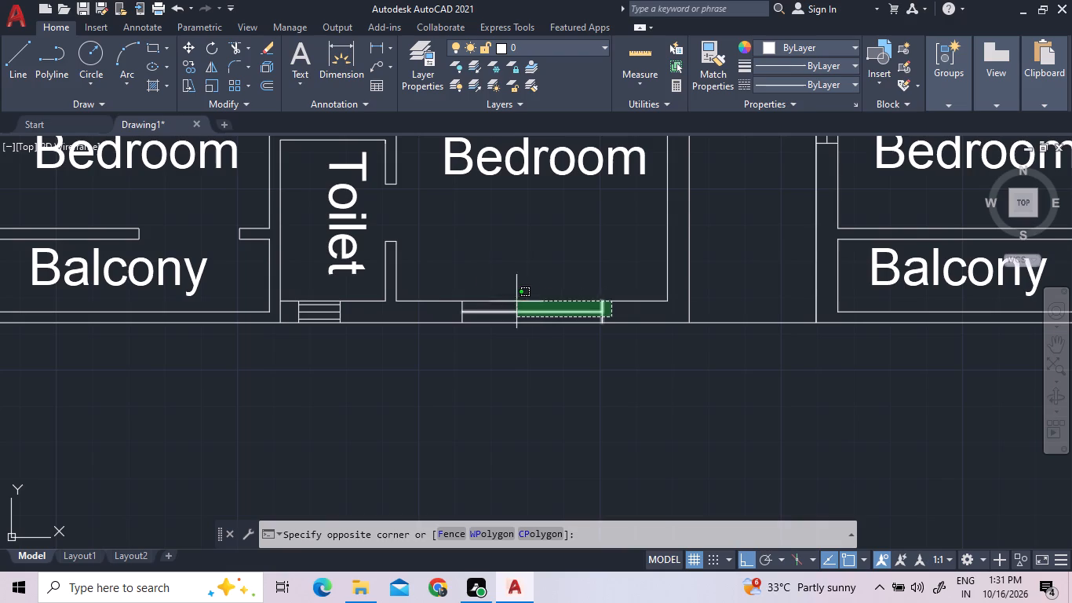
pyautogui.click(428, 310)
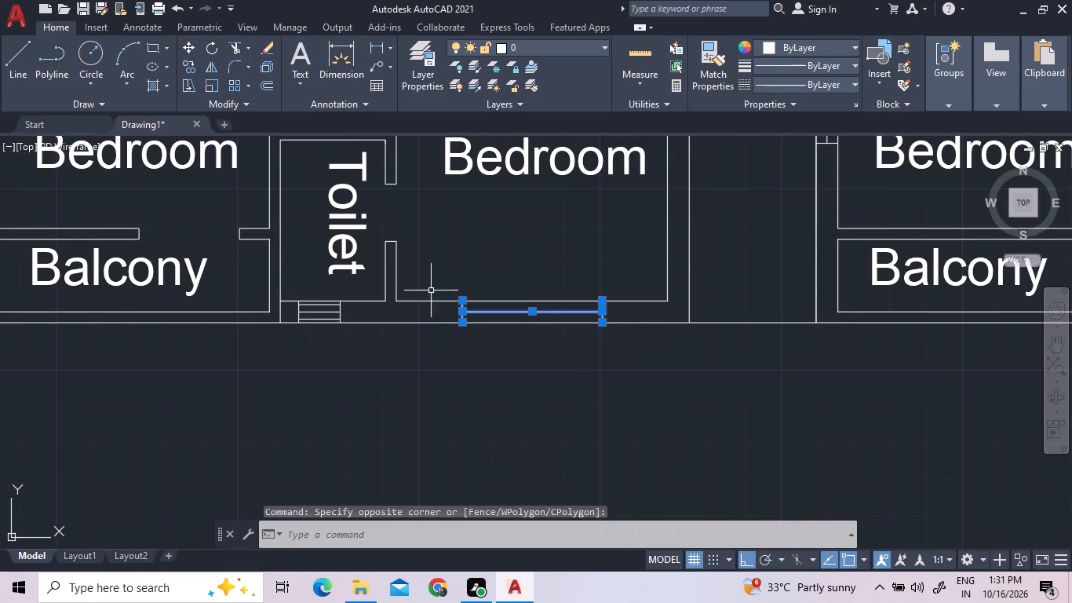
pyautogui.rightClick(434, 276)
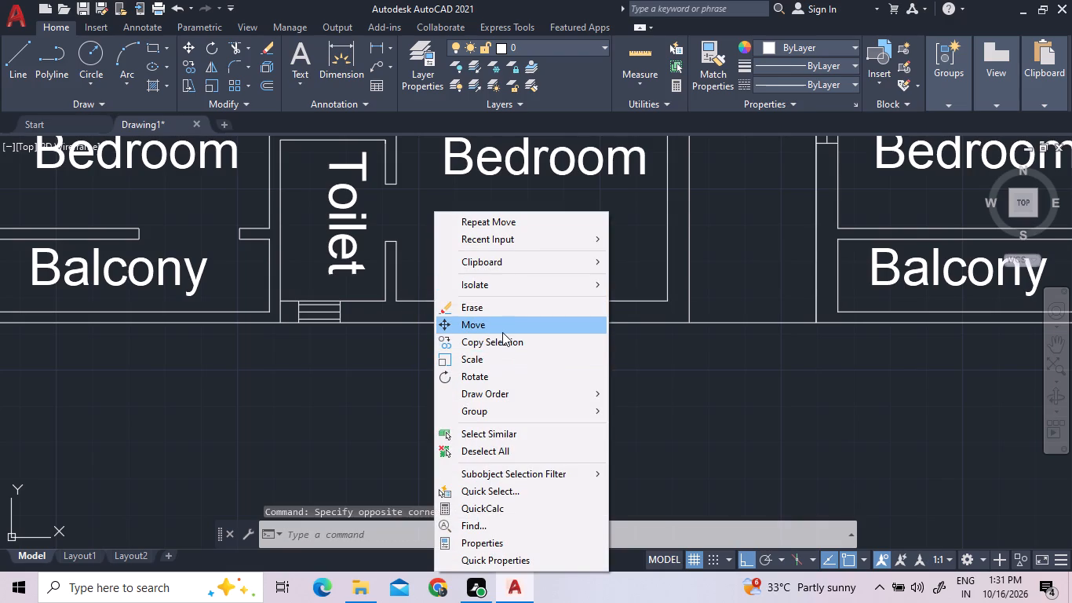
pyautogui.click(497, 345)
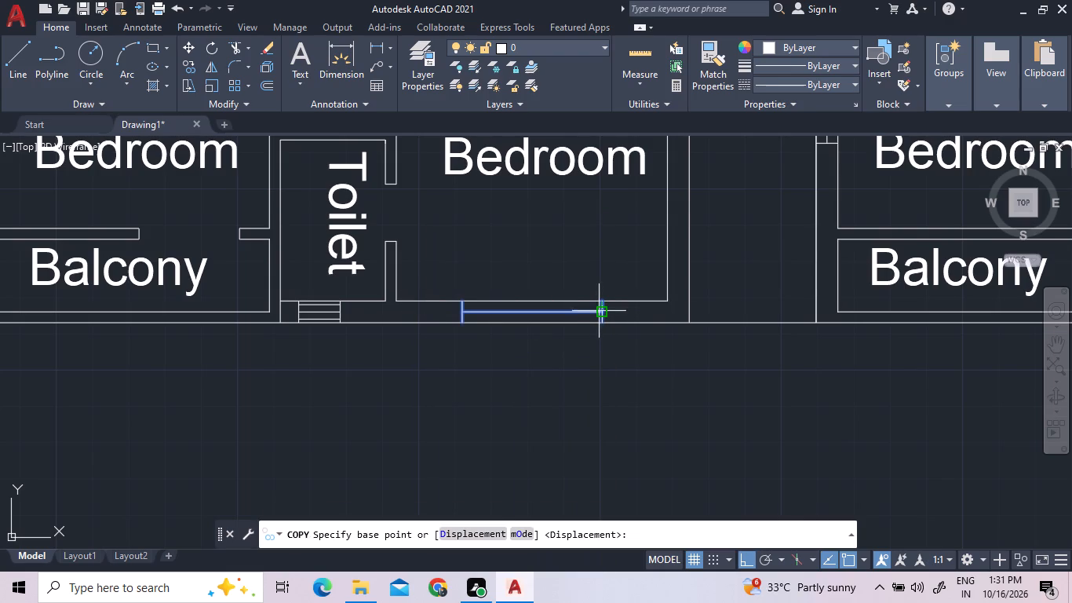
pyautogui.moveTo(600, 317); pyautogui.dragTo(608, 320)
pyautogui.scroll(-3, 691, 312)
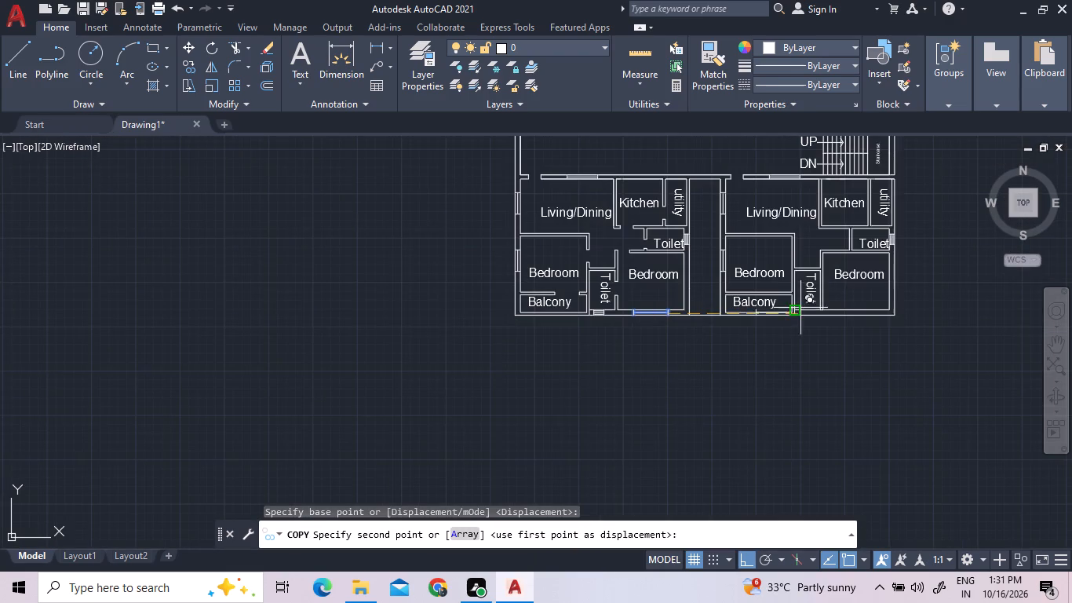
pyautogui.scroll(3, 917, 308)
pyautogui.scroll(2, 746, 312)
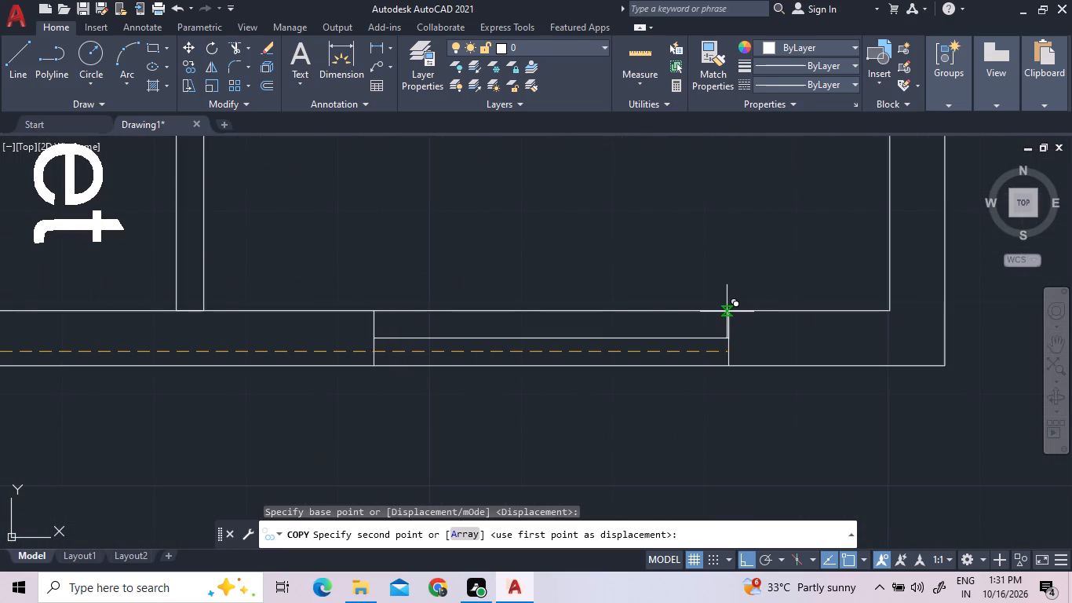
pyautogui.doubleClick(713, 319)
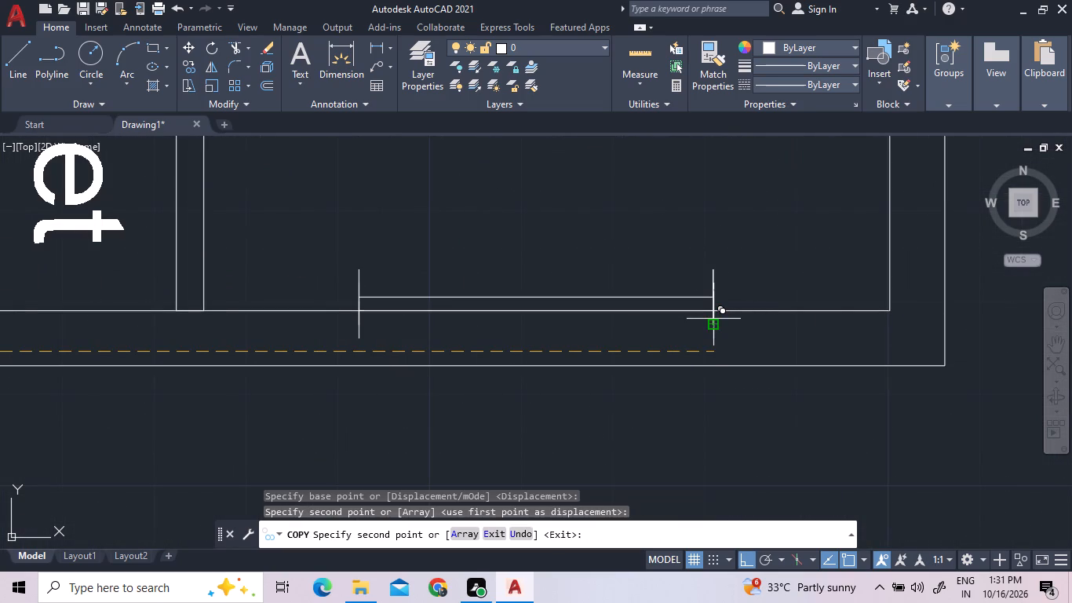
pyautogui.click(701, 248)
pyautogui.press('Escape')
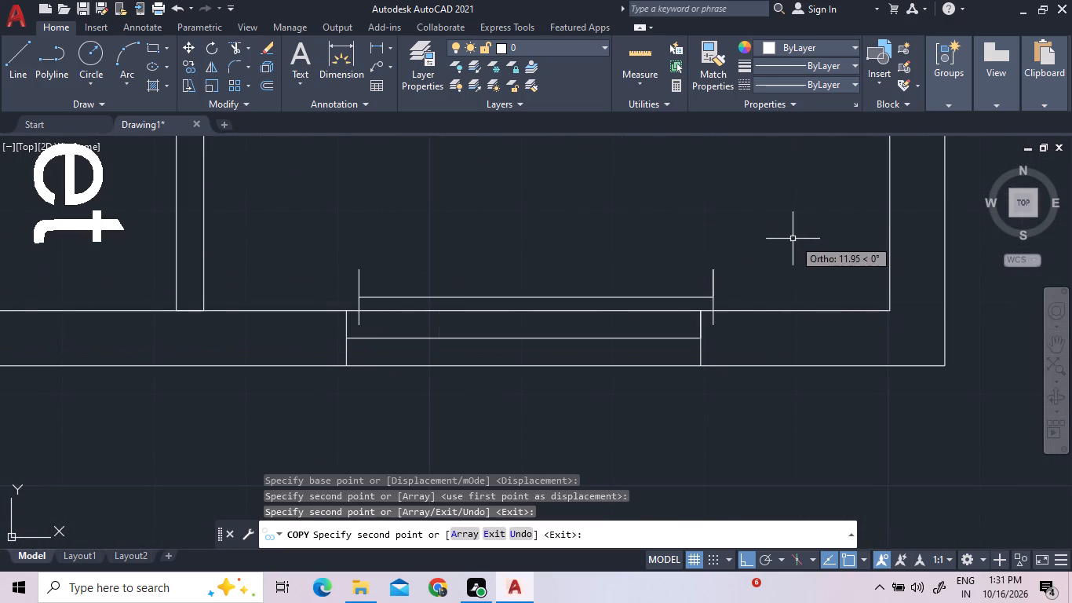
# Erase the stray window copy lying above the south wall in the southeast unit's east Bedroom.
pyautogui.click(740, 302)
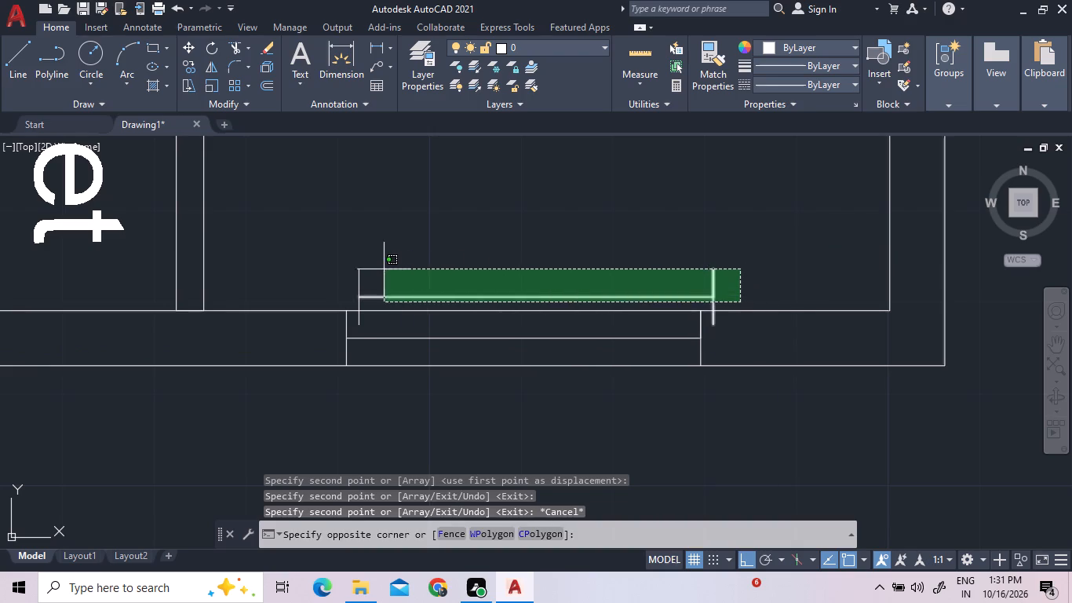
pyautogui.doubleClick(300, 255)
pyautogui.press('Delete')
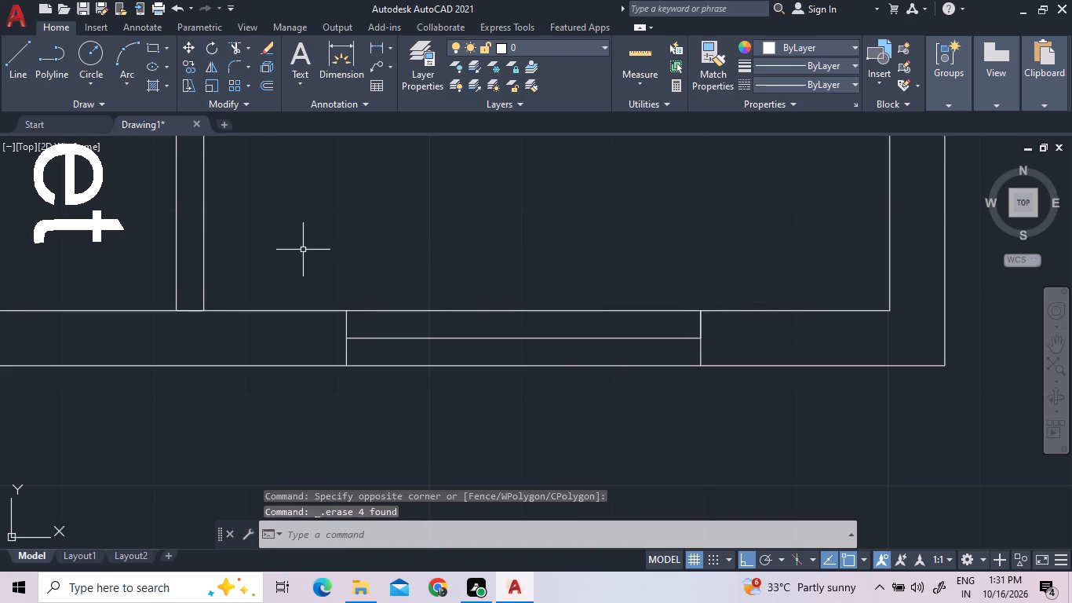
# Copy both jamb lines of the southwest unit's Balcony door about 11.51 units east into the southeast unit's wall between Bedroom and Balcony.
pyautogui.scroll(-4, 508, 244)
pyautogui.scroll(-1, 557, 330)
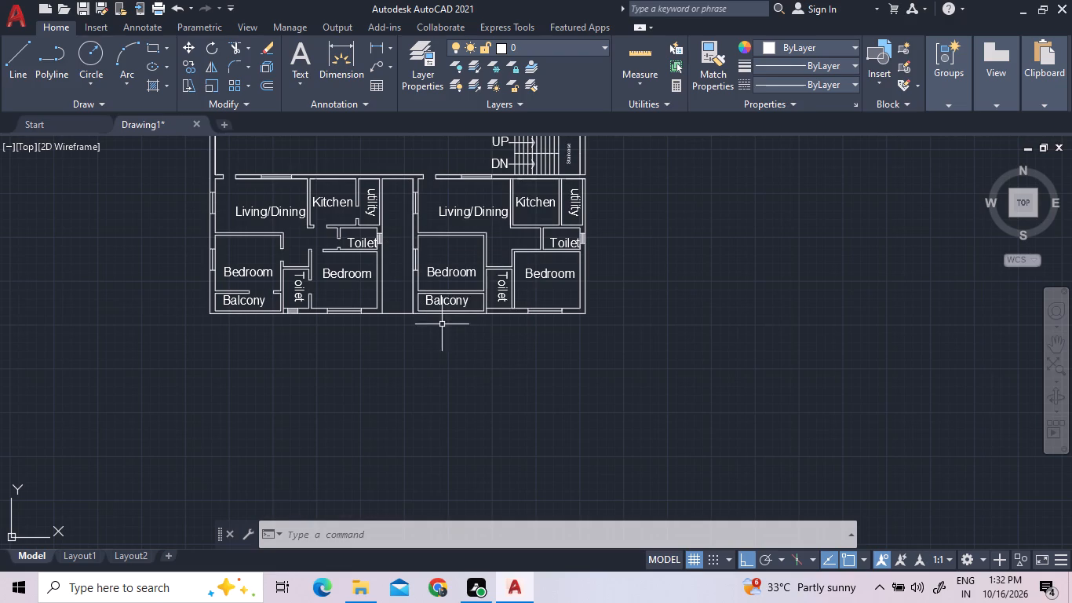
pyautogui.scroll(2, 299, 306)
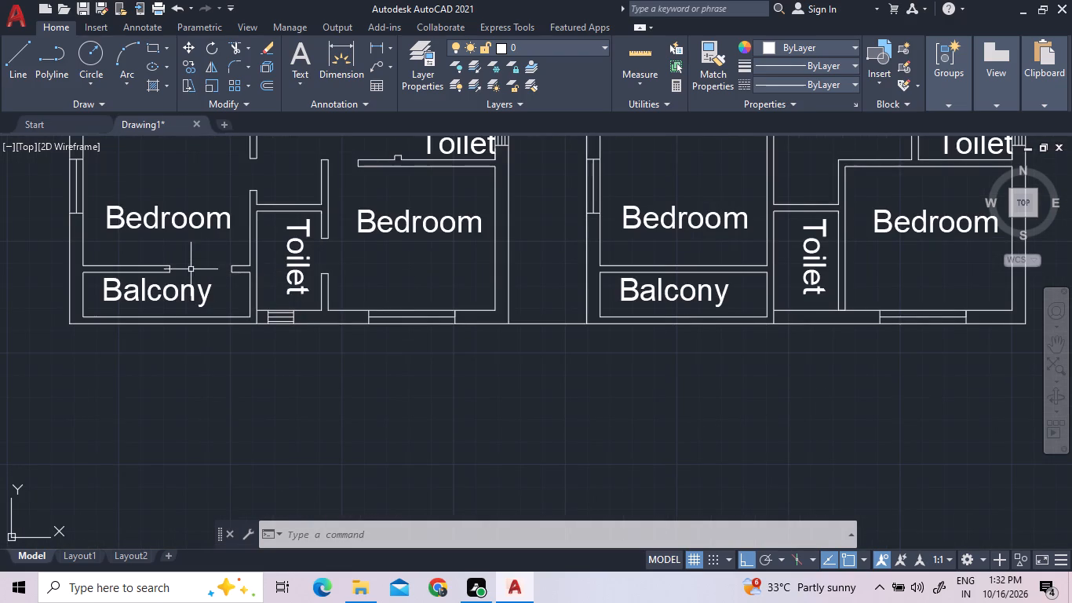
pyautogui.click(168, 269)
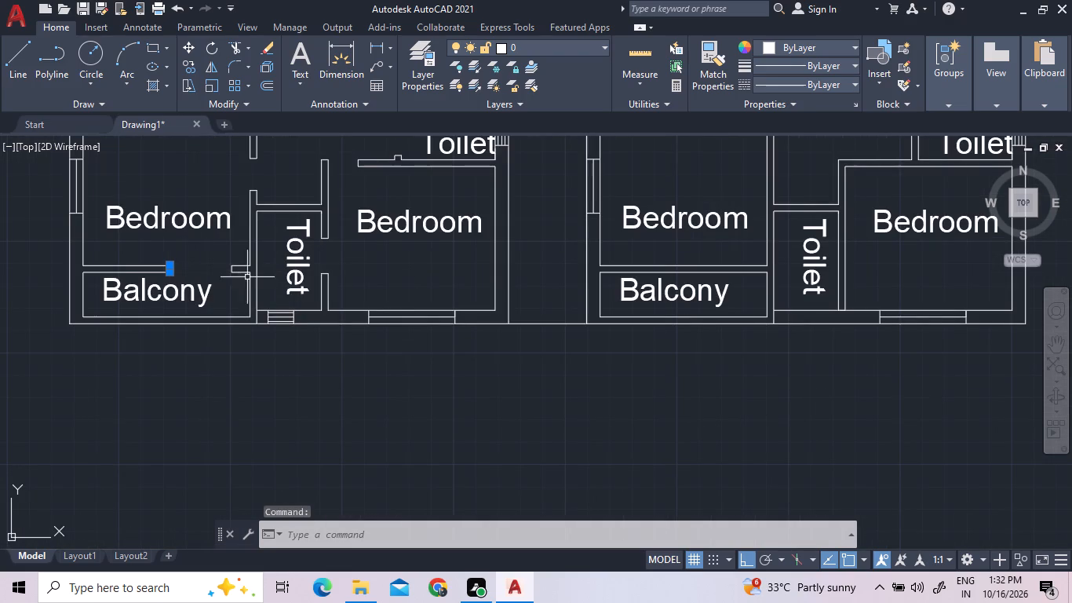
pyautogui.click(233, 268)
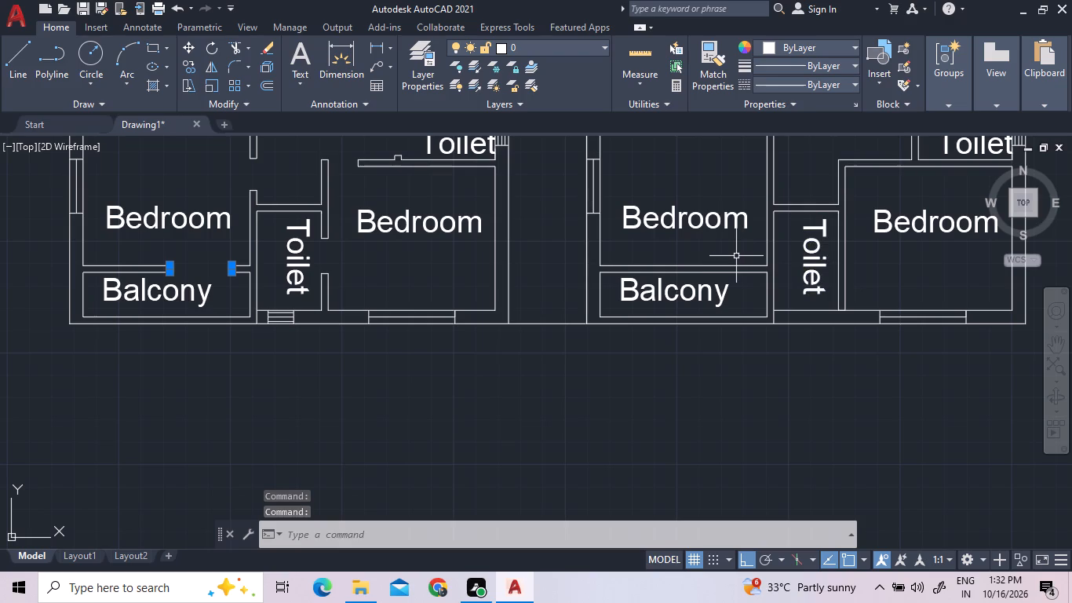
pyautogui.rightClick(443, 267)
pyautogui.click(481, 344)
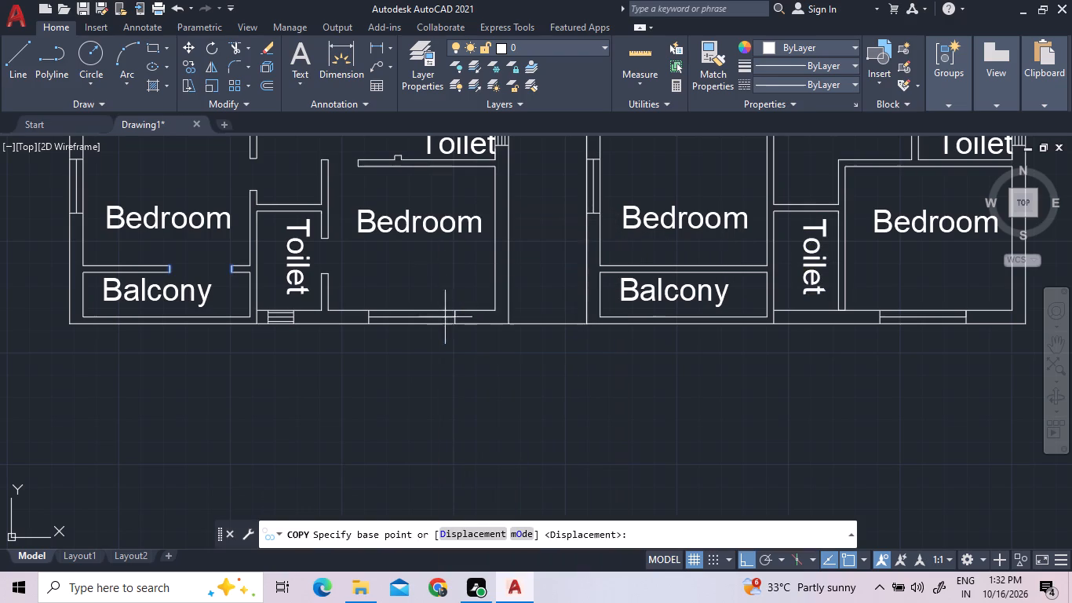
pyautogui.click(272, 269)
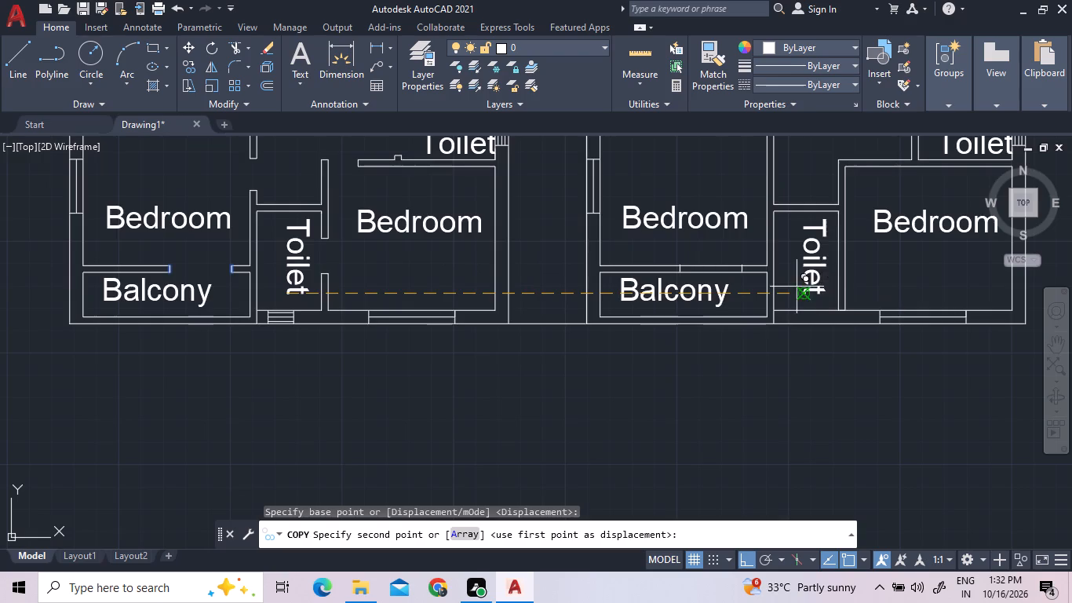
pyautogui.scroll(3, 797, 287)
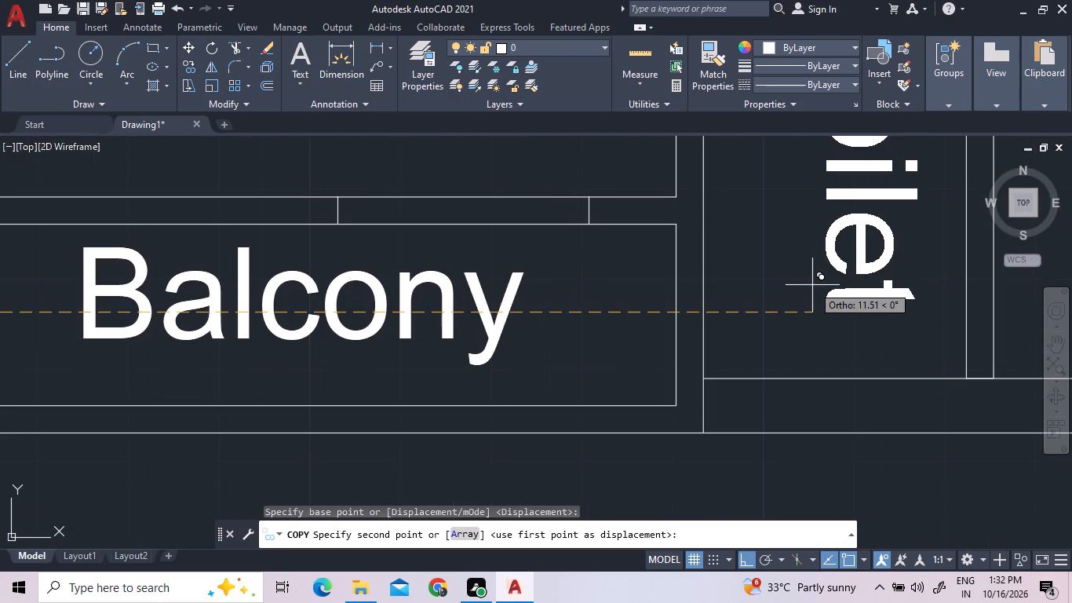
pyautogui.click(812, 285)
pyautogui.rightClick(609, 286)
pyautogui.click(629, 287)
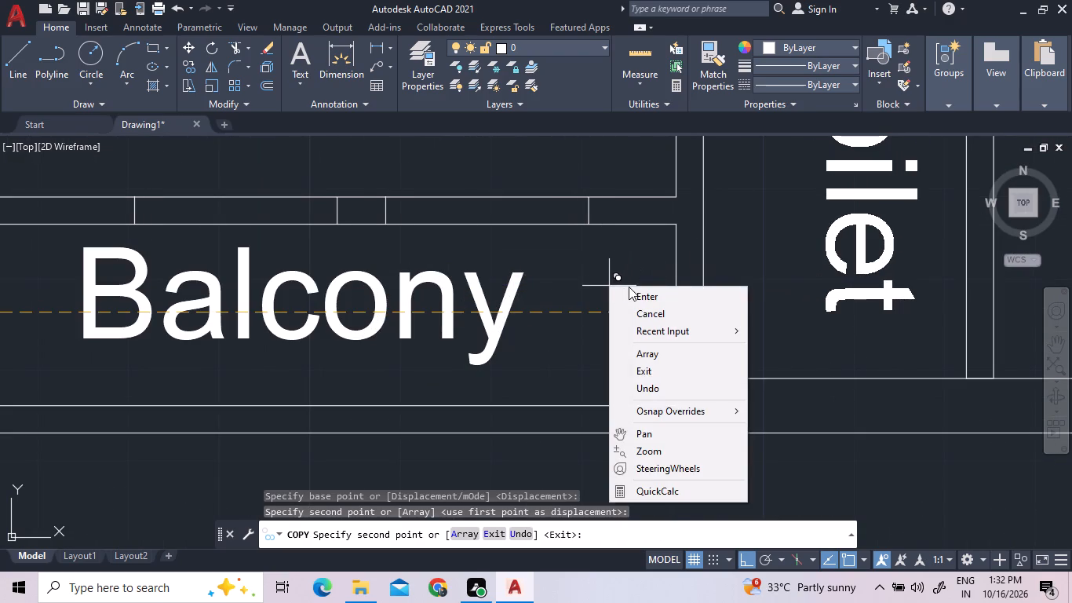
pyautogui.click(632, 292)
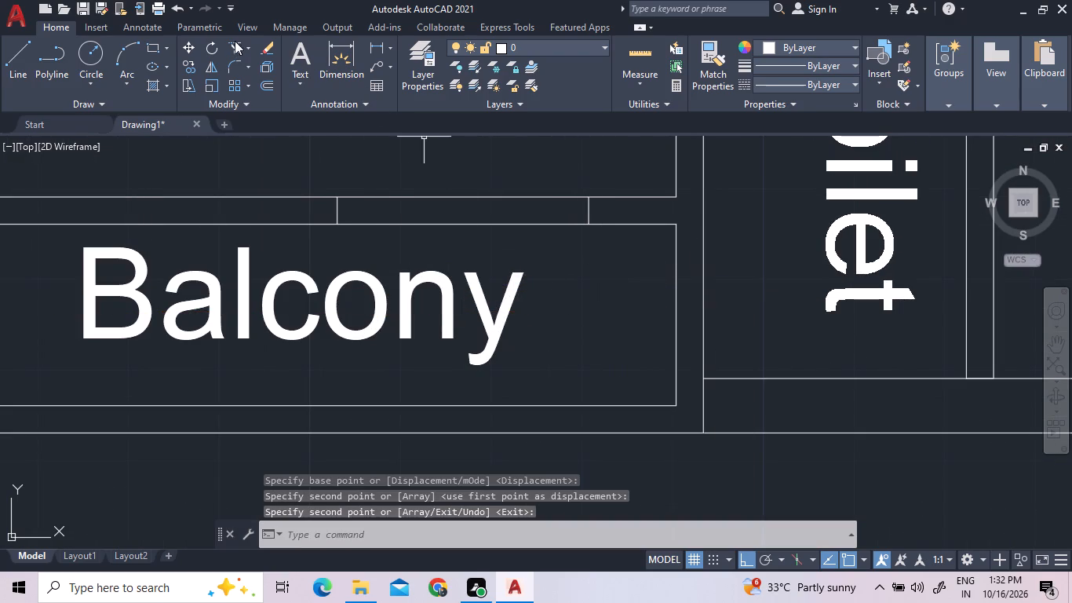
# Trim both wall lines between the copied jambs to open the southeast unit's door from Bedroom to Balcony.
pyautogui.click(231, 49)
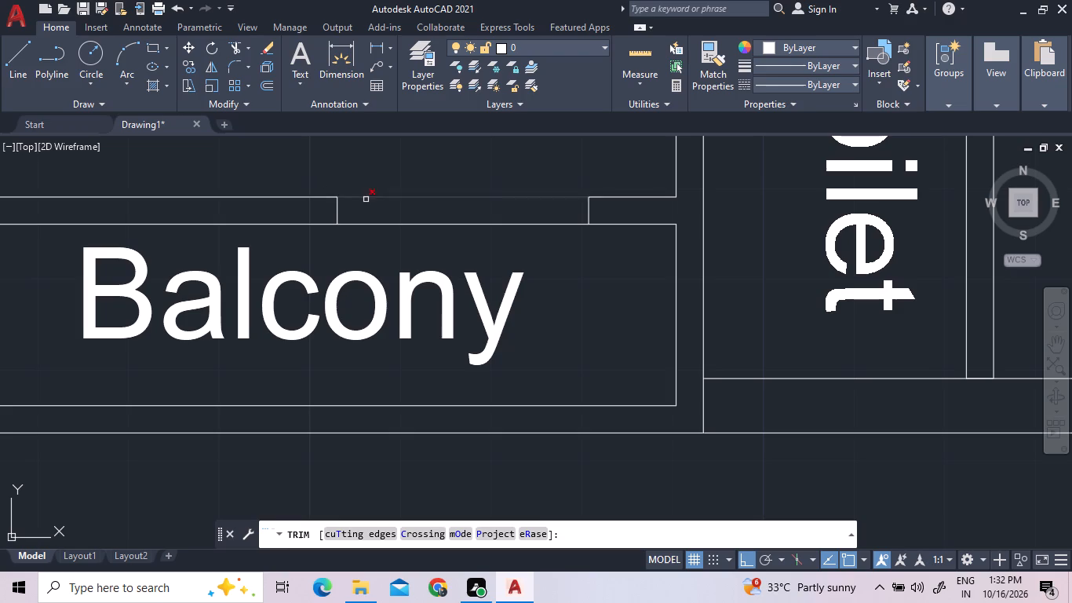
pyautogui.click(369, 197)
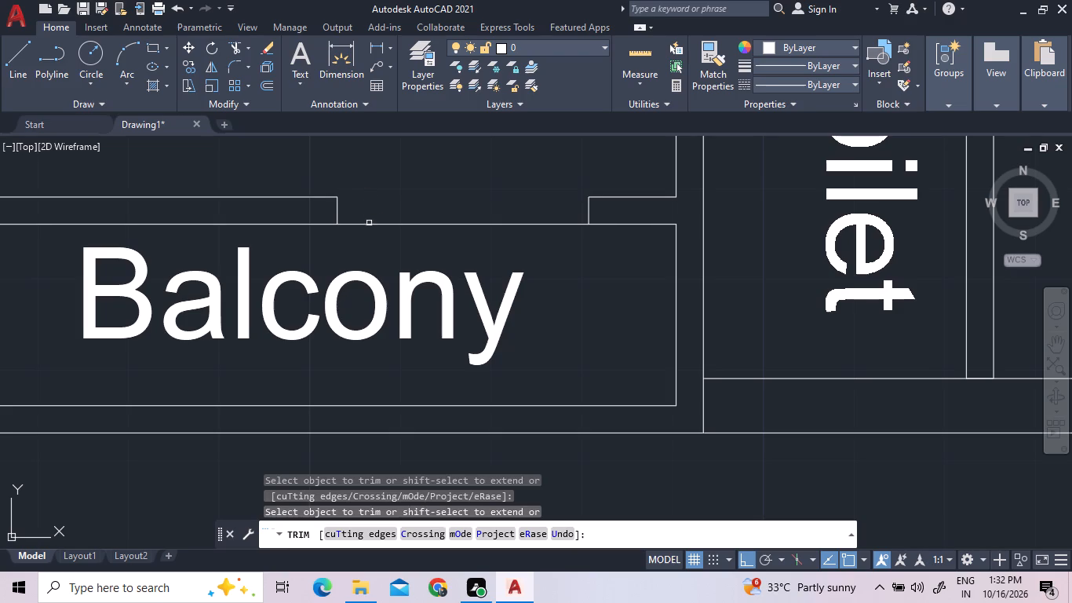
pyautogui.click(367, 225)
pyautogui.scroll(-3, 403, 235)
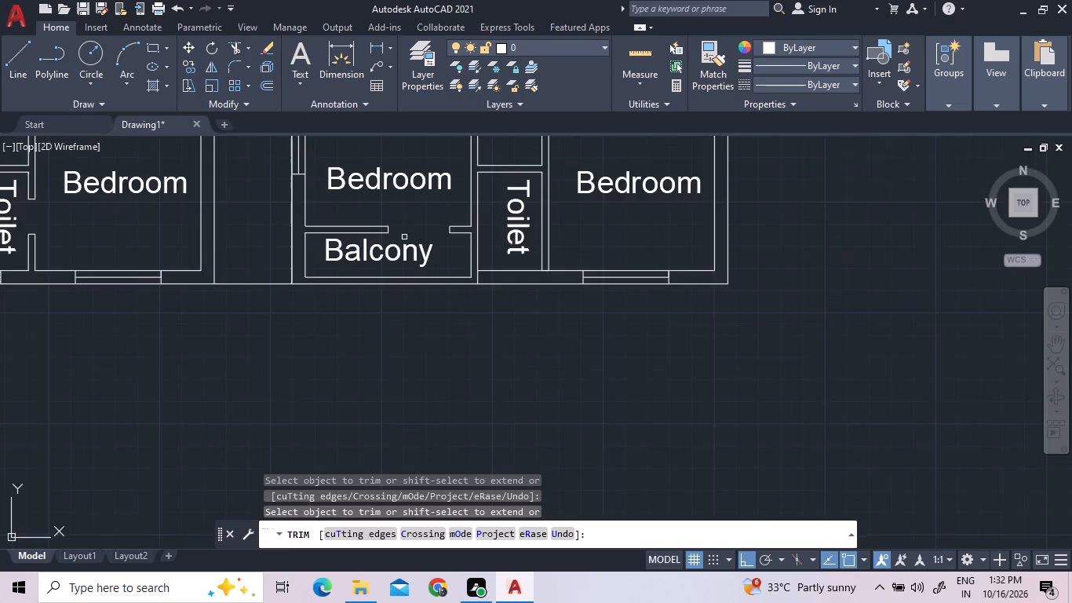
pyautogui.scroll(-1, 404, 237)
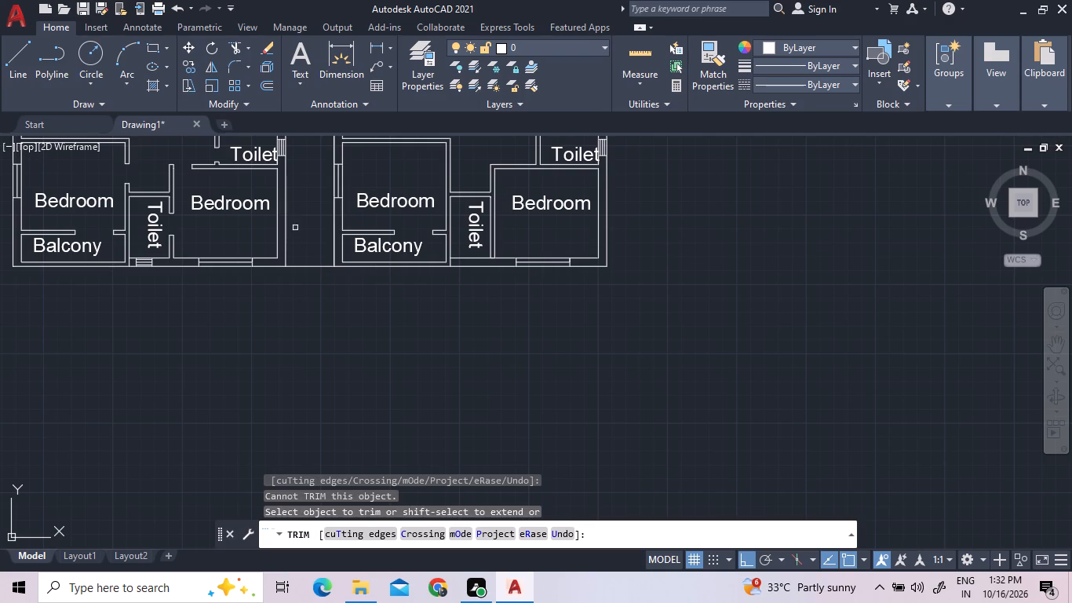
pyautogui.rightClick(209, 239)
pyautogui.click(224, 246)
pyautogui.scroll(1, 175, 236)
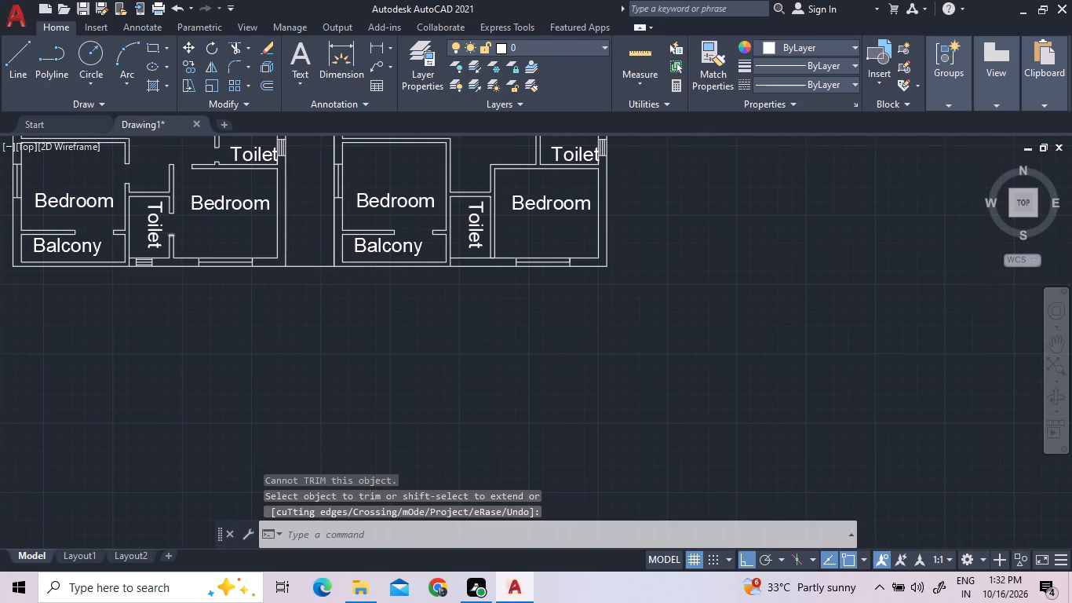
# Copy both jamb lines of the southwest unit's south Toilet door about 11.58 units east into the southeast unit's Toilet–Bedroom wall.
pyautogui.scroll(2, 175, 236)
pyautogui.click(161, 233)
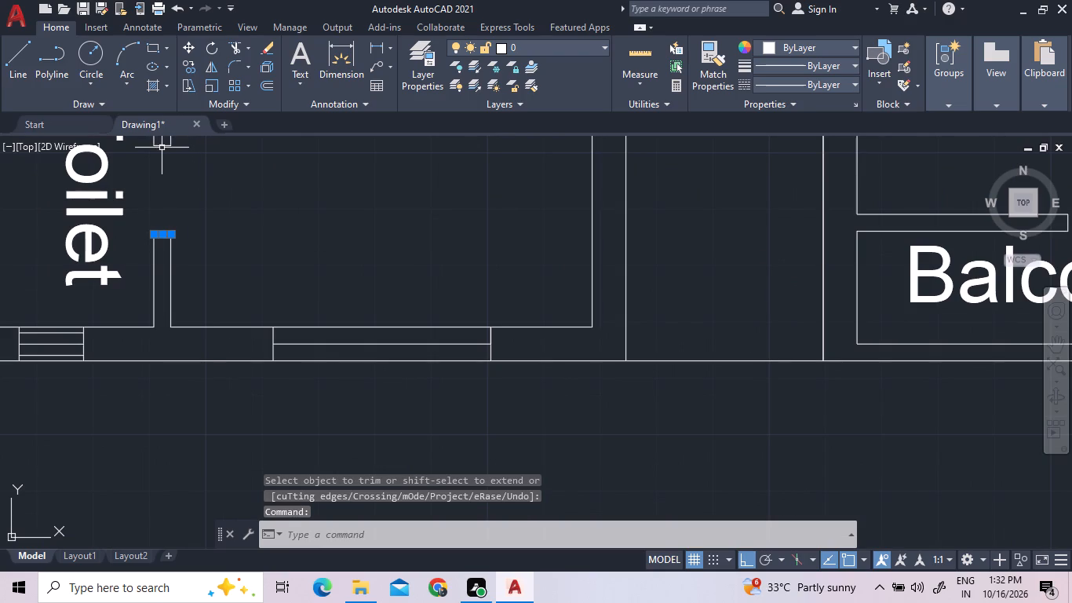
pyautogui.click(162, 148)
pyautogui.click(165, 140)
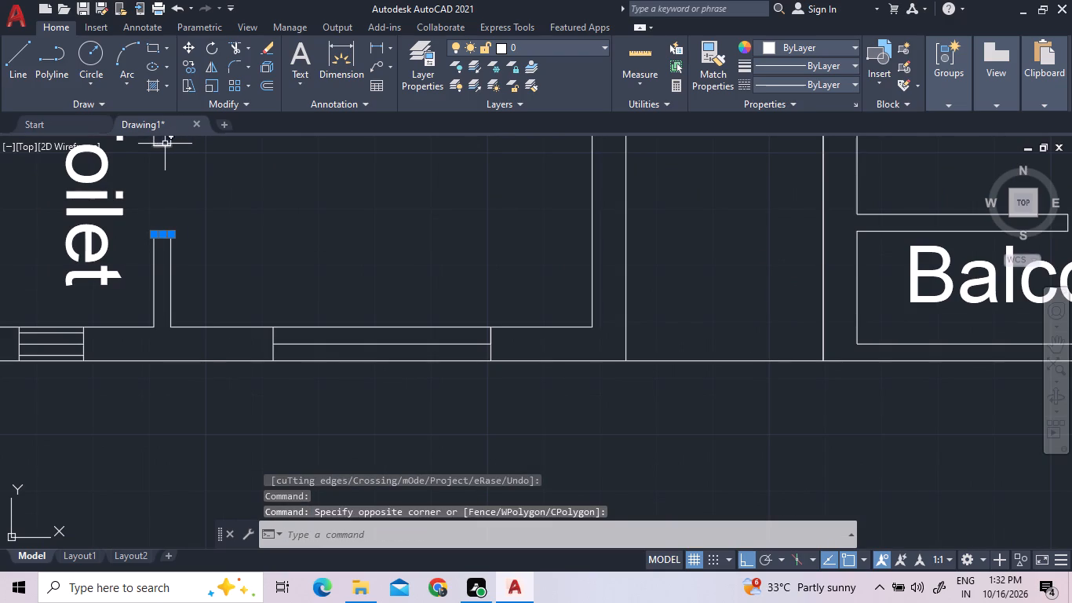
pyautogui.click(165, 144)
pyautogui.rightClick(142, 174)
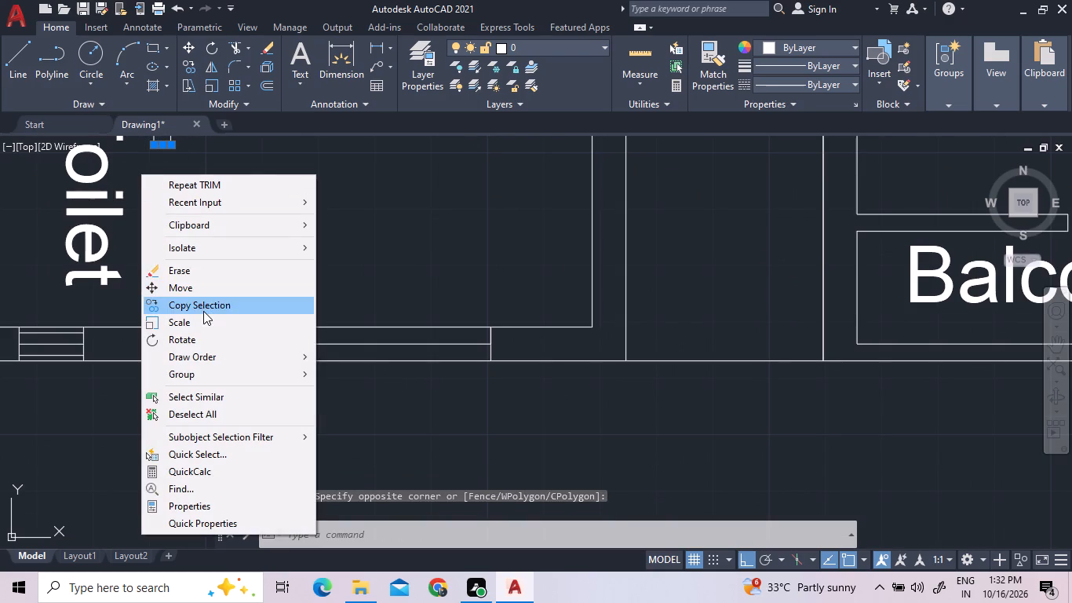
pyautogui.click(206, 312)
pyautogui.click(230, 269)
pyautogui.scroll(-2, 397, 275)
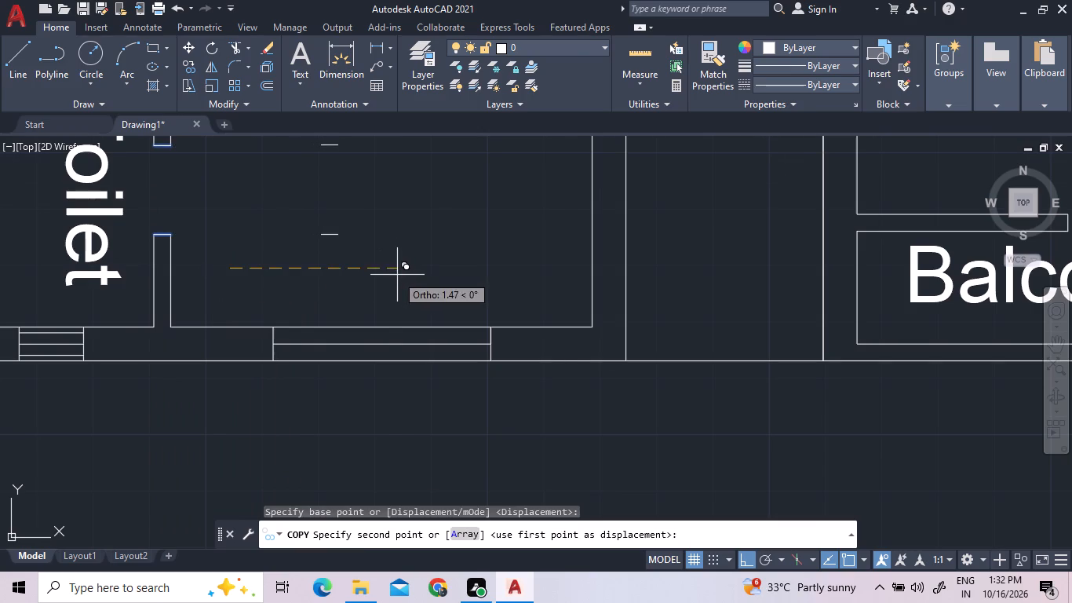
pyautogui.scroll(3, 853, 309)
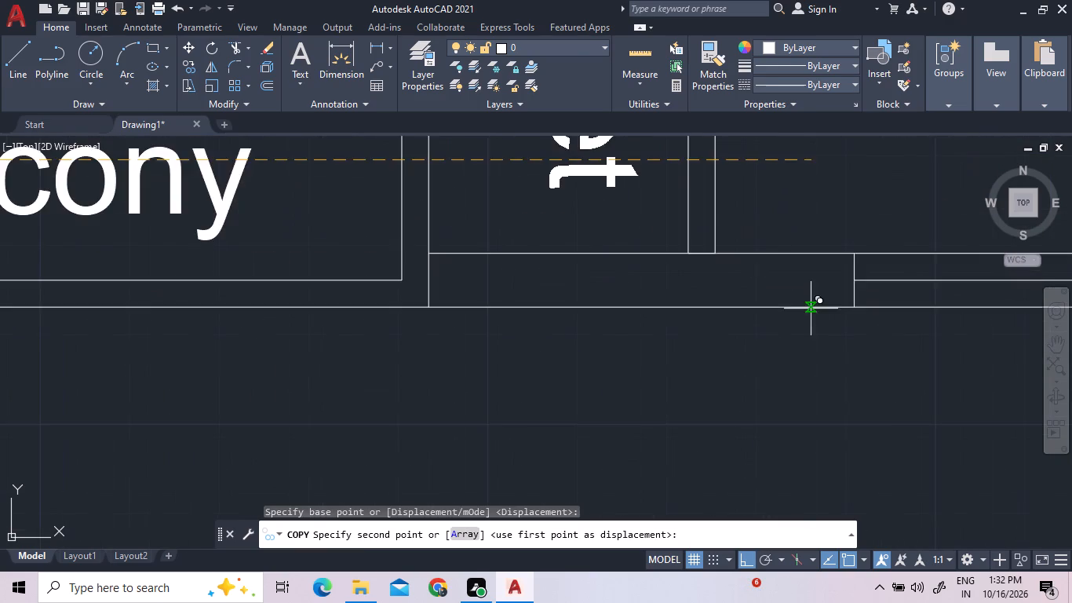
pyautogui.scroll(-4, 788, 304)
pyautogui.scroll(2, 786, 262)
pyautogui.scroll(-1, 786, 262)
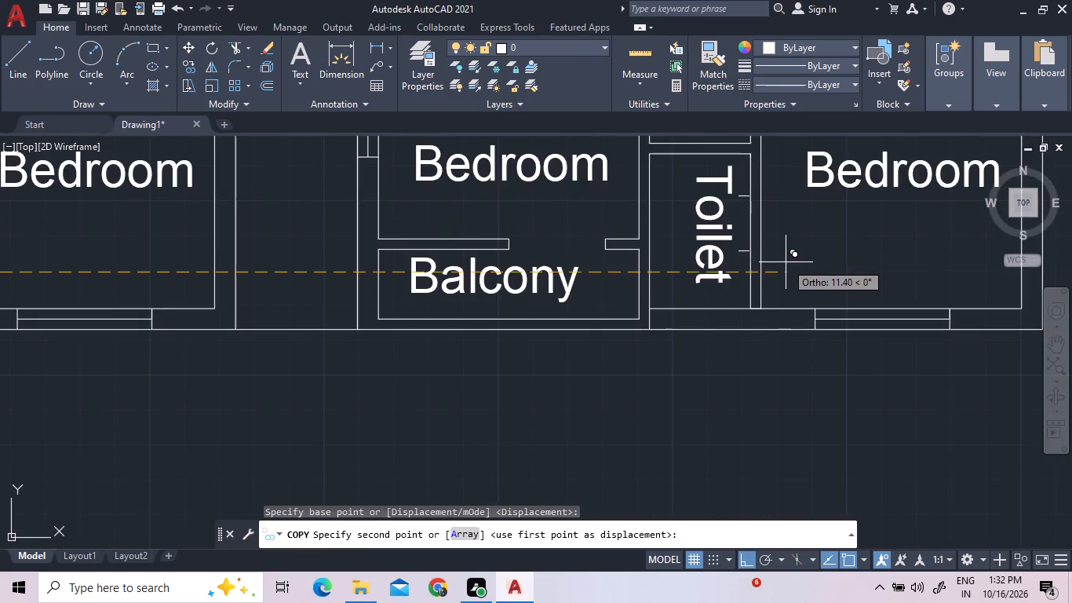
pyautogui.scroll(4, 786, 262)
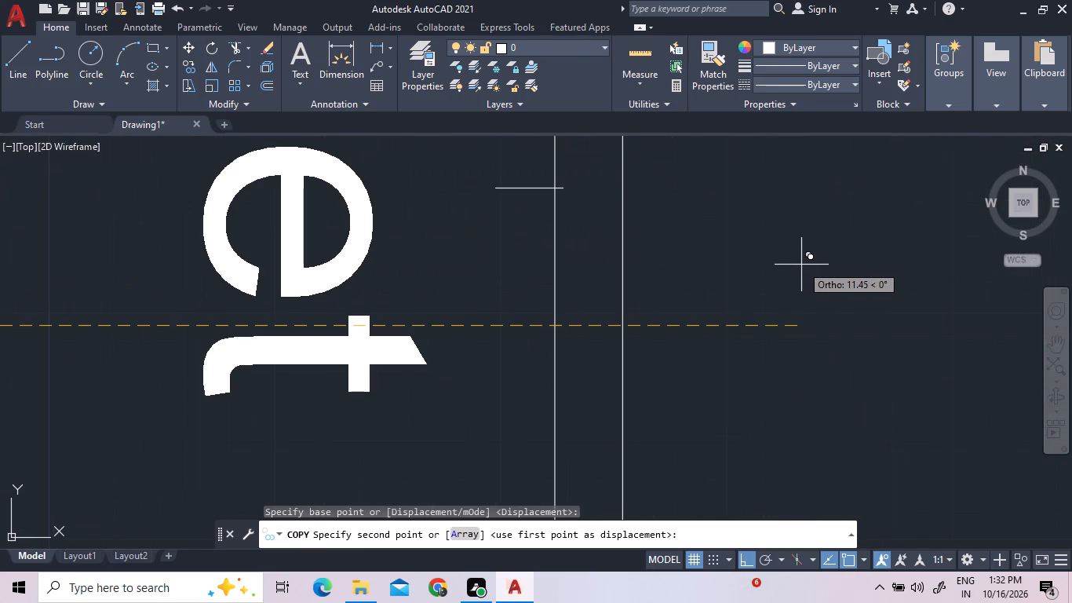
pyautogui.click(859, 285)
pyautogui.scroll(-3, 857, 291)
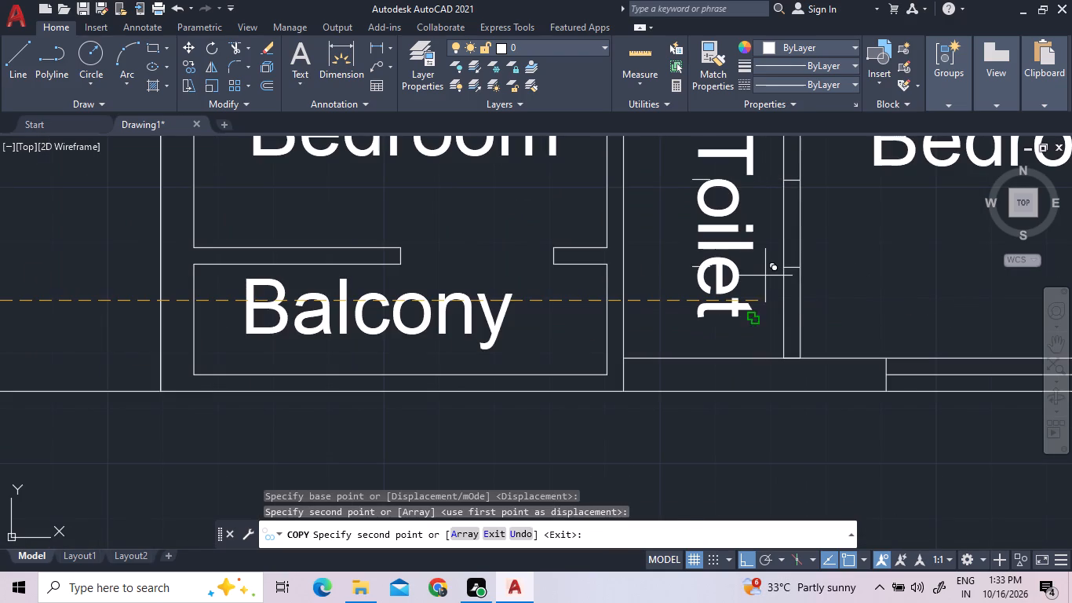
pyautogui.press('Escape')
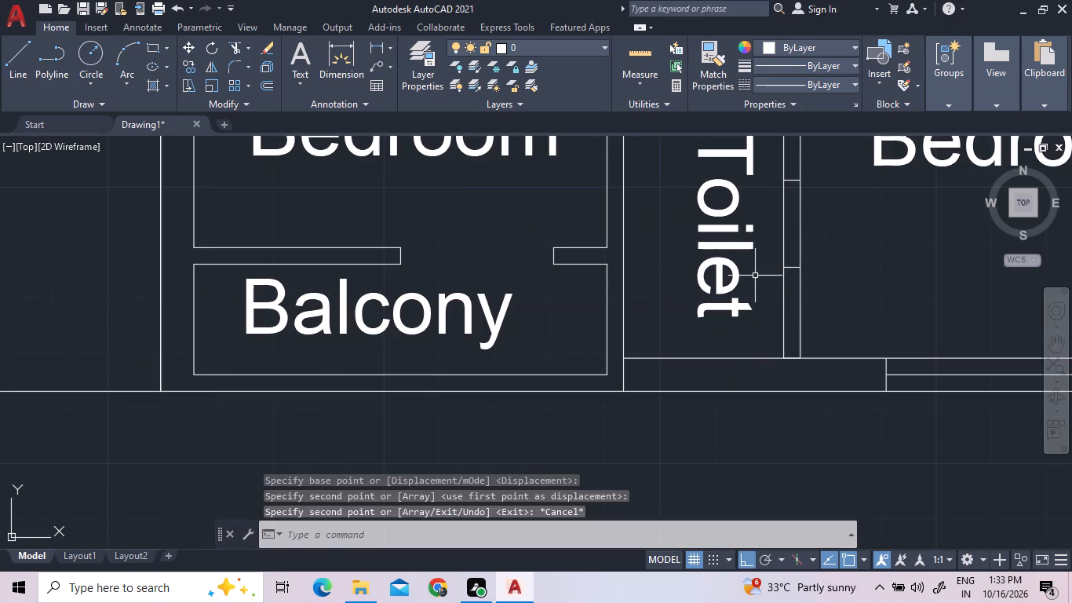
# Move both copied jamb lines slightly east so their ends meet the Bedroom-side line of the southeast unit's south Toilet wall.
pyautogui.scroll(2, 801, 168)
pyautogui.scroll(1, 804, 276)
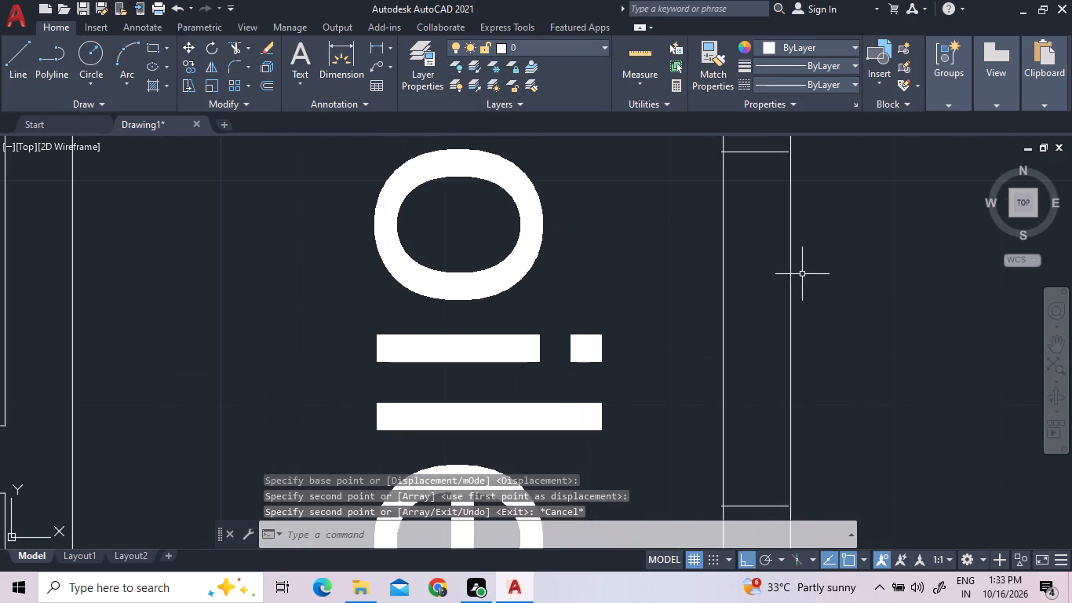
pyautogui.click(782, 163)
pyautogui.doubleClick(763, 148)
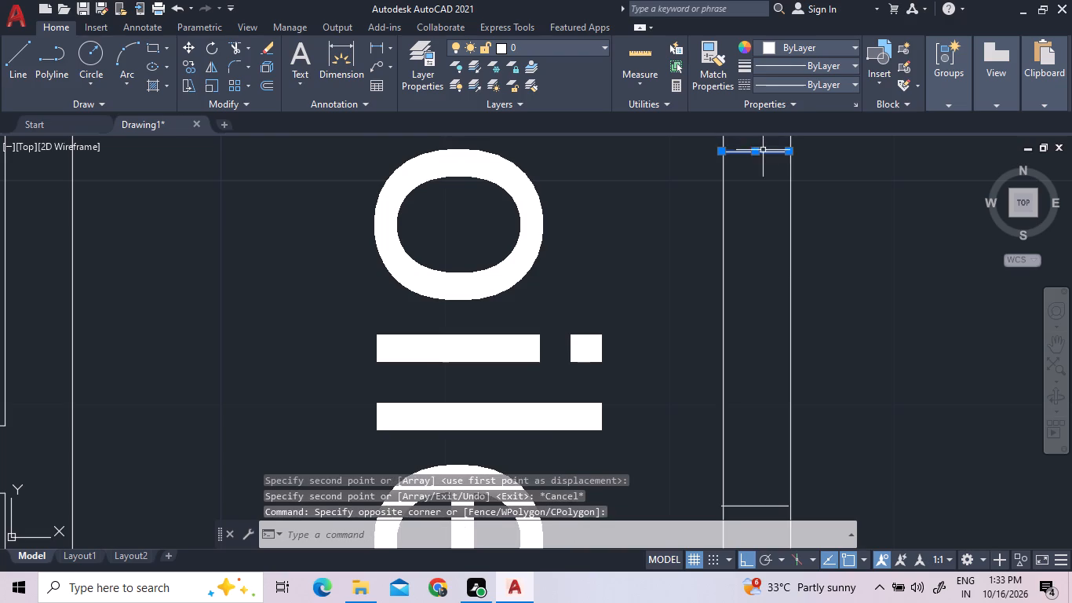
pyautogui.scroll(-1, 768, 276)
pyautogui.scroll(3, 775, 432)
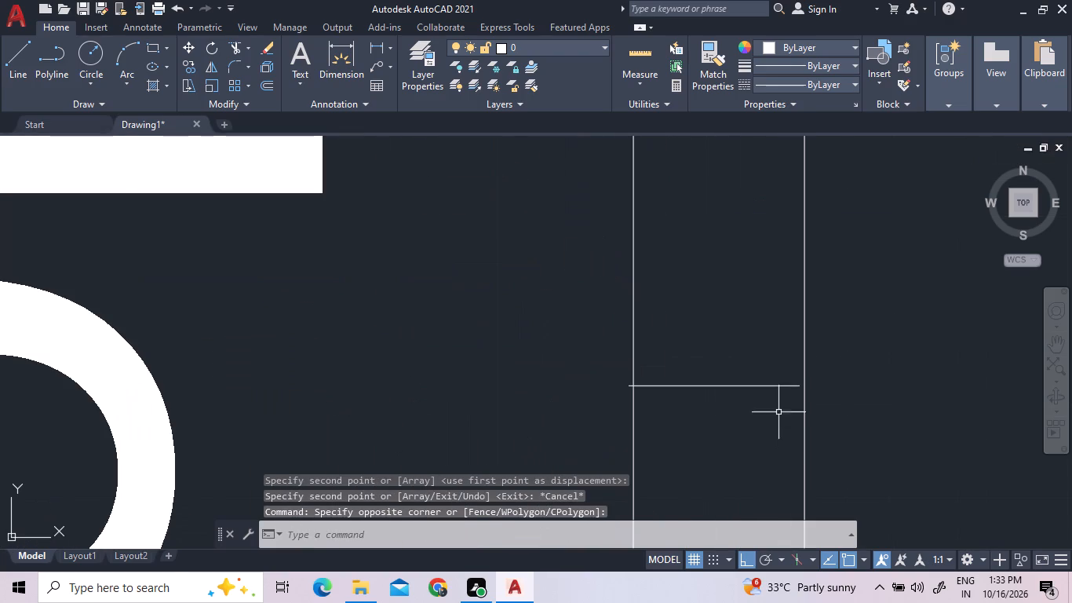
pyautogui.click(776, 401)
pyautogui.click(730, 342)
pyautogui.rightClick(730, 342)
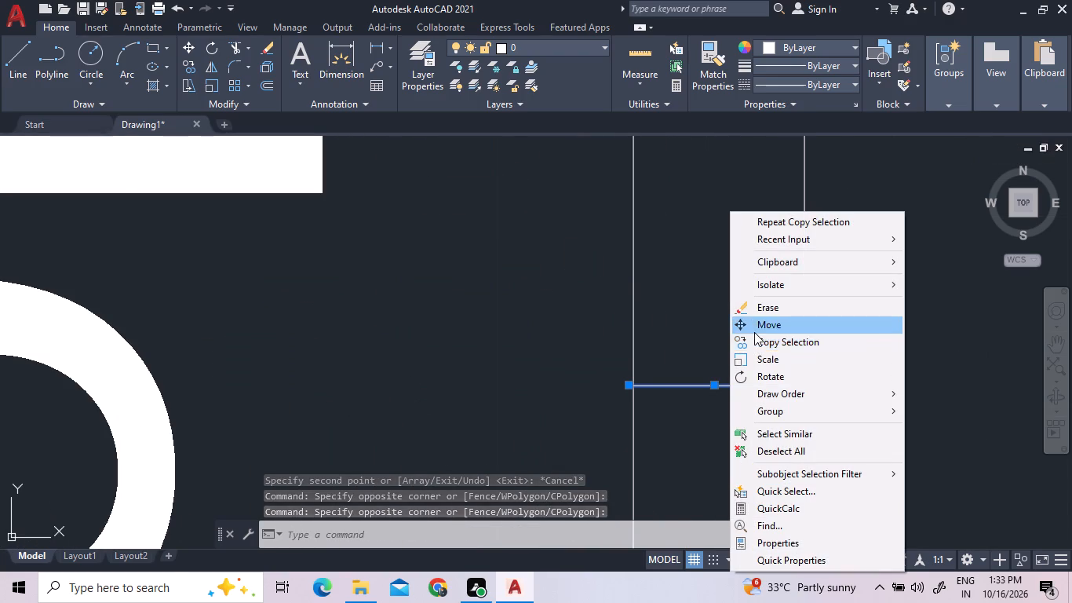
pyautogui.click(754, 332)
pyautogui.scroll(-4, 764, 338)
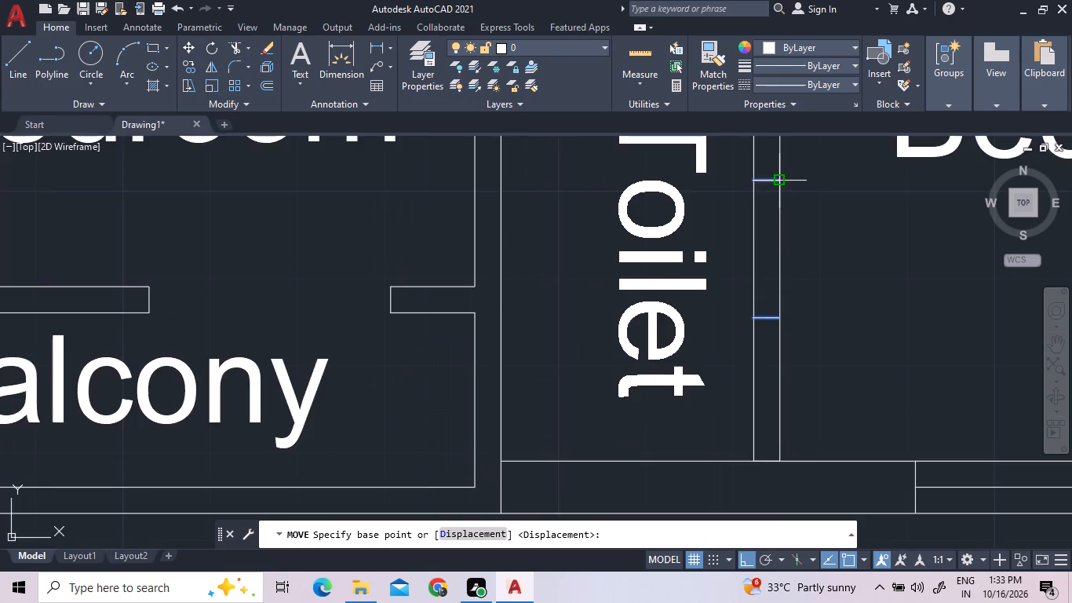
pyautogui.scroll(10, 778, 181)
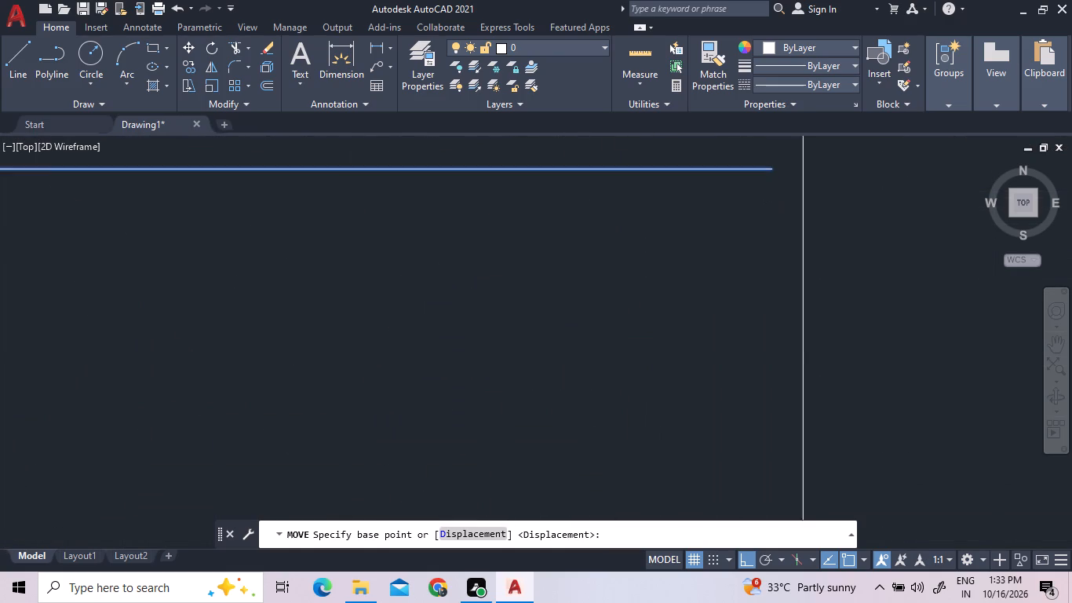
pyautogui.click(775, 166)
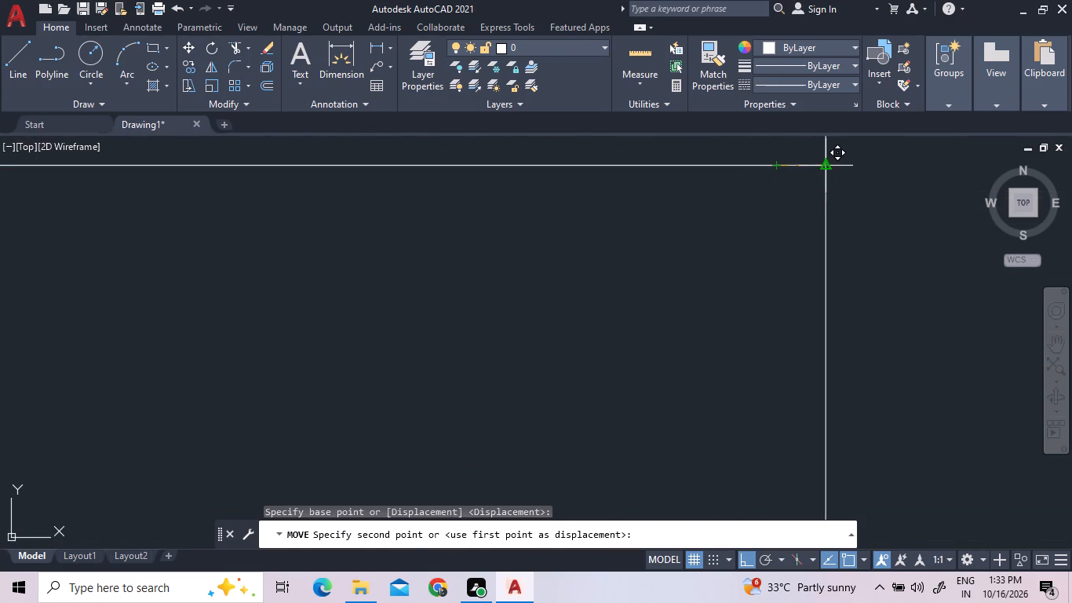
pyautogui.click(822, 167)
# Trim both wall lines between the copied jambs to open the door between the southeast unit's south Toilet and east Bedroom.
pyautogui.scroll(-7, 828, 230)
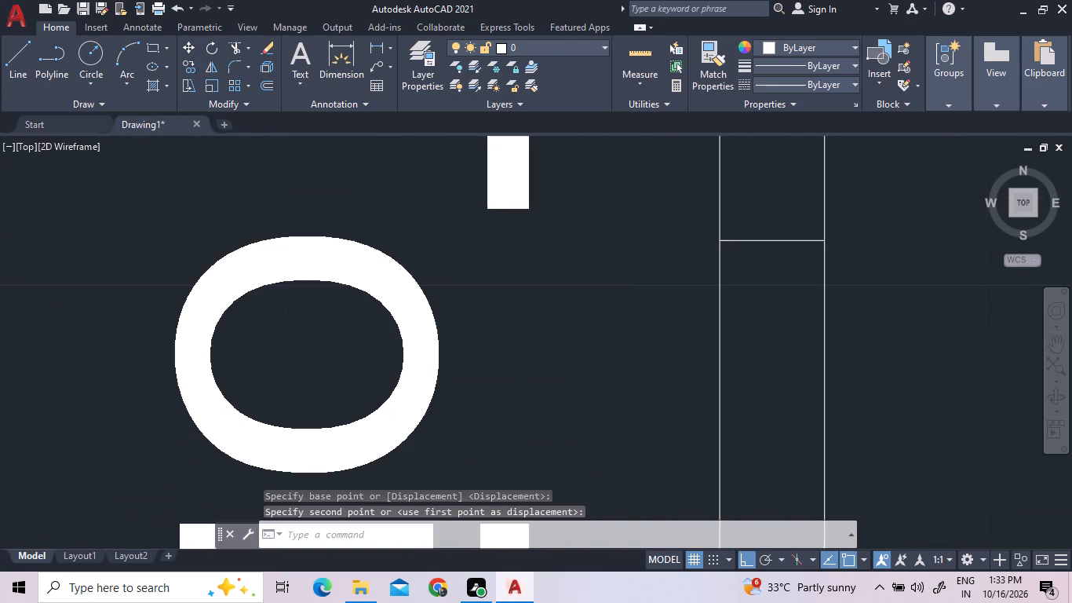
pyautogui.scroll(-6, 823, 249)
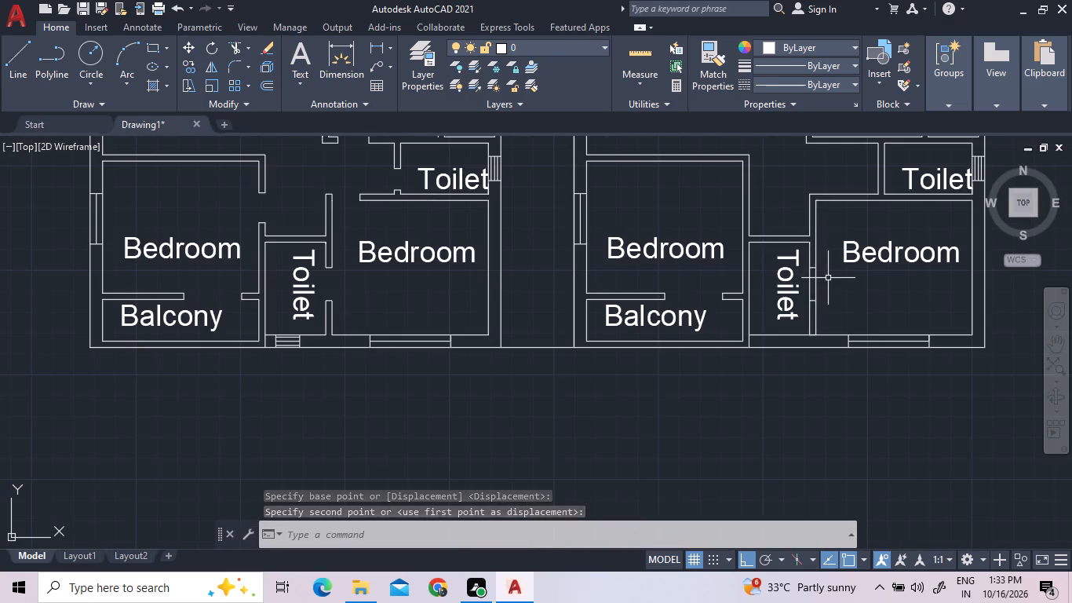
pyautogui.scroll(3, 828, 278)
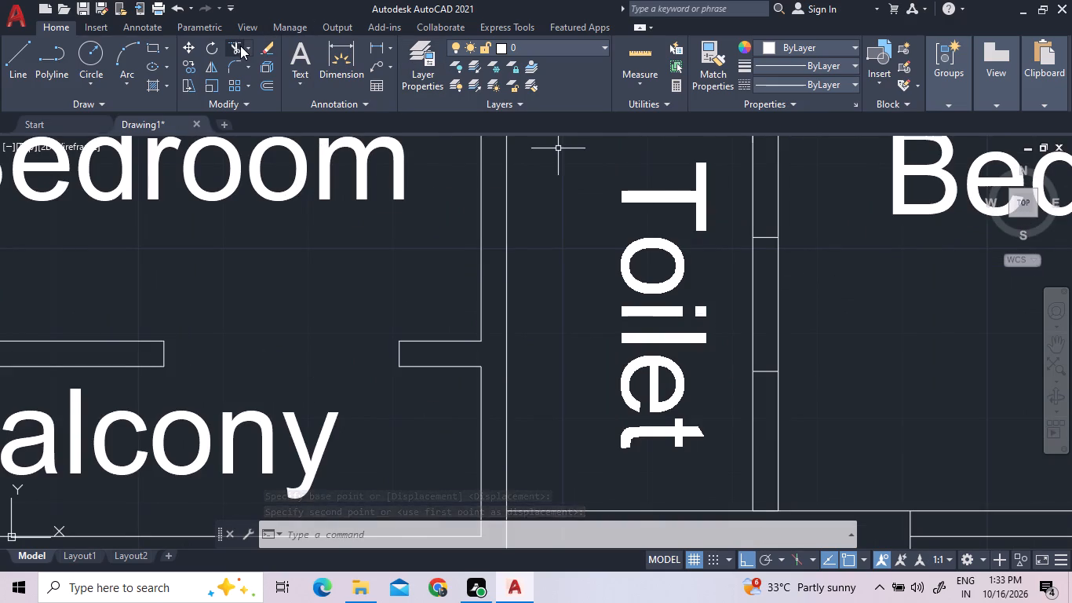
pyautogui.click(240, 46)
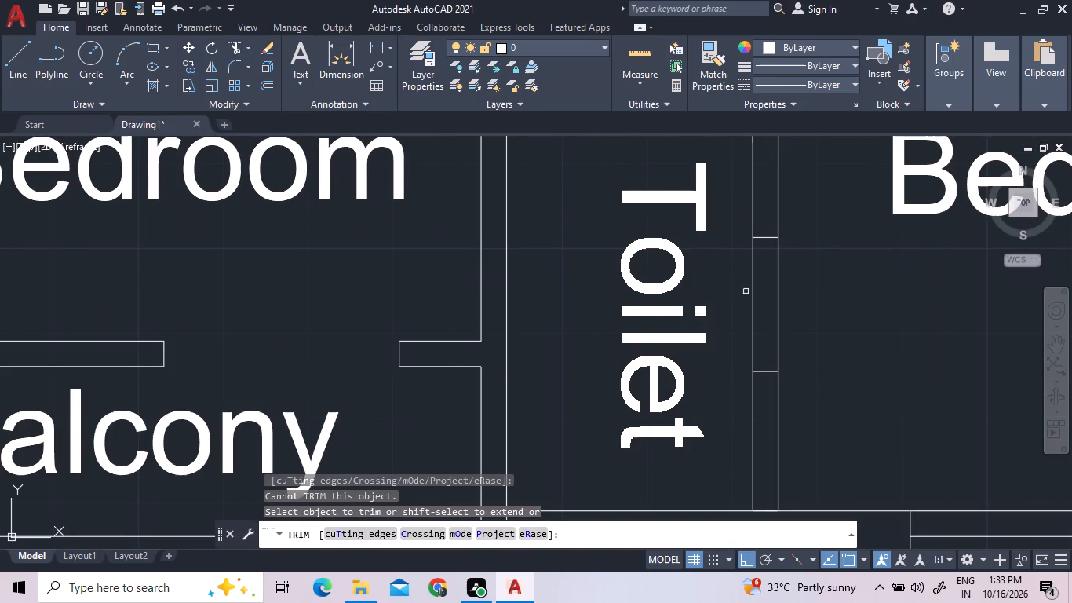
pyautogui.click(751, 291)
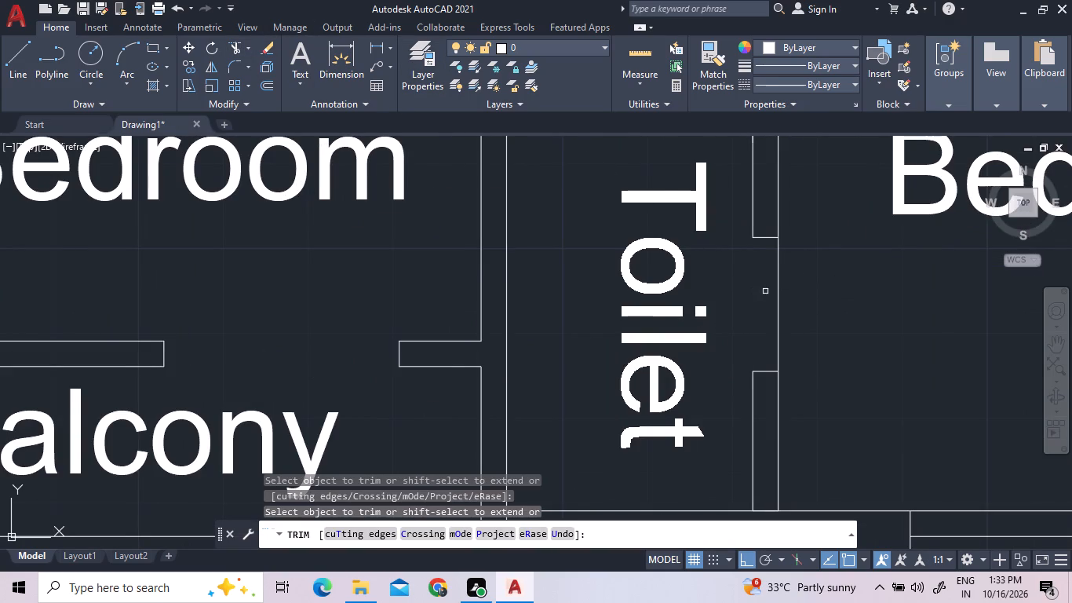
pyautogui.click(780, 279)
pyautogui.scroll(-1, 767, 298)
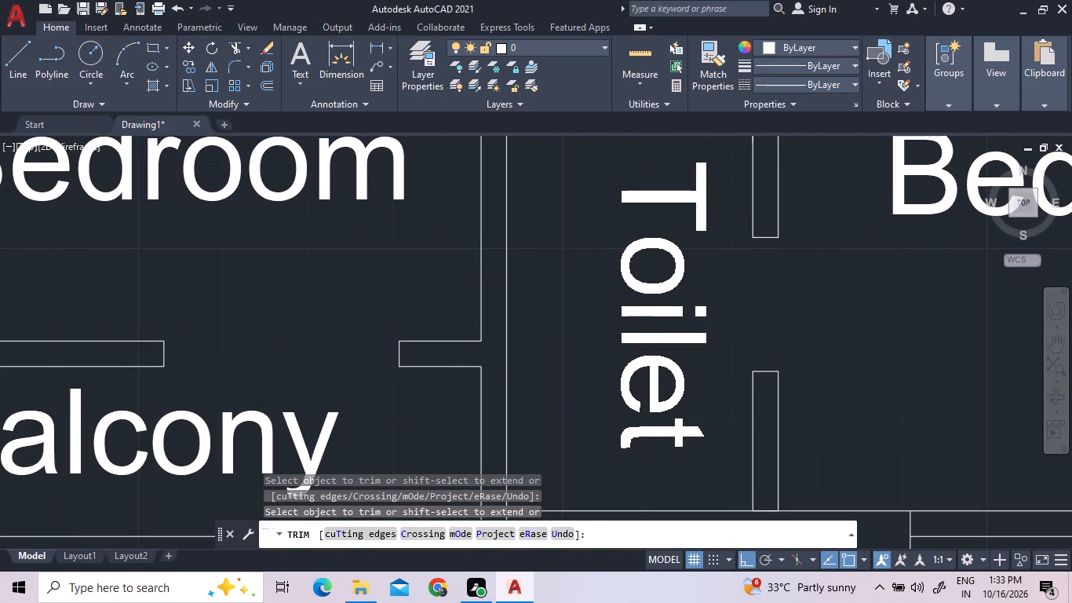
pyautogui.scroll(-2, 767, 299)
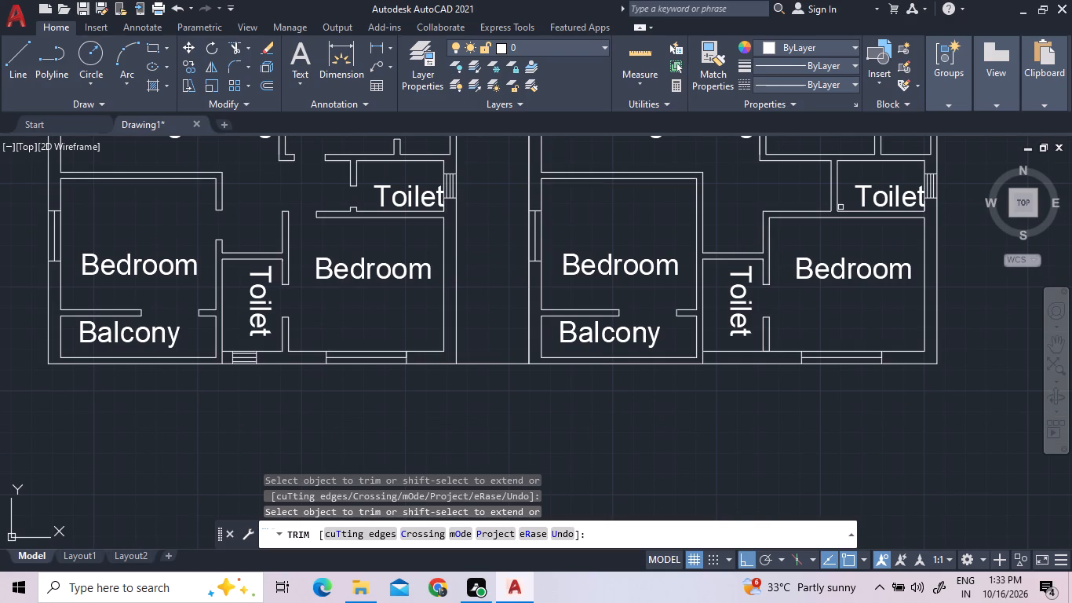
pyautogui.scroll(-2, 780, 239)
pyautogui.scroll(2, 800, 165)
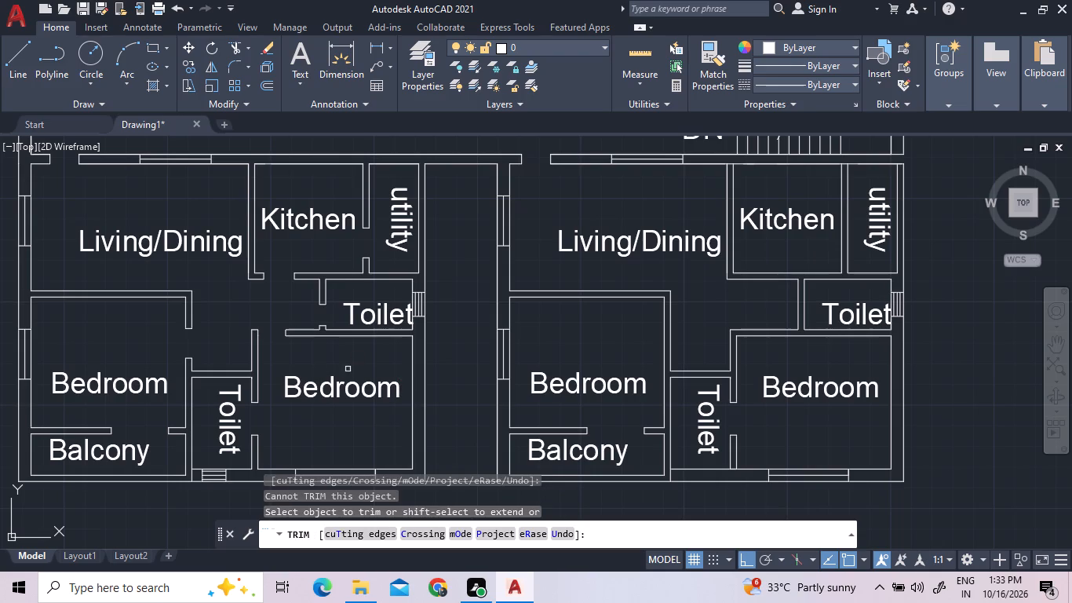
pyautogui.rightClick(297, 363)
pyautogui.click(333, 143)
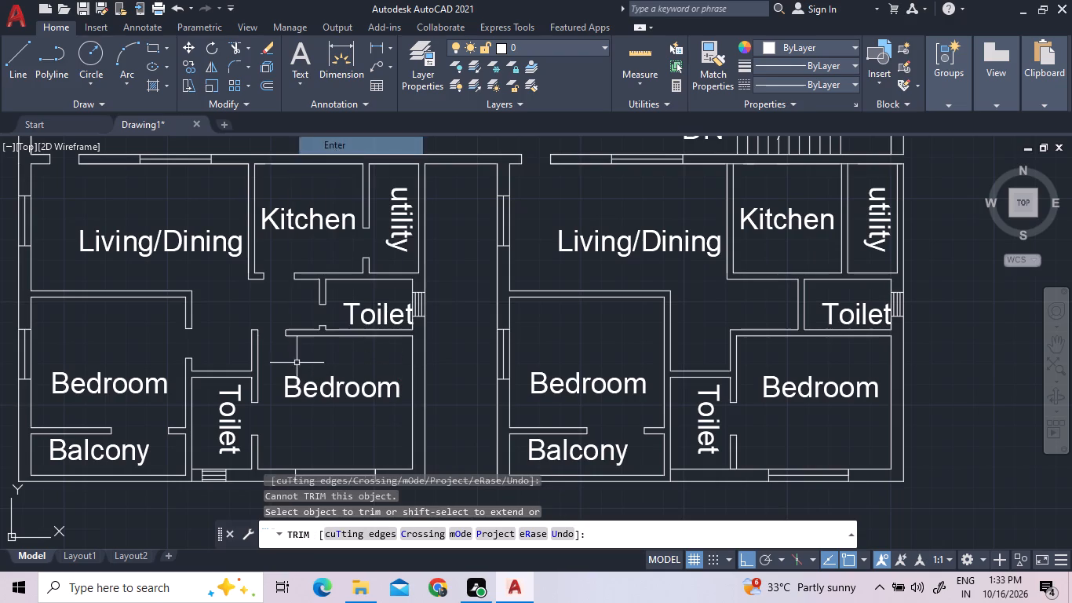
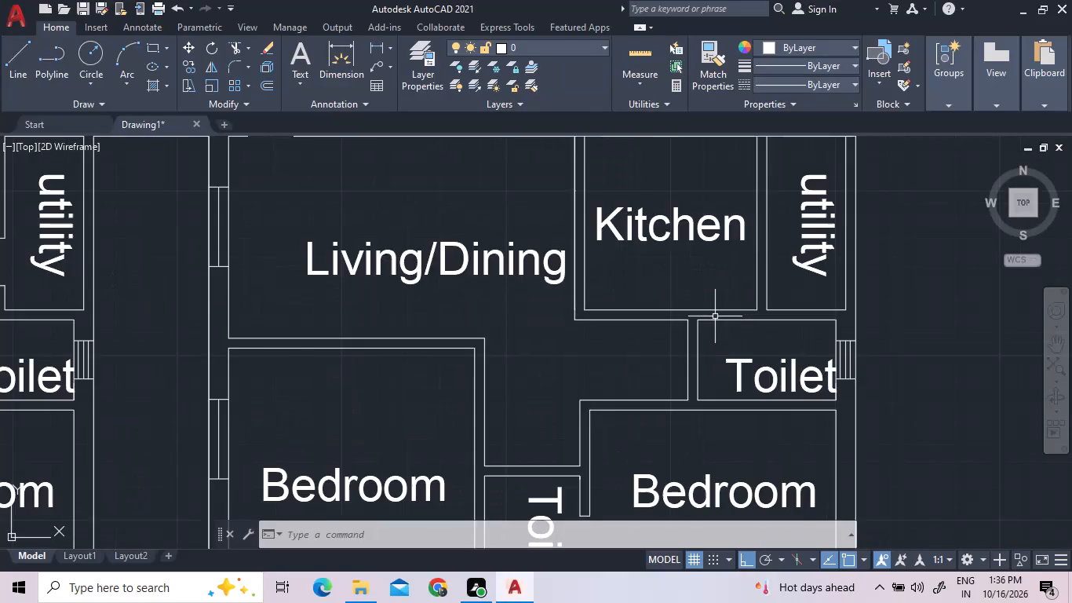
# Copy the six door-jamb lines of the left flat's kitchen, toilet and utility openings across to the matching rooms of the right flat.
pyautogui.scroll(-1, 714, 316)
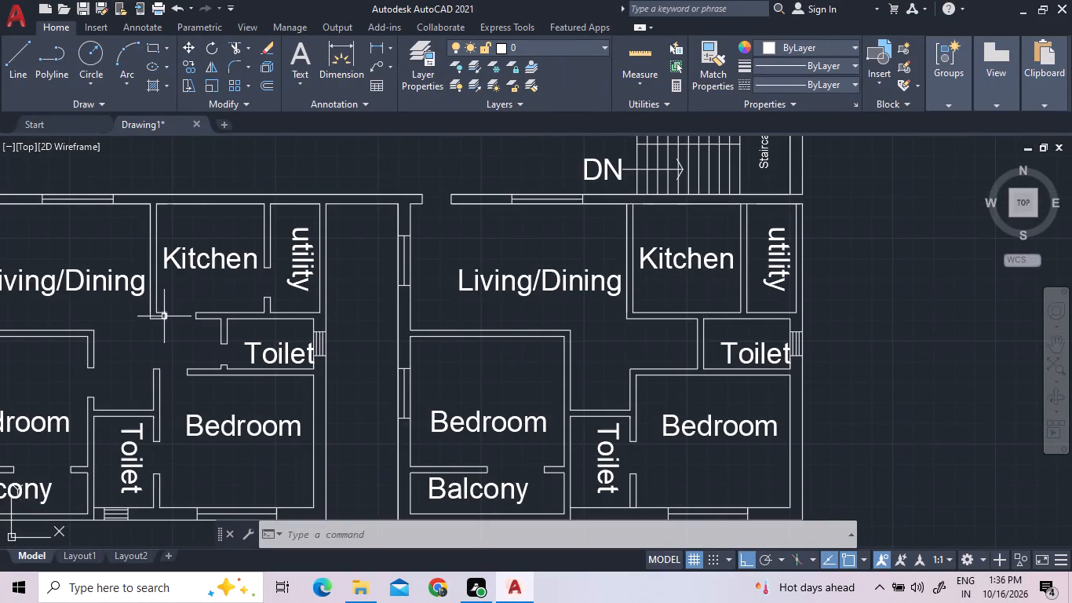
pyautogui.scroll(2, 160, 314)
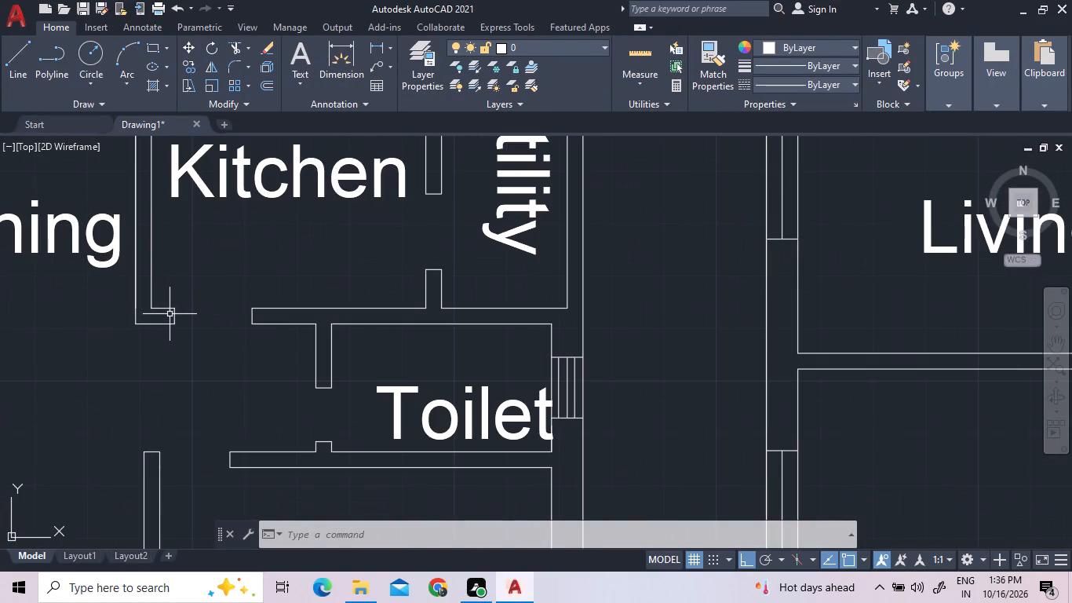
pyautogui.click(176, 313)
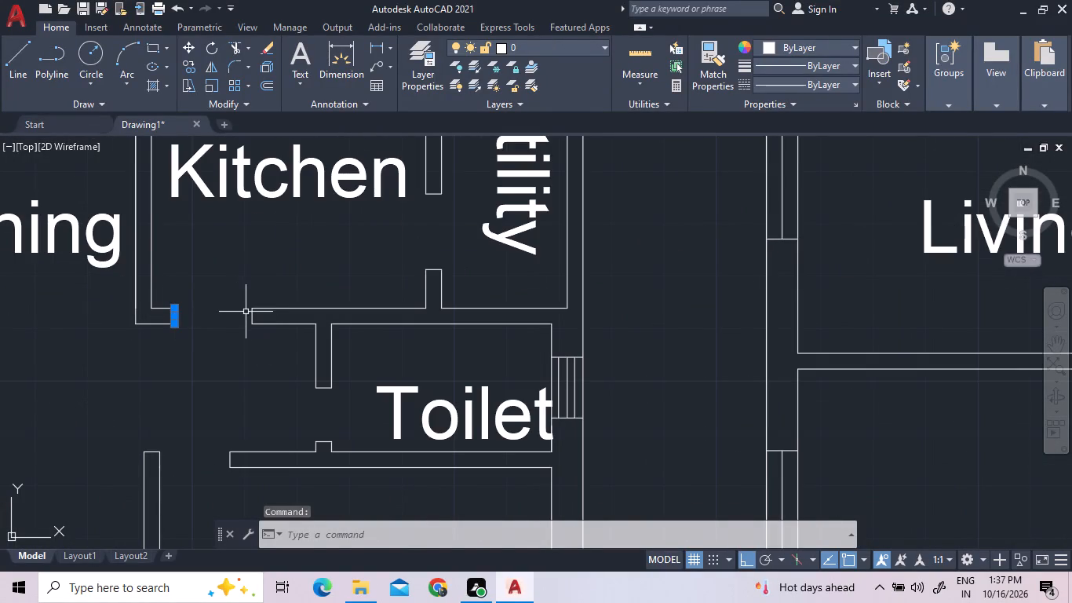
pyautogui.doubleClick(253, 314)
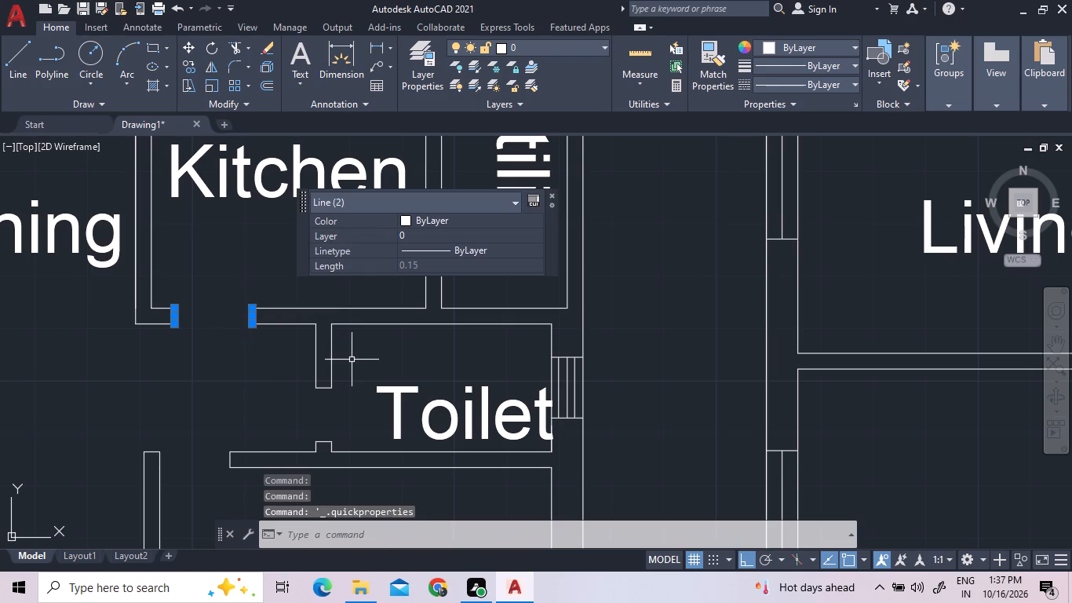
pyautogui.scroll(-2, 355, 363)
pyautogui.scroll(2, 373, 376)
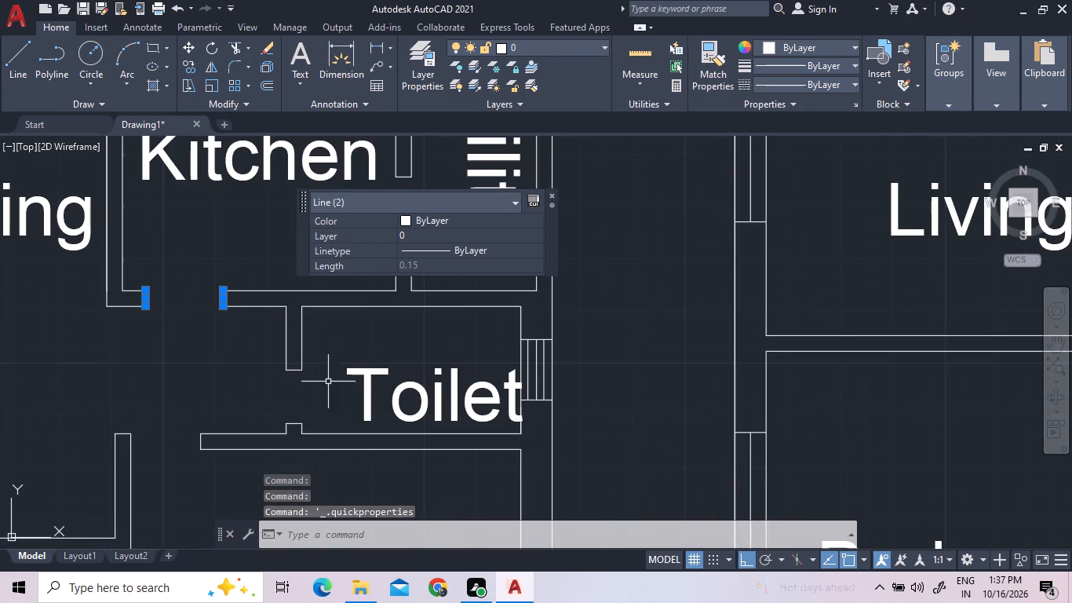
pyautogui.click(295, 369)
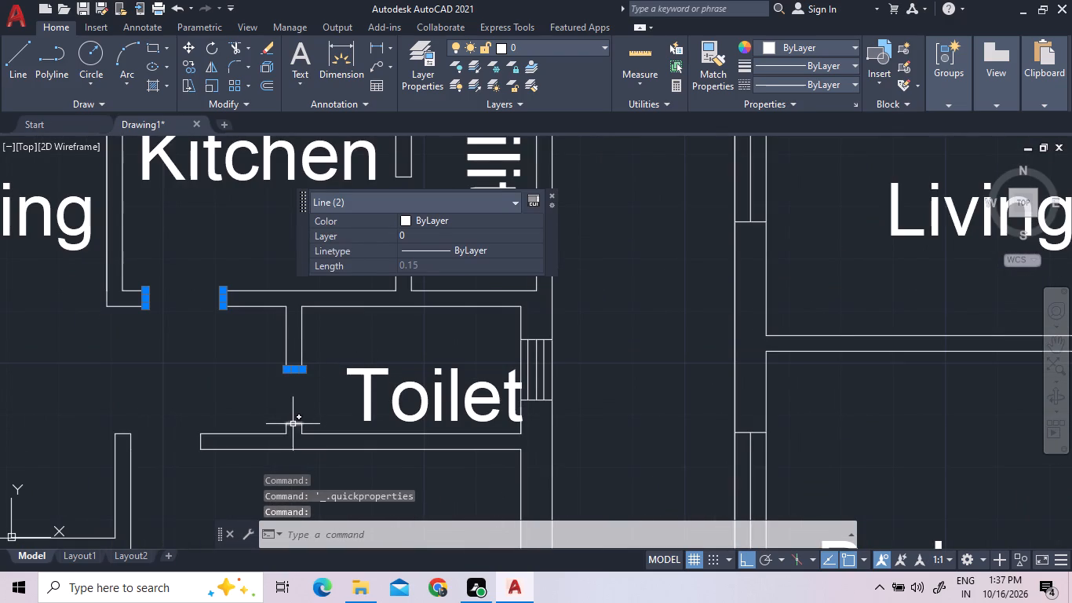
pyautogui.click(293, 424)
pyautogui.scroll(-1, 306, 397)
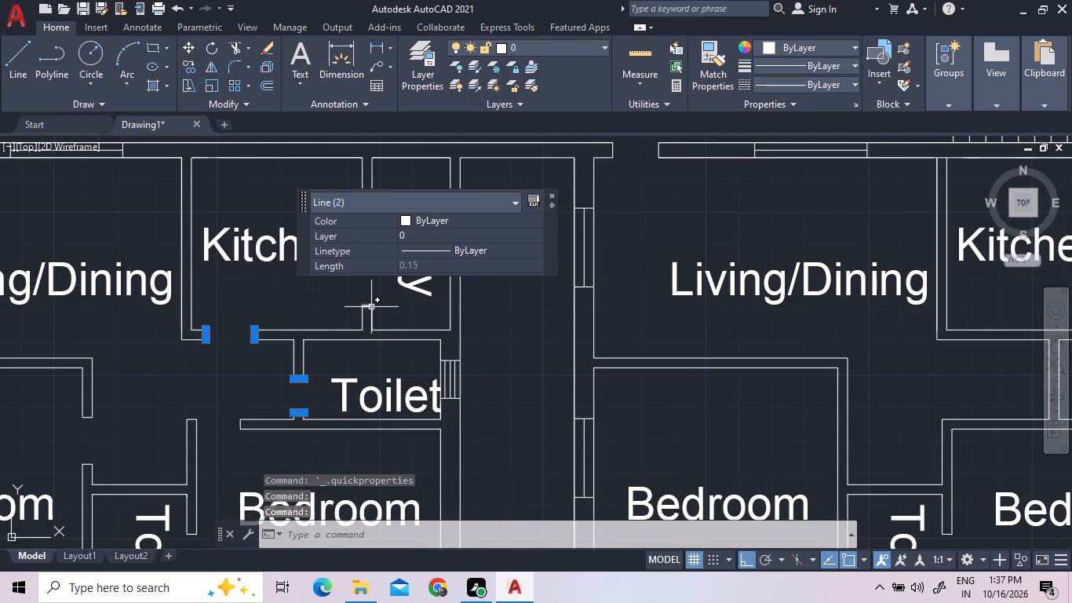
pyautogui.click(369, 306)
pyautogui.scroll(-1, 392, 310)
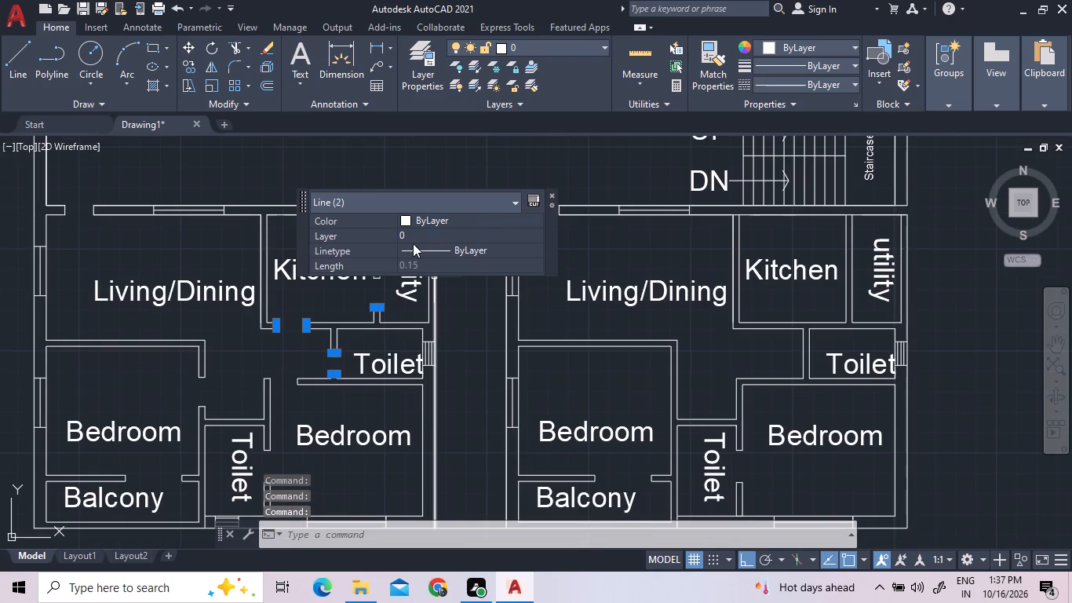
pyautogui.click(553, 193)
pyautogui.scroll(1, 373, 275)
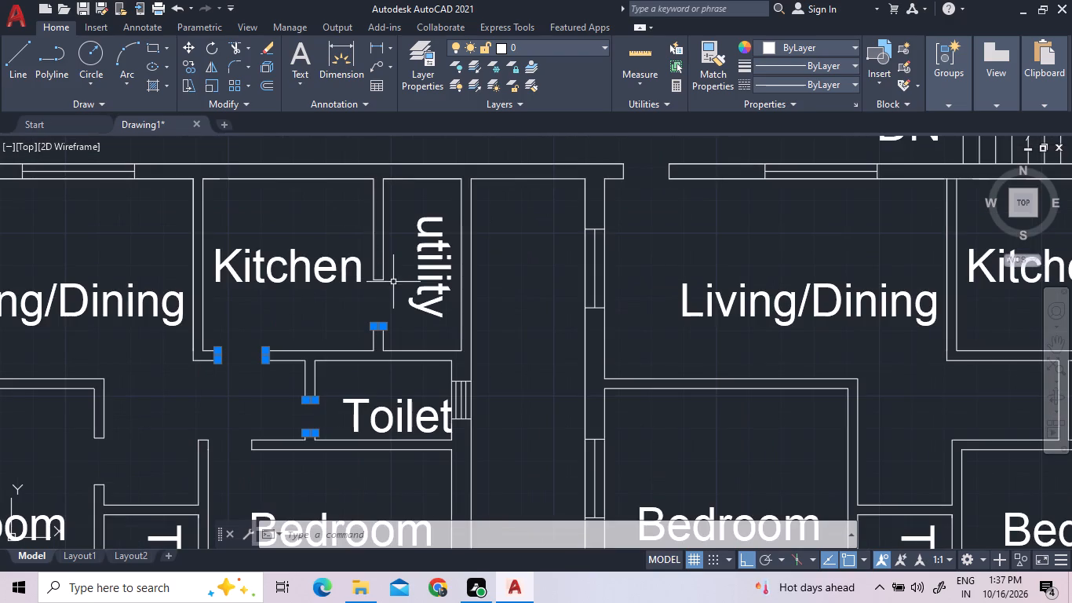
pyautogui.click(377, 279)
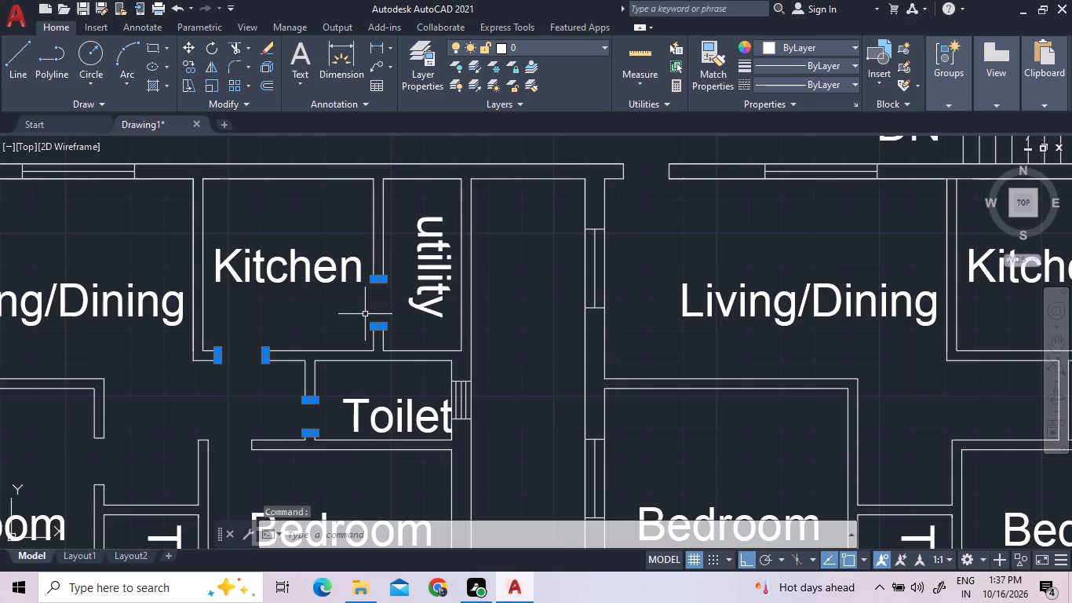
pyautogui.rightClick(359, 314)
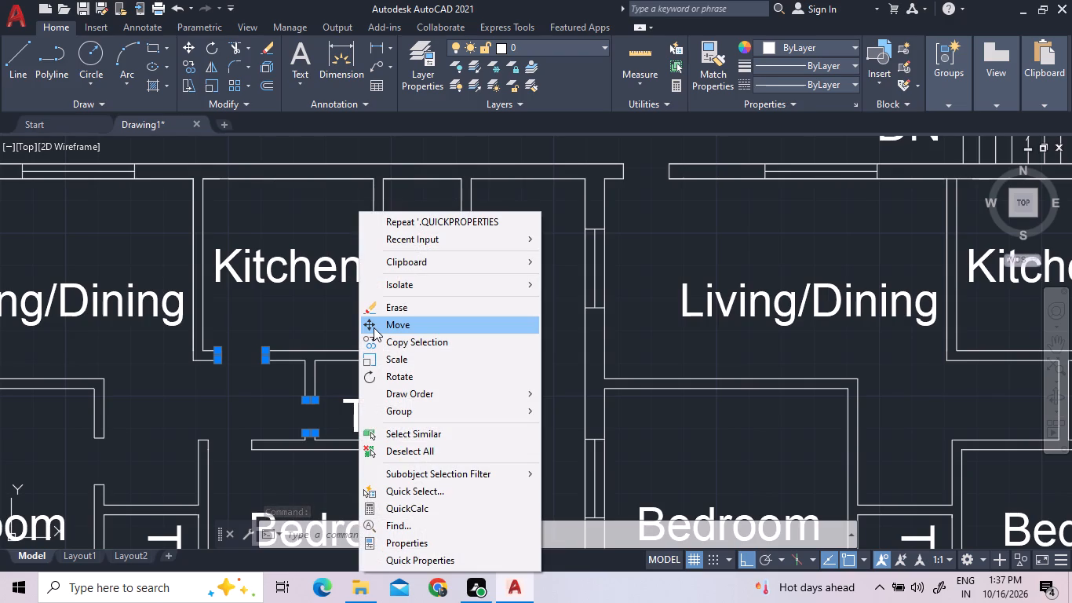
pyautogui.click(380, 344)
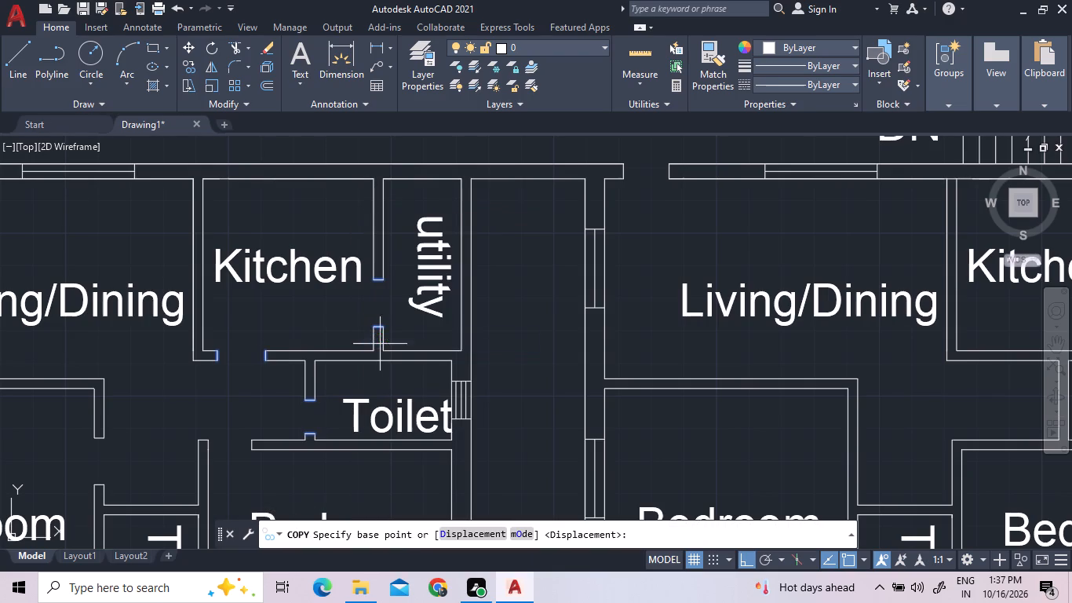
pyautogui.click(409, 341)
pyautogui.scroll(-2, 488, 357)
pyautogui.scroll(2, 727, 322)
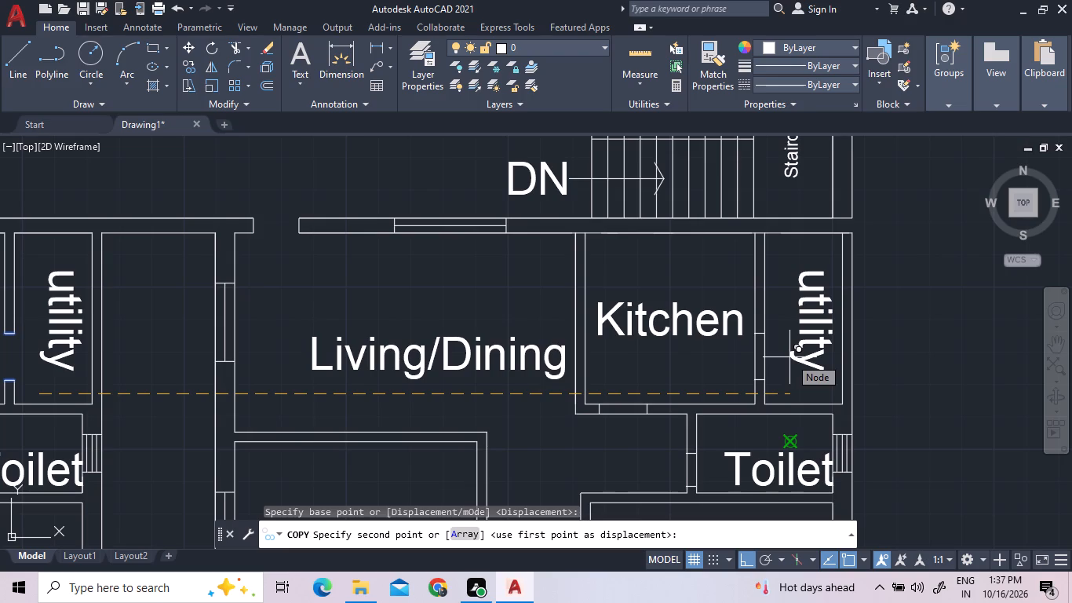
pyautogui.scroll(1, 791, 362)
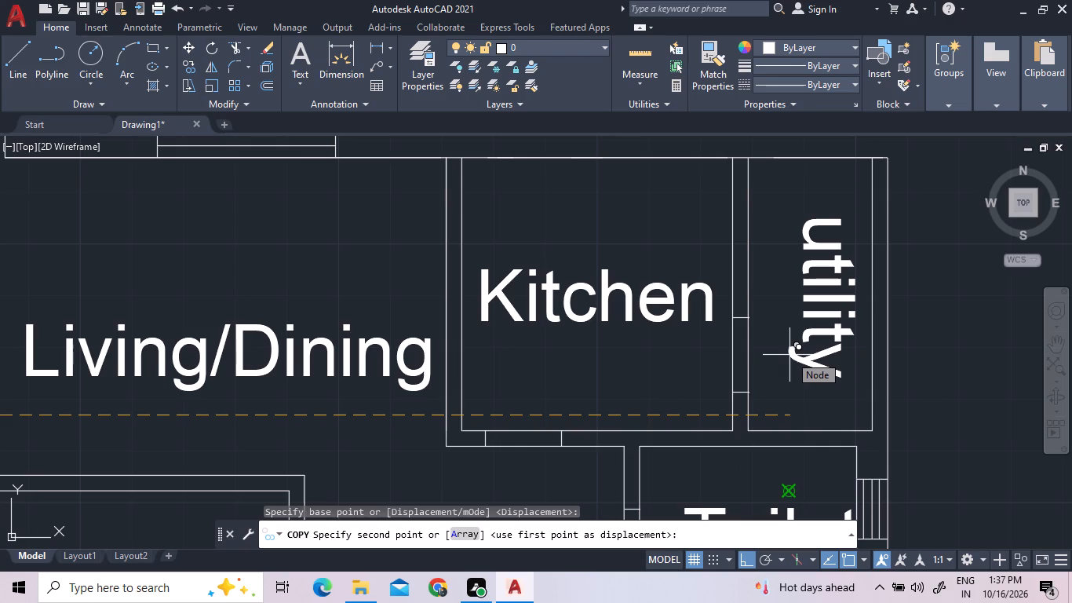
pyautogui.doubleClick(789, 355)
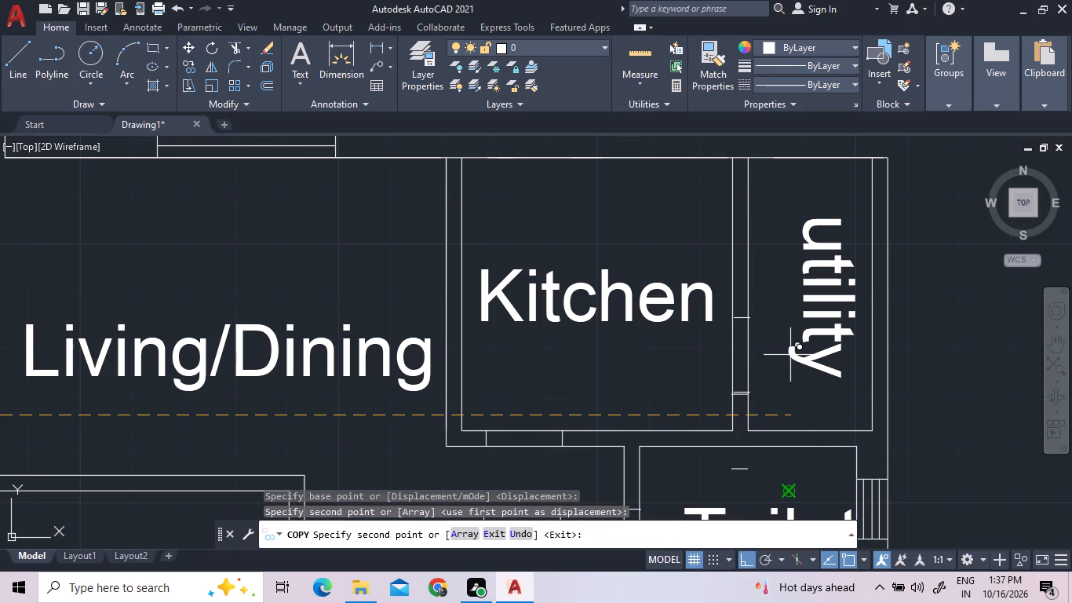
pyautogui.press('Escape')
# Move the two copied kitchen door-jamb lines from below the kitchen up into the right flat's lower kitchen wall.
pyautogui.scroll(-2, 778, 367)
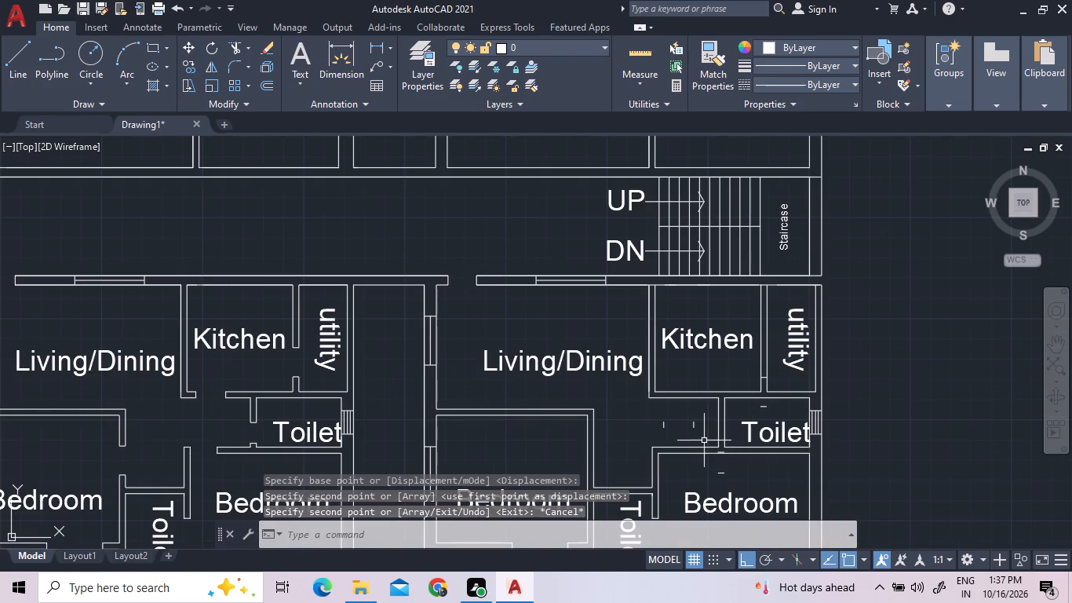
pyautogui.click(698, 436)
pyautogui.click(642, 411)
pyautogui.rightClick(644, 409)
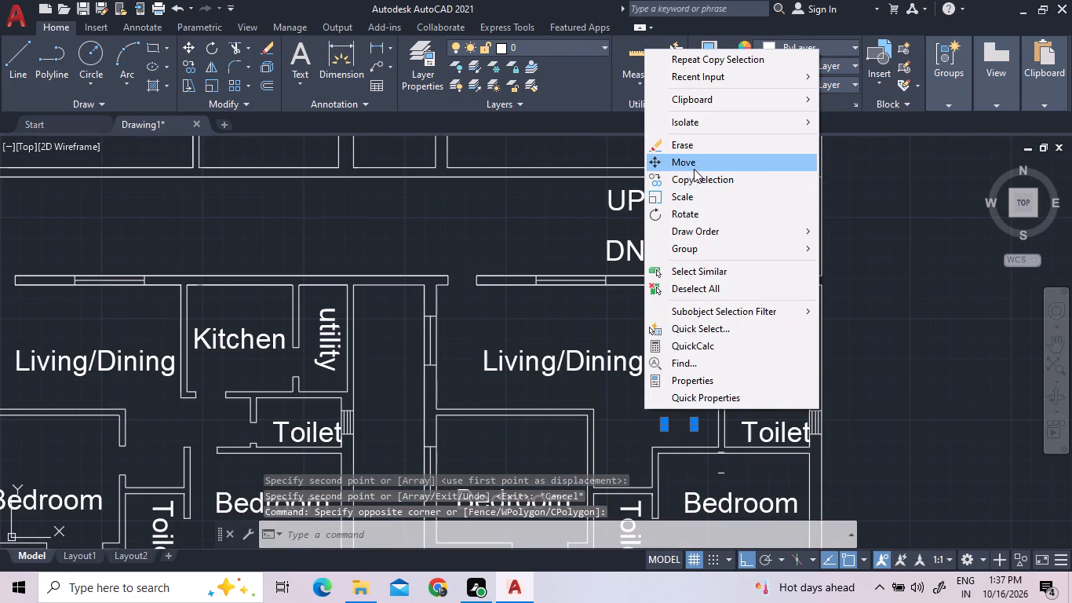
pyautogui.click(694, 169)
pyautogui.scroll(2, 677, 417)
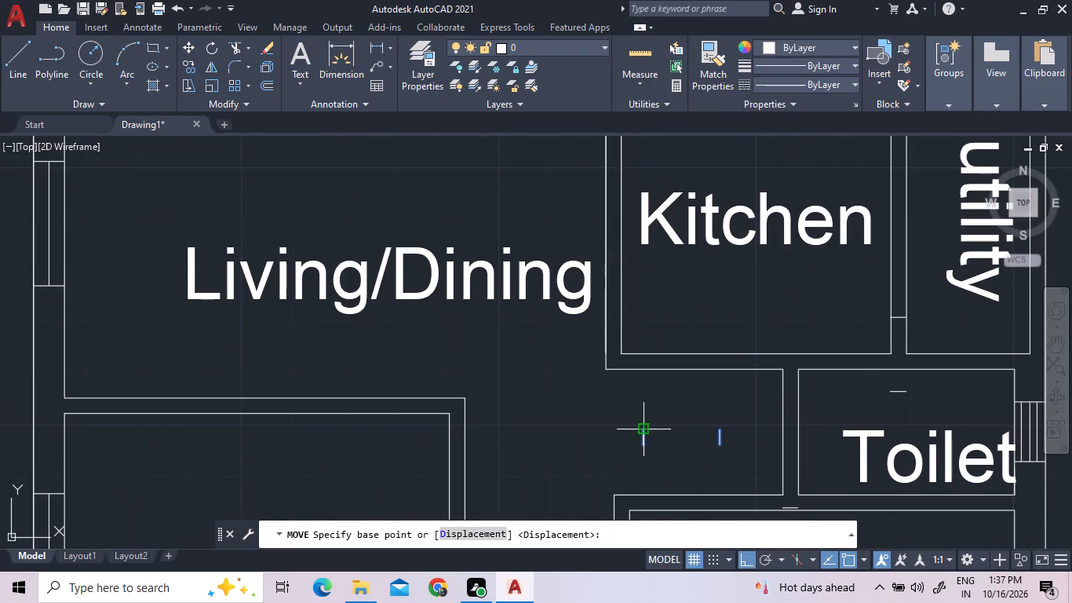
pyautogui.click(648, 429)
pyautogui.scroll(2, 658, 367)
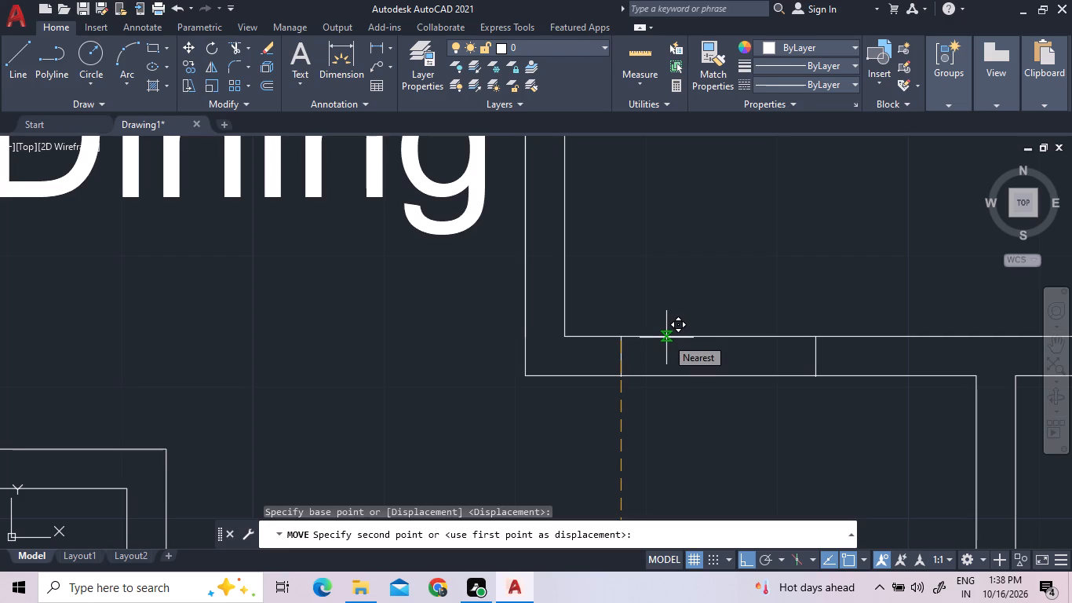
pyautogui.doubleClick(666, 338)
# Move the two copied utility door-jamb lines up to the wall between the right flat's kitchen and utility.
pyautogui.scroll(-2, 663, 346)
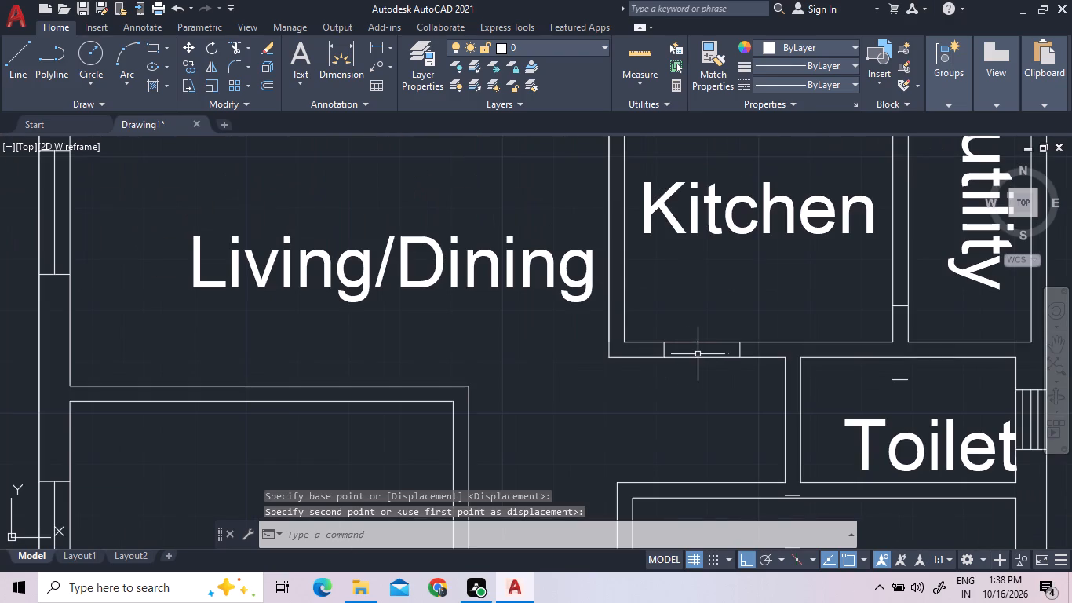
pyautogui.scroll(-2, 719, 370)
pyautogui.scroll(2, 833, 359)
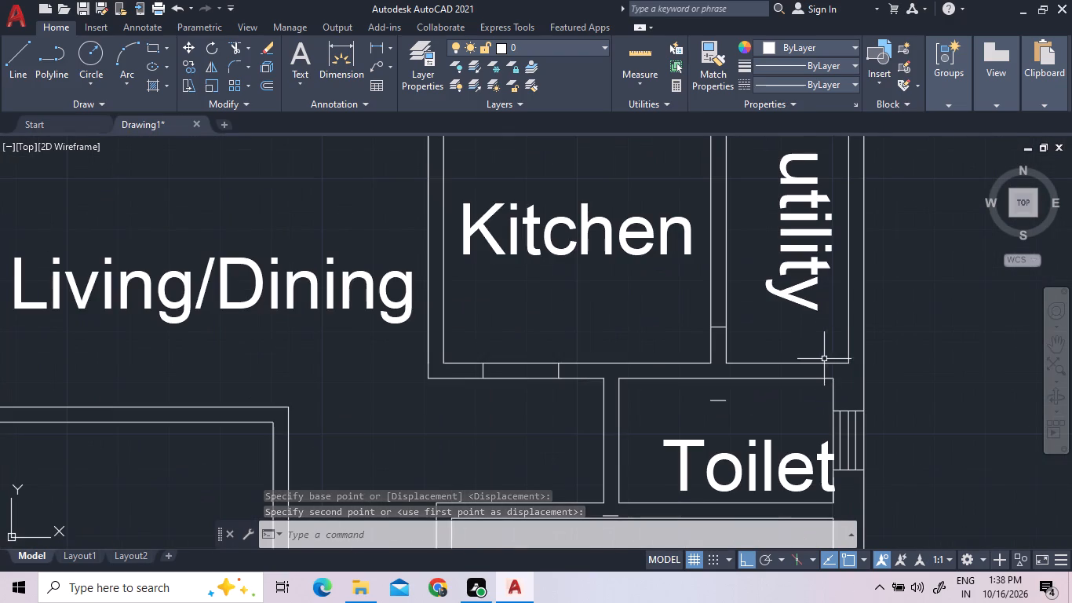
pyautogui.click(738, 412)
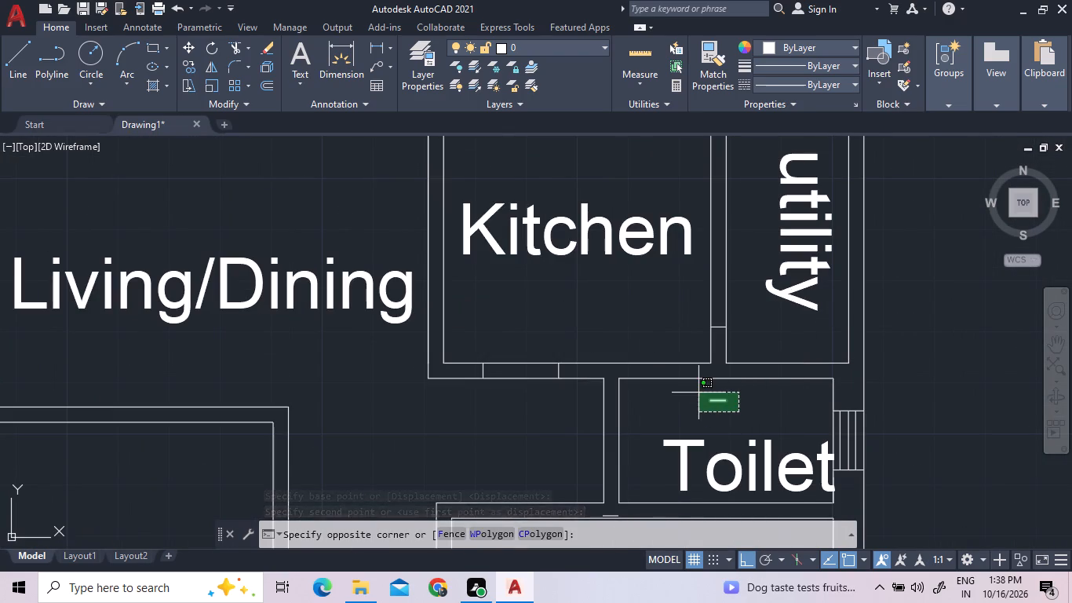
pyautogui.click(698, 393)
pyautogui.tripleClick(718, 328)
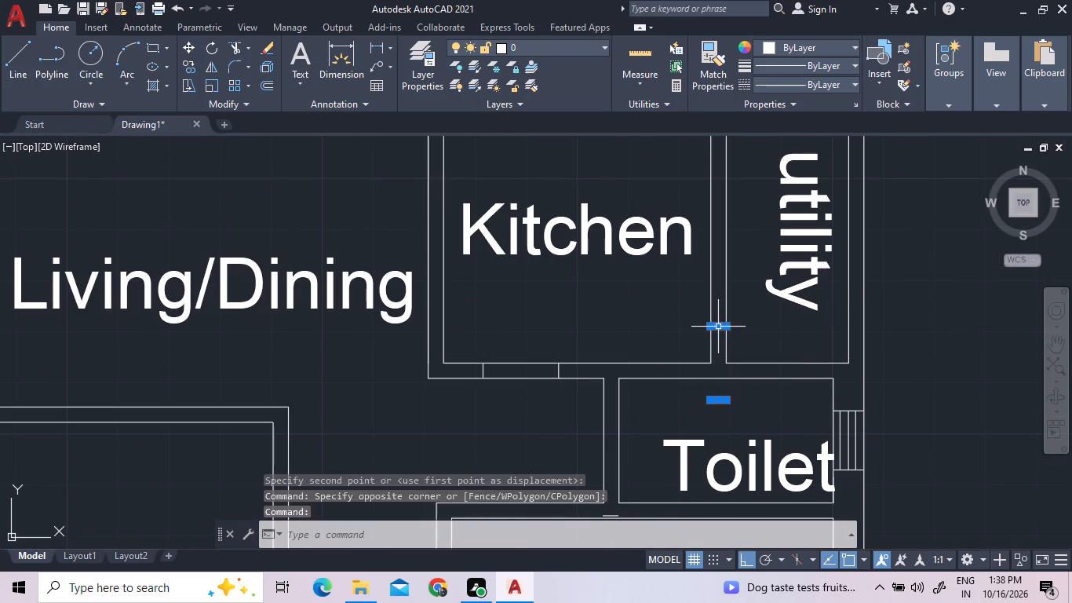
pyautogui.press('Escape')
pyautogui.rightClick(719, 394)
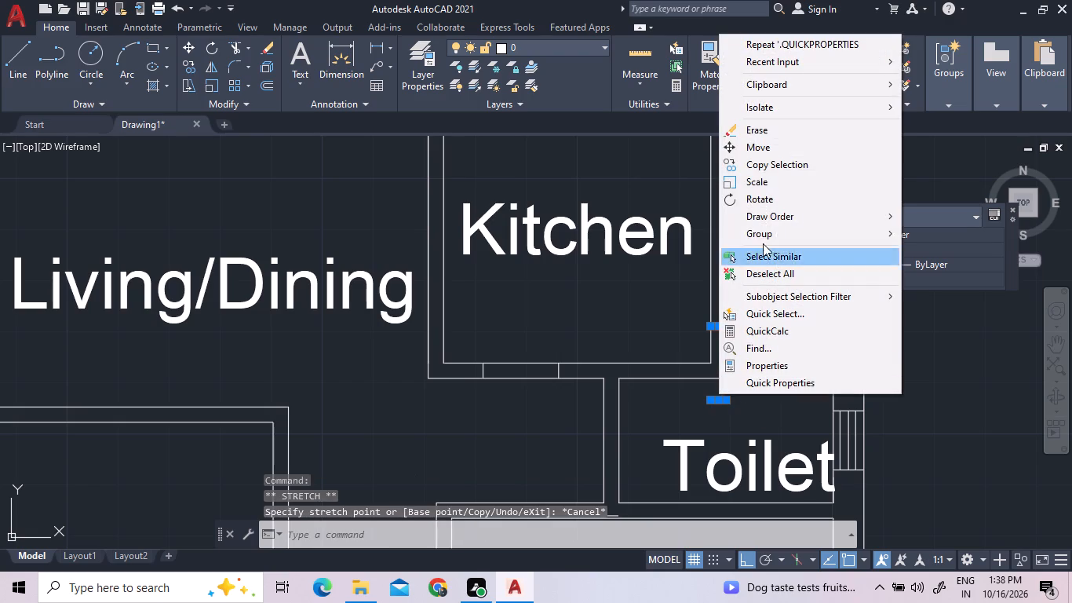
pyautogui.click(779, 148)
pyautogui.click(716, 325)
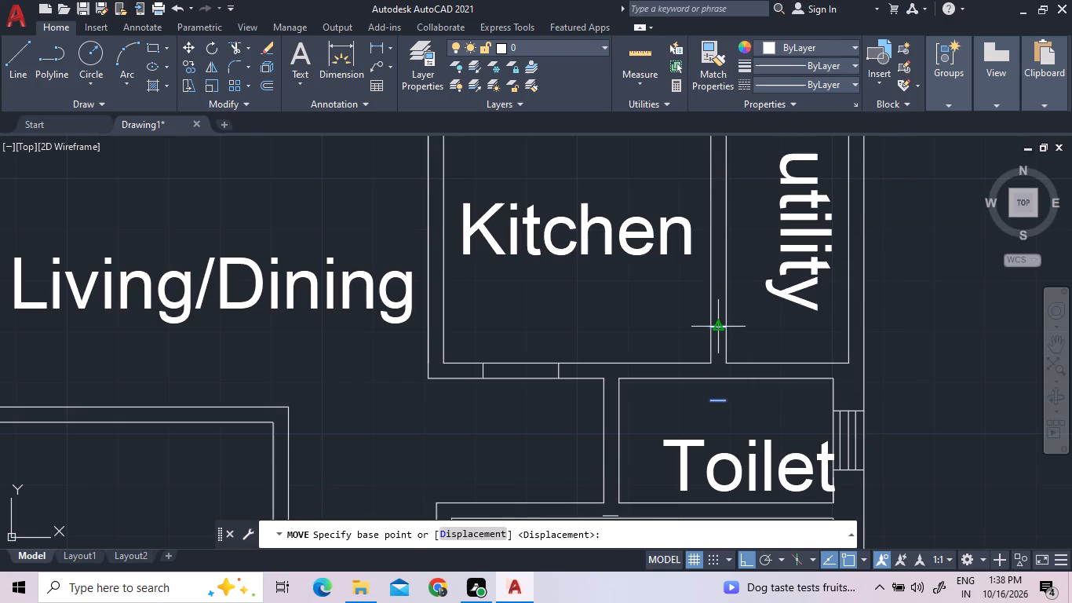
pyautogui.click(715, 241)
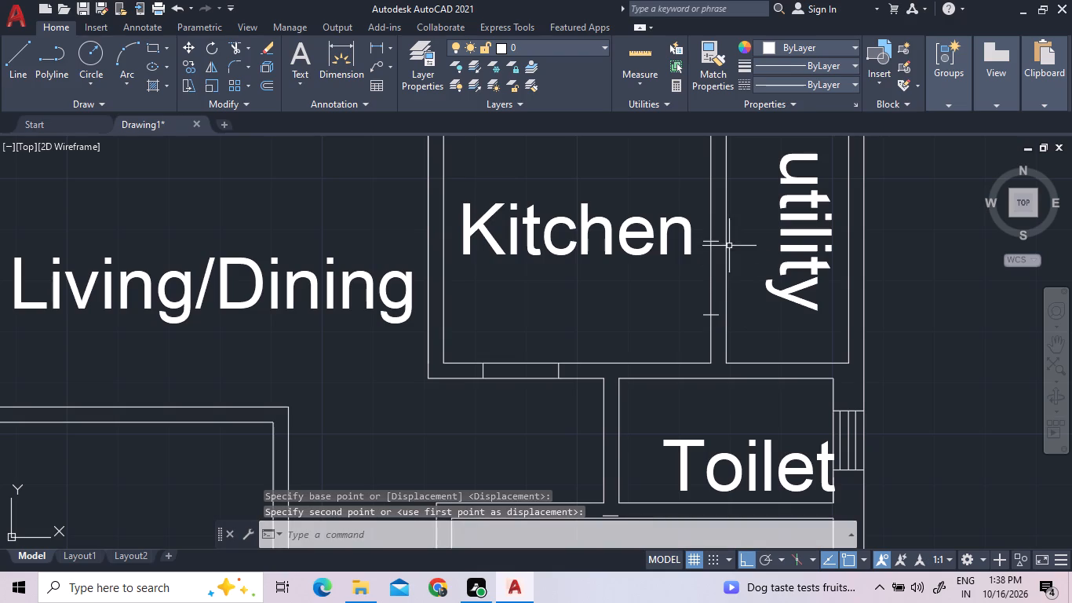
# Move the two utility door-jamb lines sideways from their wall-side endpoint so they span the kitchen–utility wall's thickness.
pyautogui.click(720, 240)
pyautogui.doubleClick(718, 314)
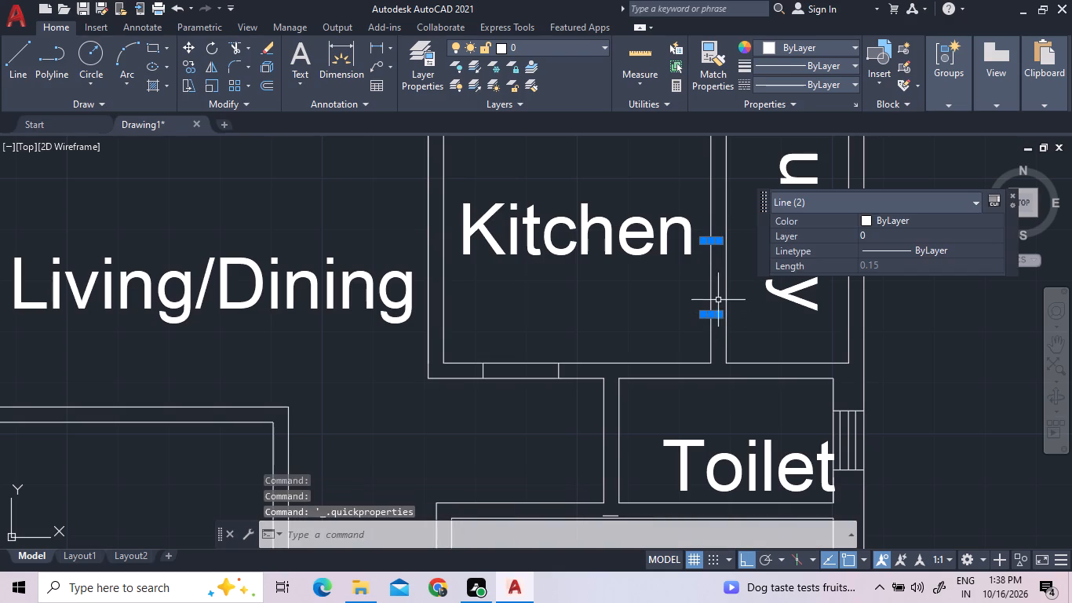
pyautogui.rightClick(722, 273)
pyautogui.click(767, 322)
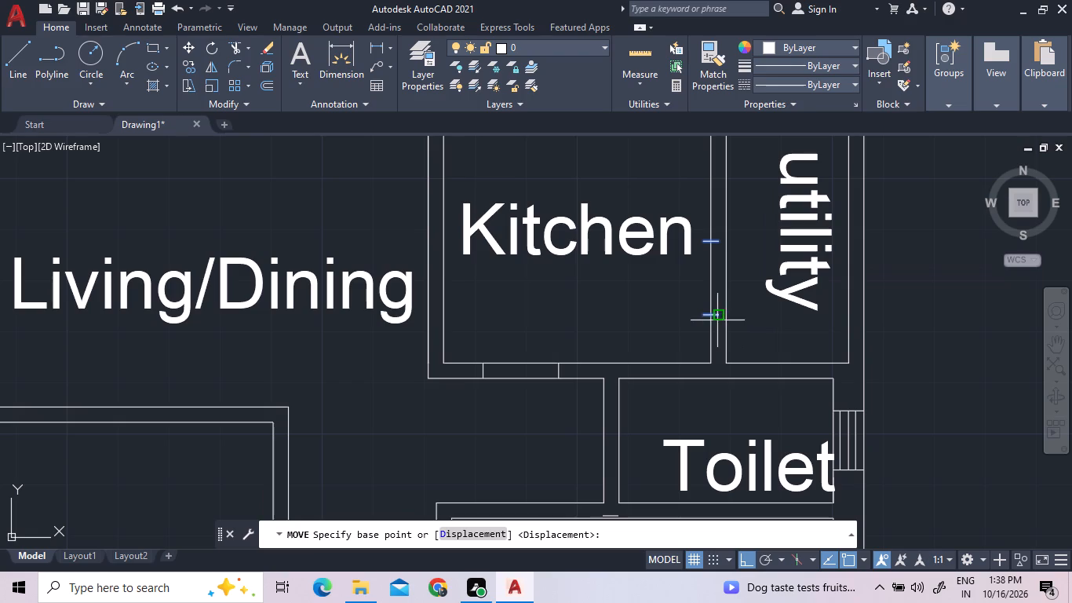
pyautogui.click(720, 318)
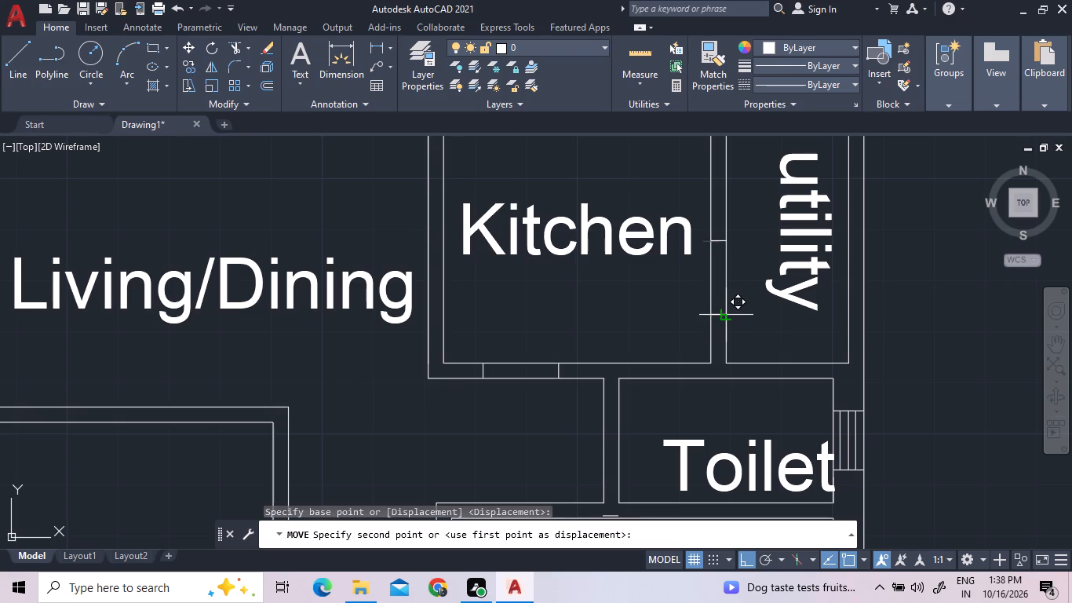
pyautogui.scroll(3, 731, 318)
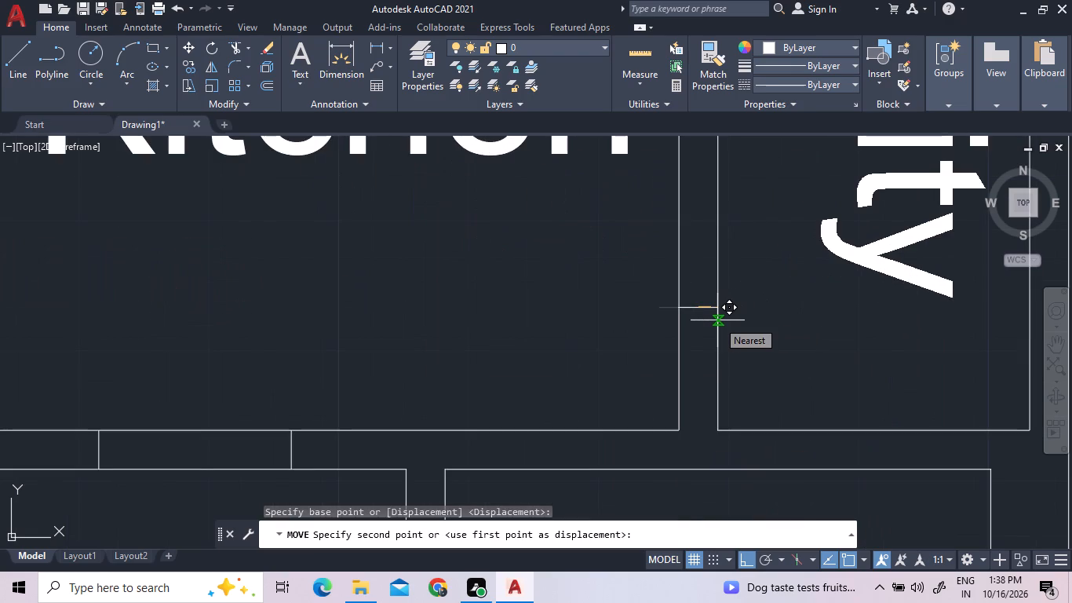
pyautogui.click(717, 320)
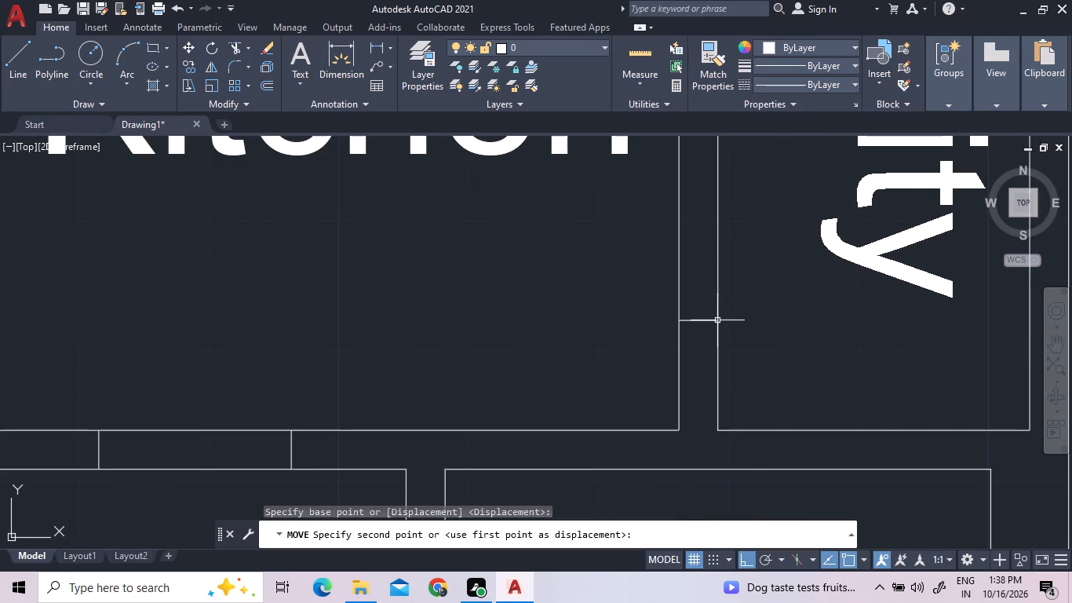
# Move the two copied toilet door-jamb lines up from the bedroom's upper wall into the right flat's upper toilet side wall.
pyautogui.scroll(-3, 729, 356)
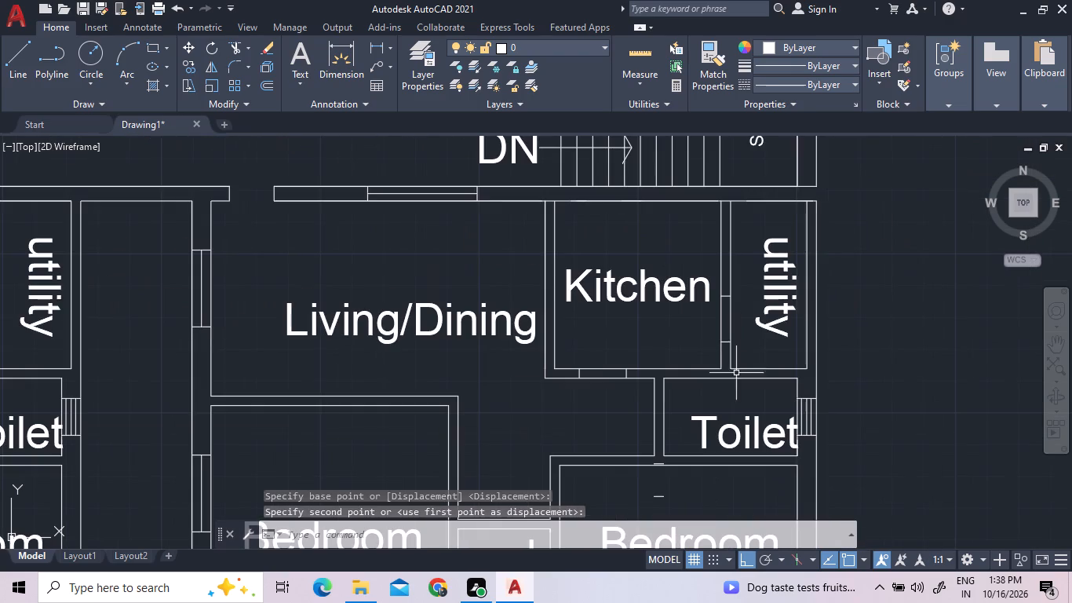
pyautogui.scroll(-1, 706, 485)
pyautogui.scroll(3, 690, 506)
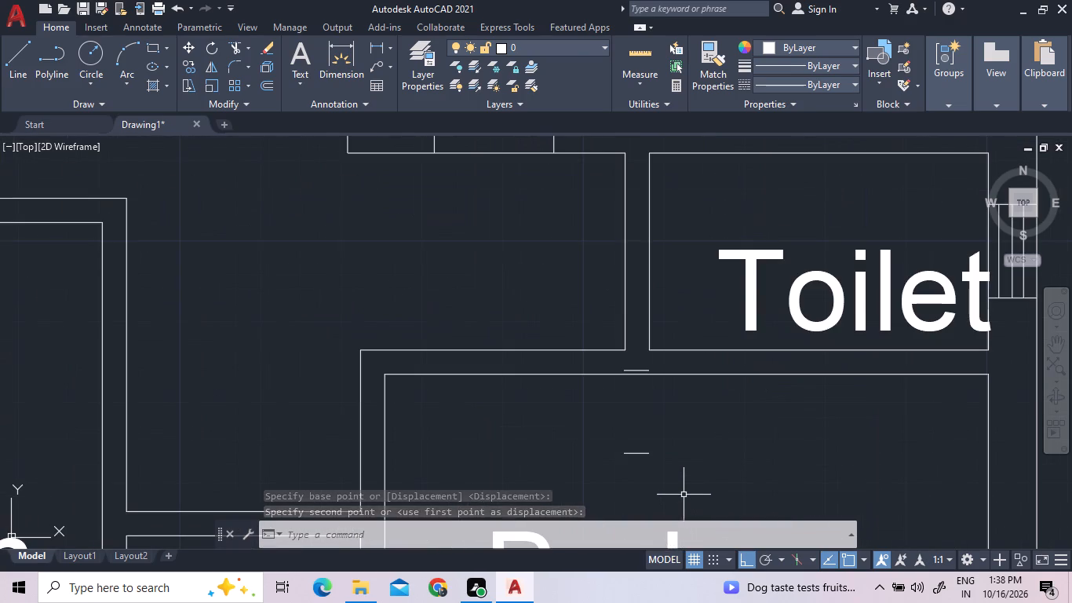
pyautogui.click(669, 485)
pyautogui.click(611, 433)
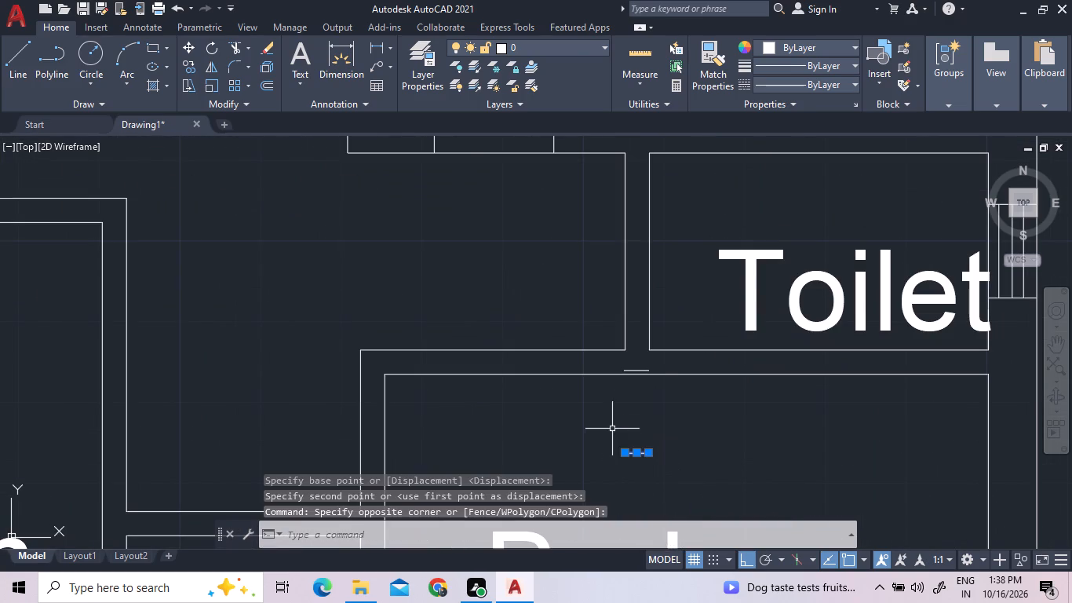
pyautogui.click(637, 371)
pyautogui.rightClick(660, 407)
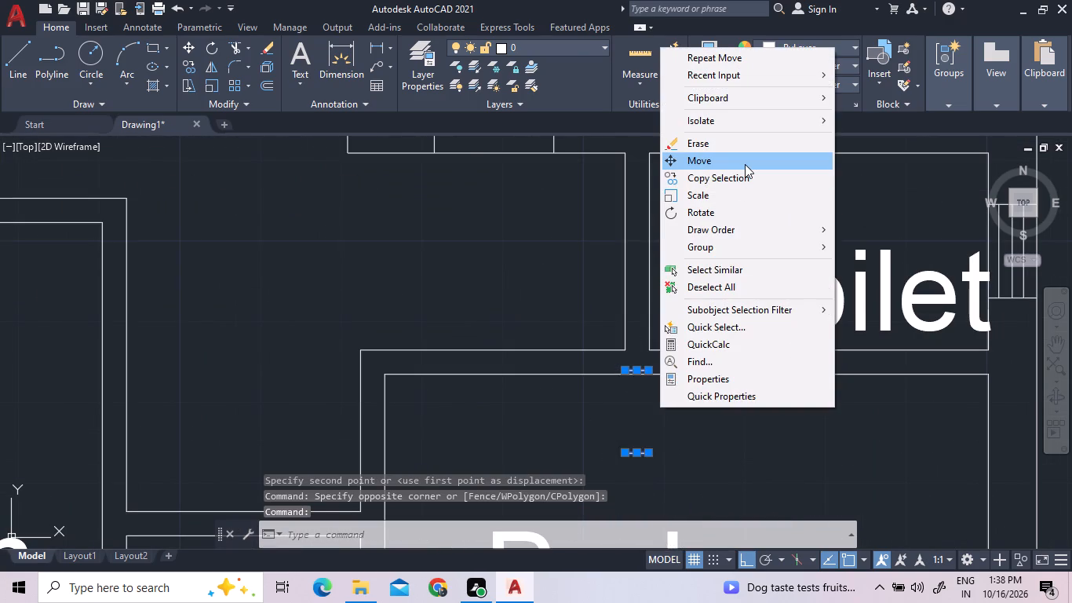
pyautogui.click(745, 164)
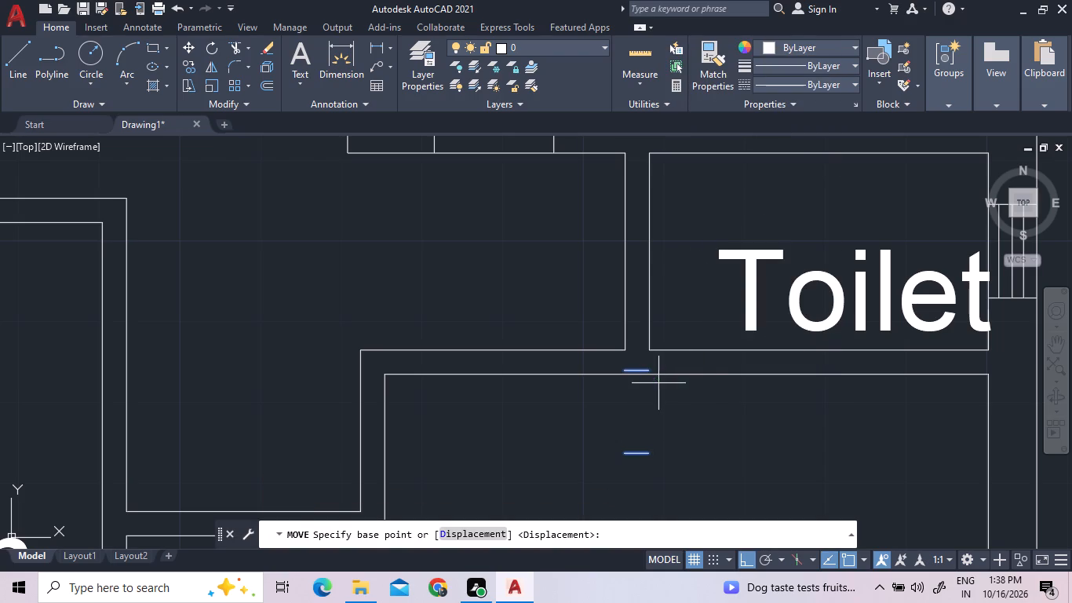
pyautogui.click(648, 373)
pyautogui.scroll(1, 642, 239)
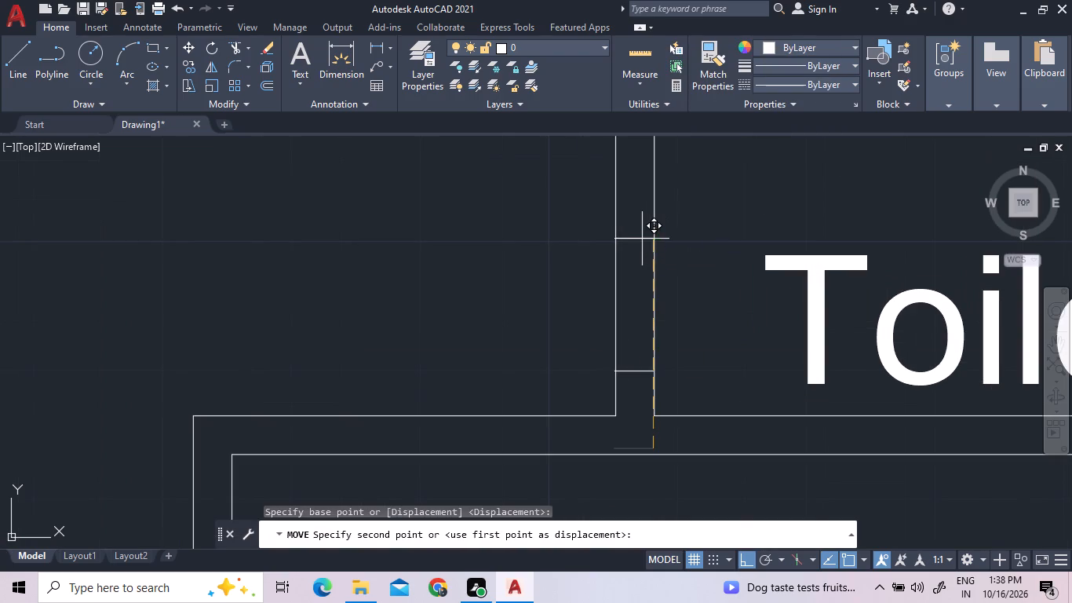
pyautogui.click(646, 233)
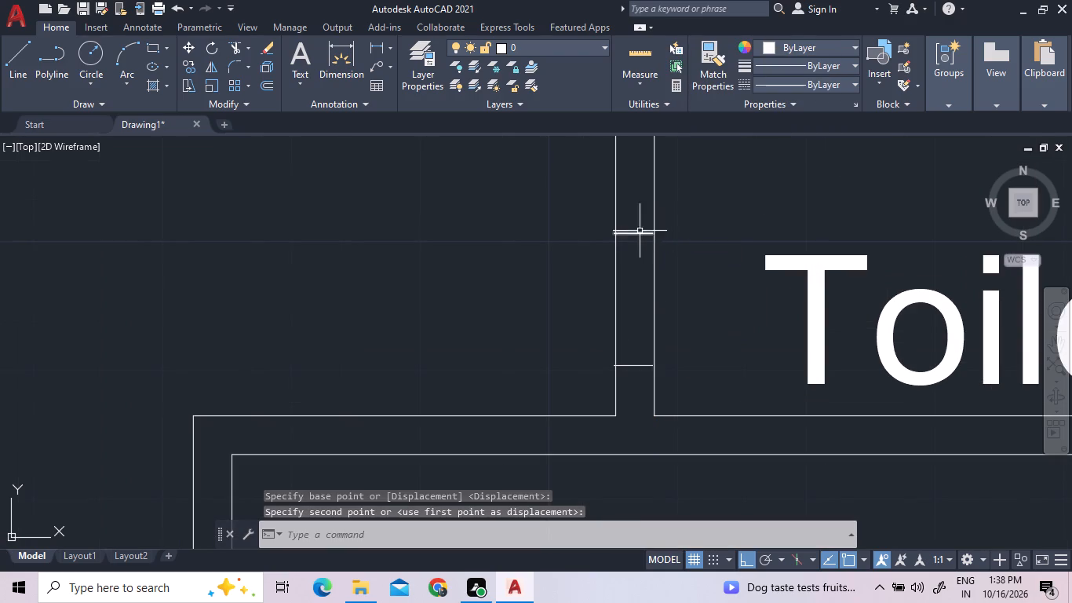
# Move both toilet door-jamb lines sideways from their endpoint onto the toilet-side wall line so they span the wall's thickness.
pyautogui.scroll(3, 640, 232)
pyautogui.scroll(-4, 640, 232)
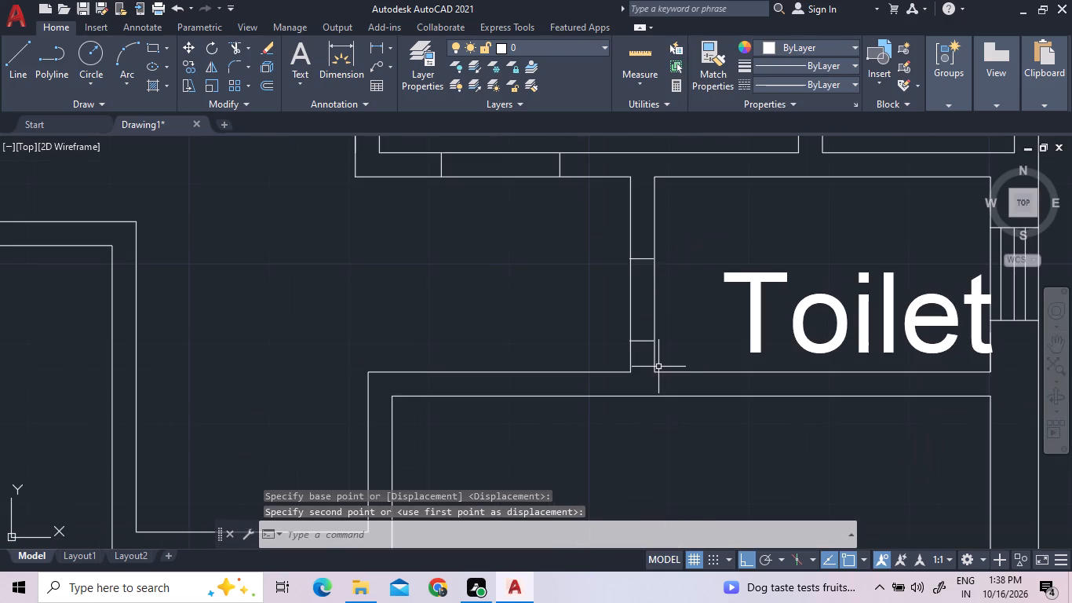
pyautogui.scroll(4, 650, 357)
pyautogui.click(653, 320)
pyautogui.click(624, 262)
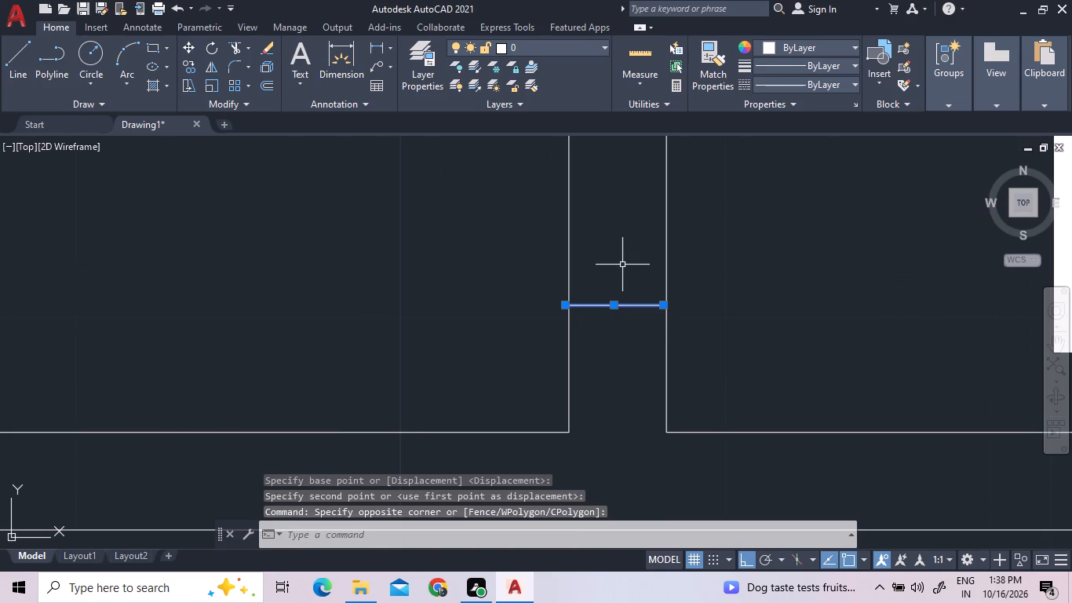
pyautogui.scroll(-3, 621, 272)
pyautogui.scroll(3, 622, 203)
pyautogui.click(642, 221)
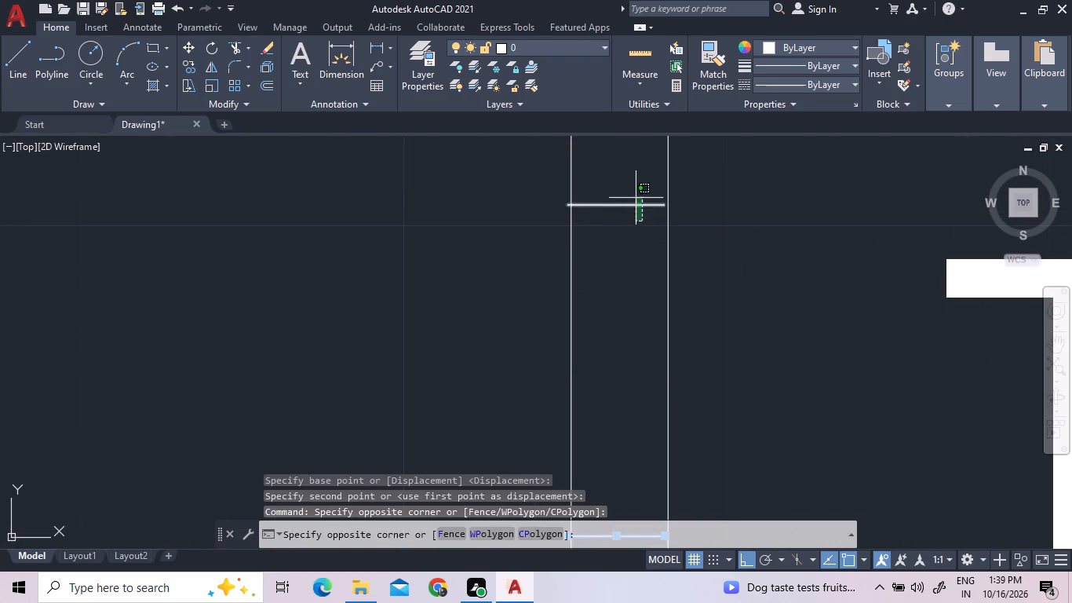
pyautogui.click(635, 195)
pyautogui.rightClick(635, 194)
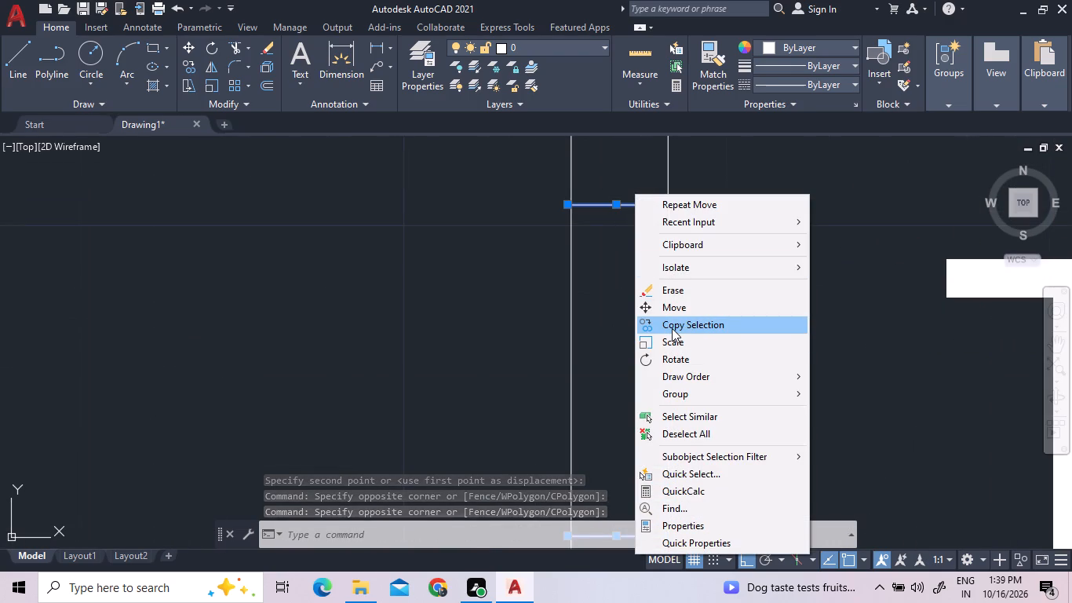
pyautogui.click(687, 305)
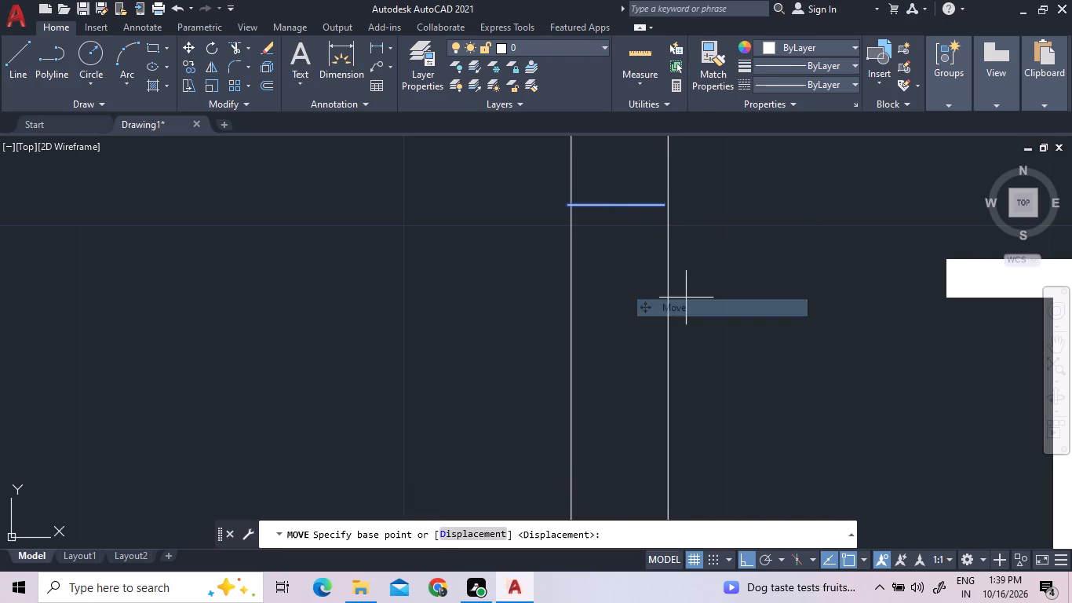
pyautogui.scroll(3, 670, 207)
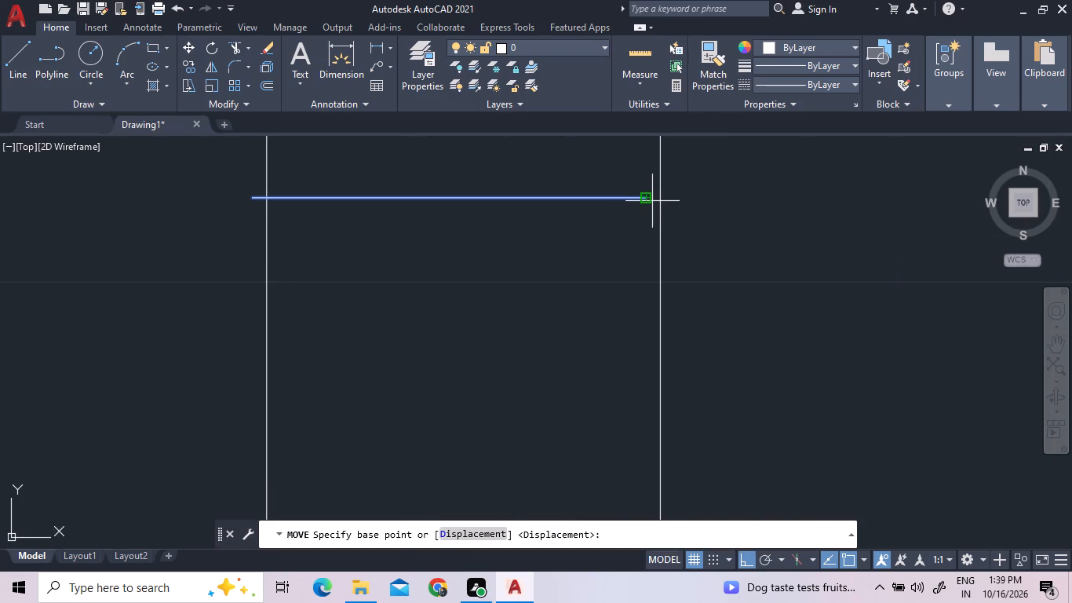
pyautogui.click(650, 198)
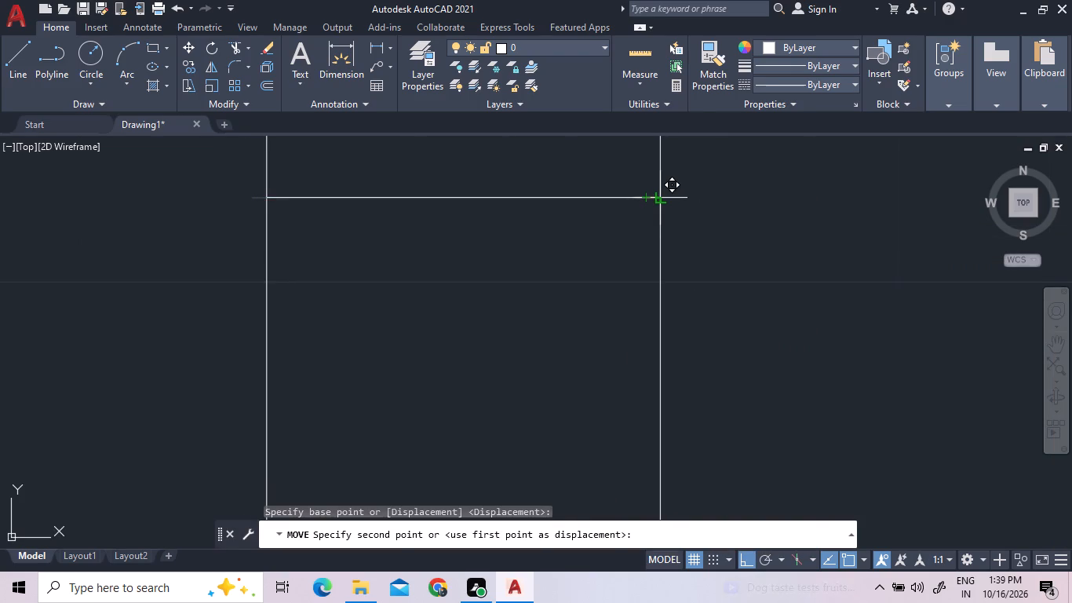
pyautogui.click(661, 200)
# Compare the door openings of the left and right flats to find which ones the right flat still lacks.
pyautogui.scroll(-6, 717, 202)
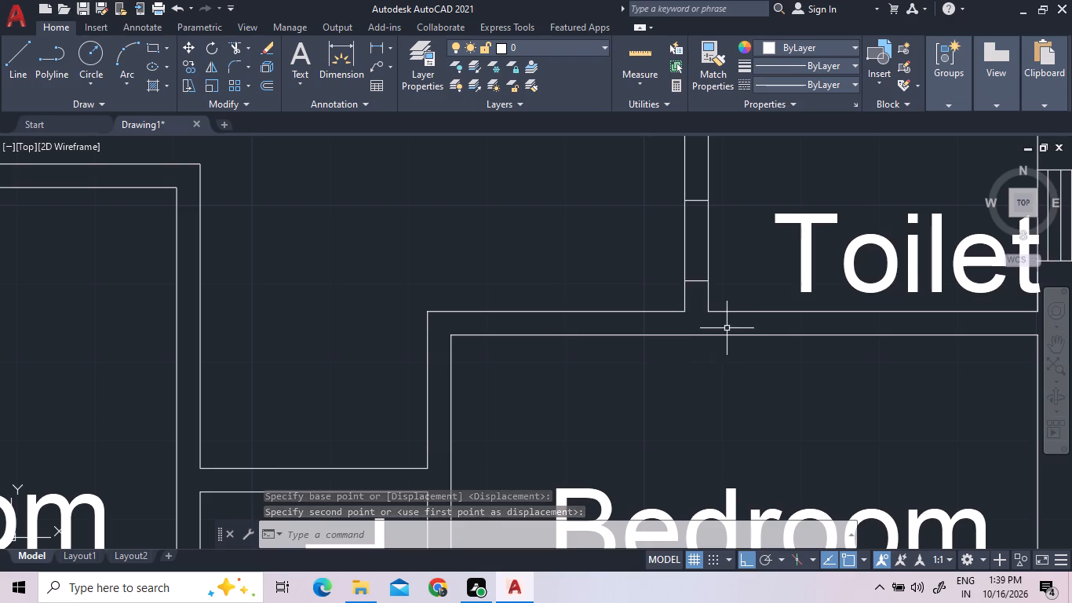
pyautogui.scroll(-2, 723, 328)
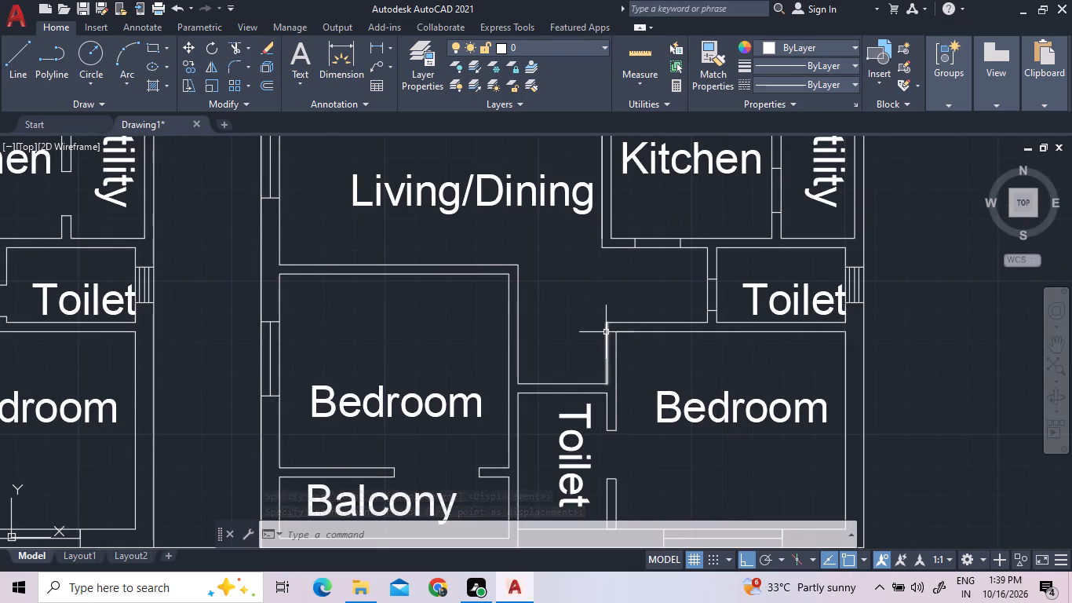
pyautogui.scroll(-1, 616, 353)
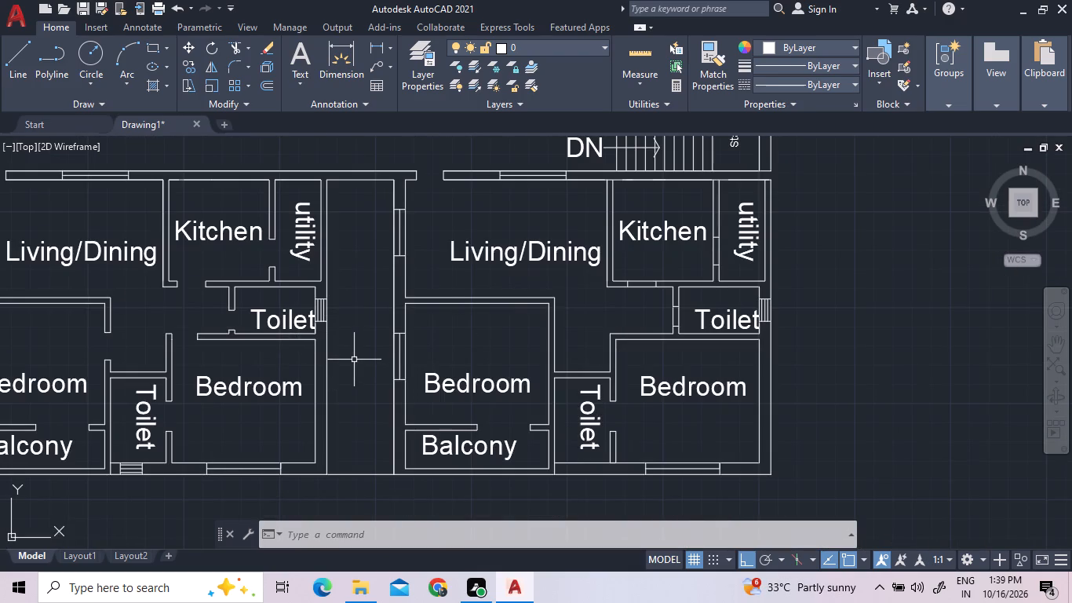
pyautogui.scroll(-2, 352, 371)
pyautogui.scroll(1, 269, 367)
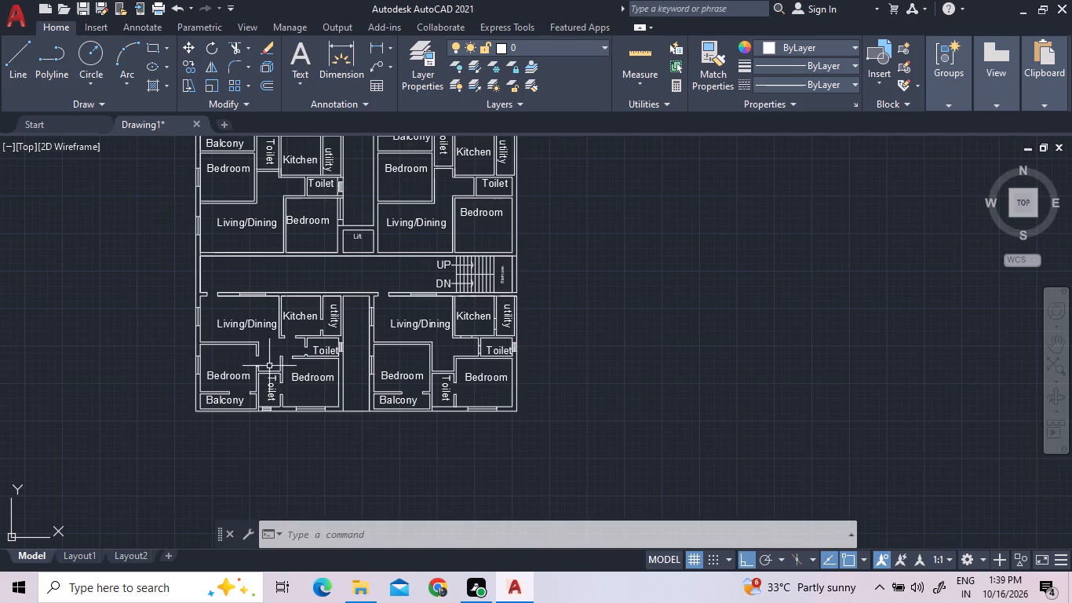
pyautogui.scroll(1, 269, 367)
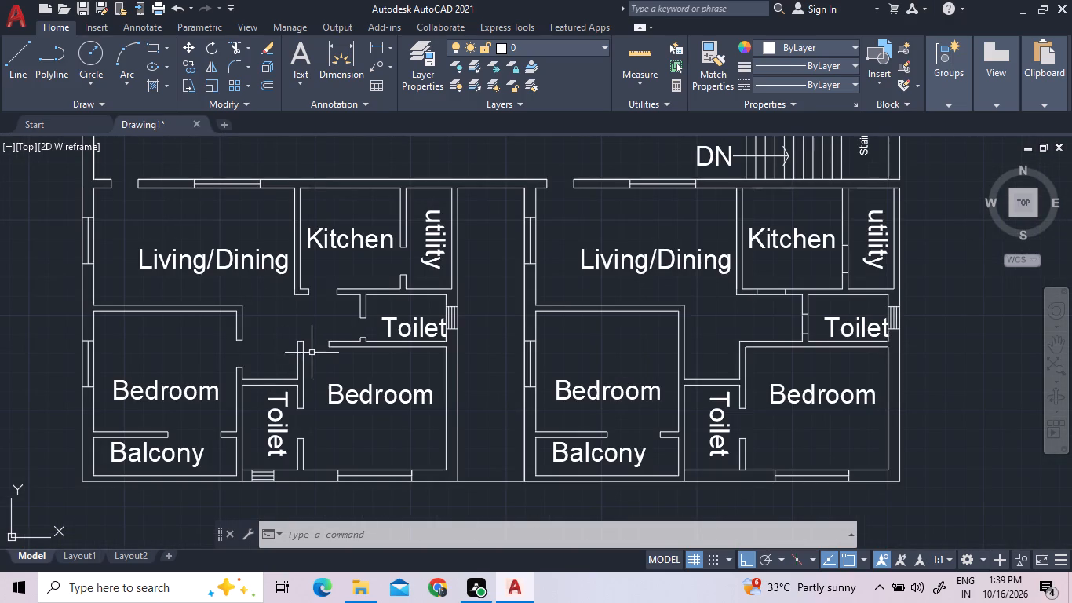
pyautogui.scroll(2, 847, 338)
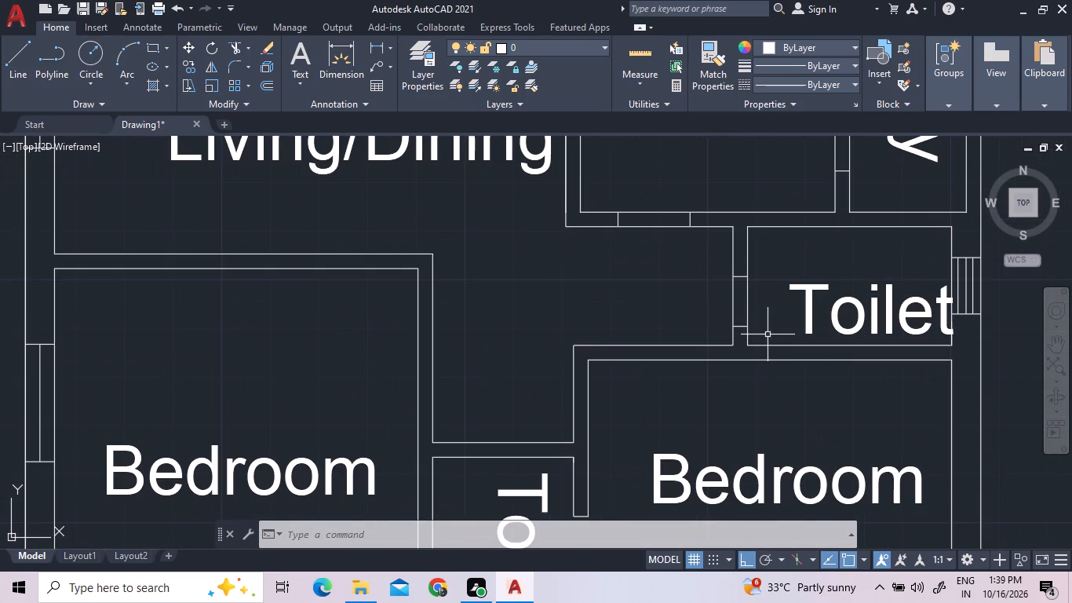
pyautogui.scroll(-2, 233, 318)
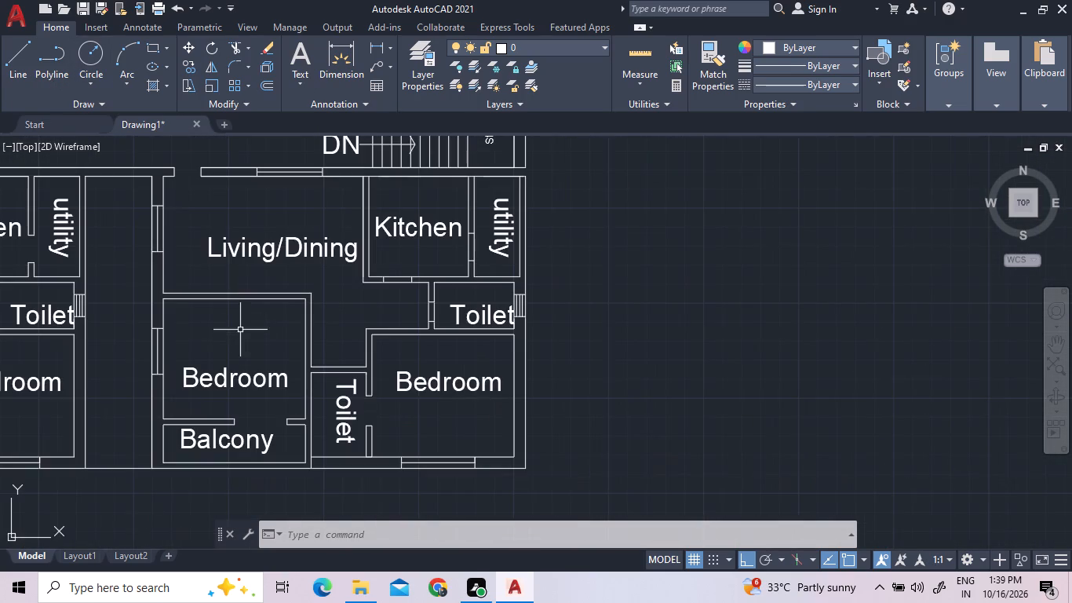
pyautogui.scroll(-1, 193, 359)
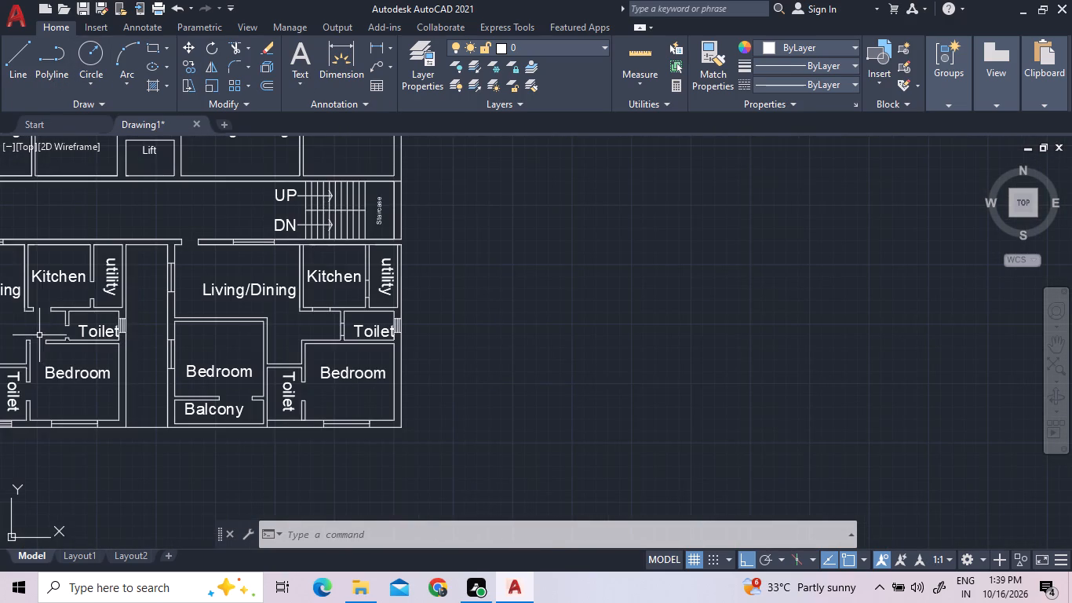
# Copy the left flat's bedroom door-jamb line, beside the toilet, straight across into the right flat's upper bedroom wall.
pyautogui.scroll(2, 37, 334)
pyautogui.scroll(-1, 122, 311)
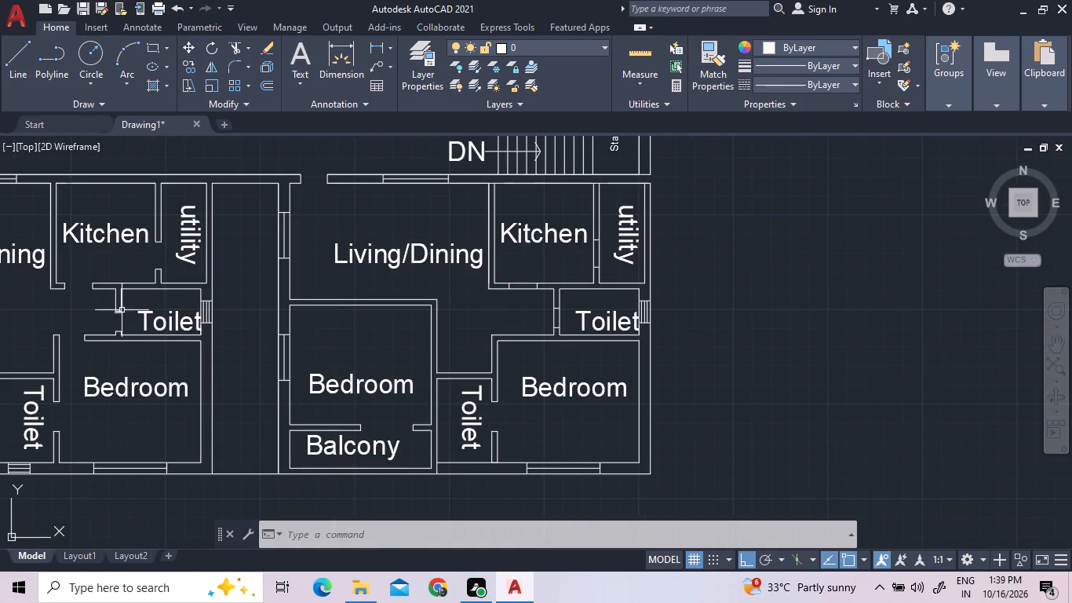
pyautogui.scroll(-1, 122, 312)
pyautogui.scroll(2, 82, 333)
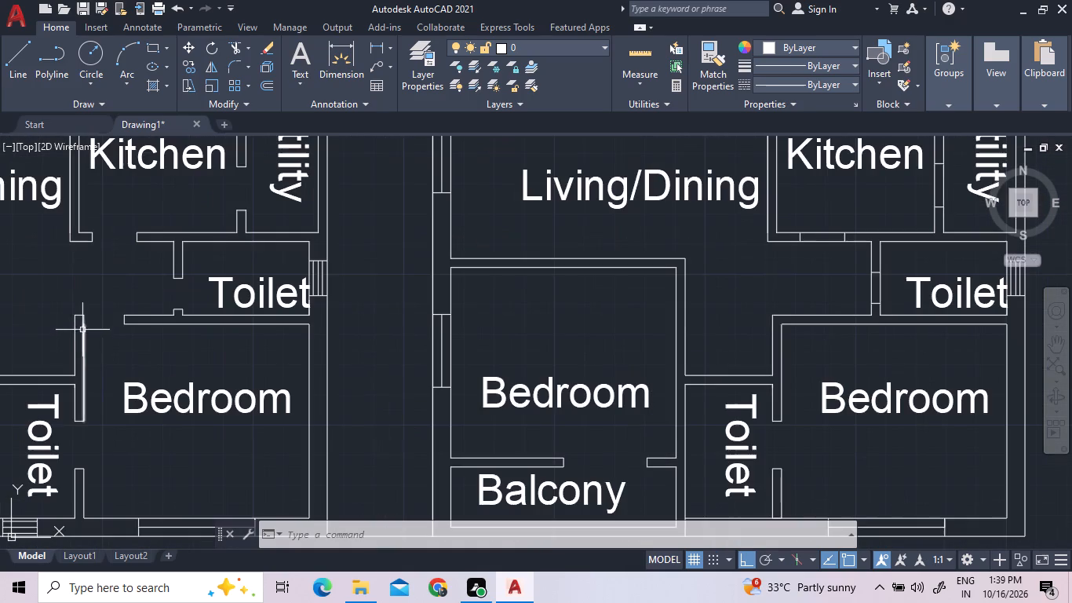
pyautogui.click(123, 316)
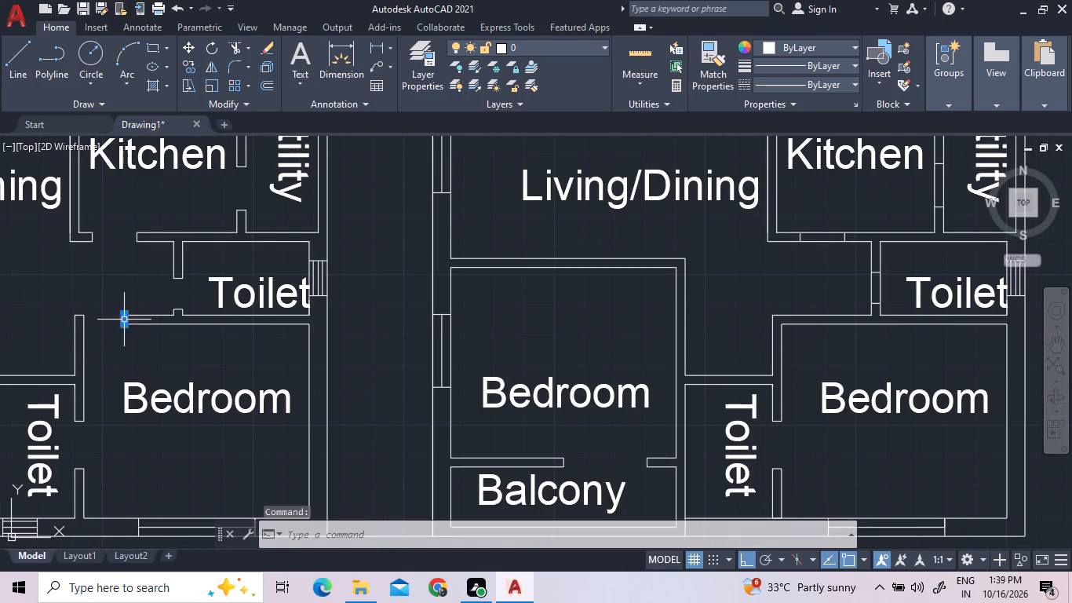
pyautogui.rightClick(115, 316)
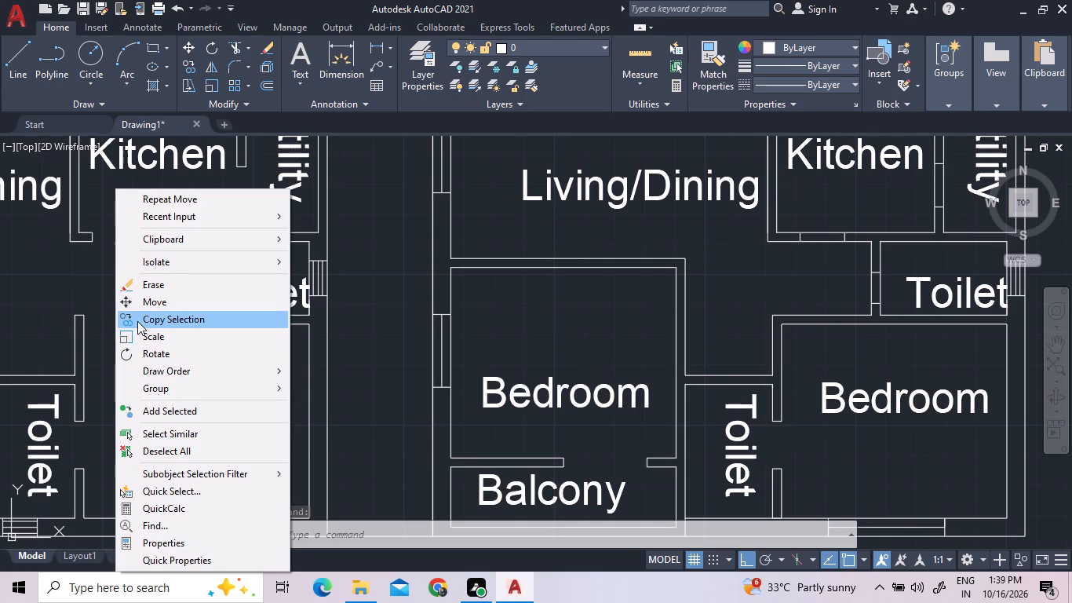
pyautogui.click(137, 321)
pyautogui.click(125, 316)
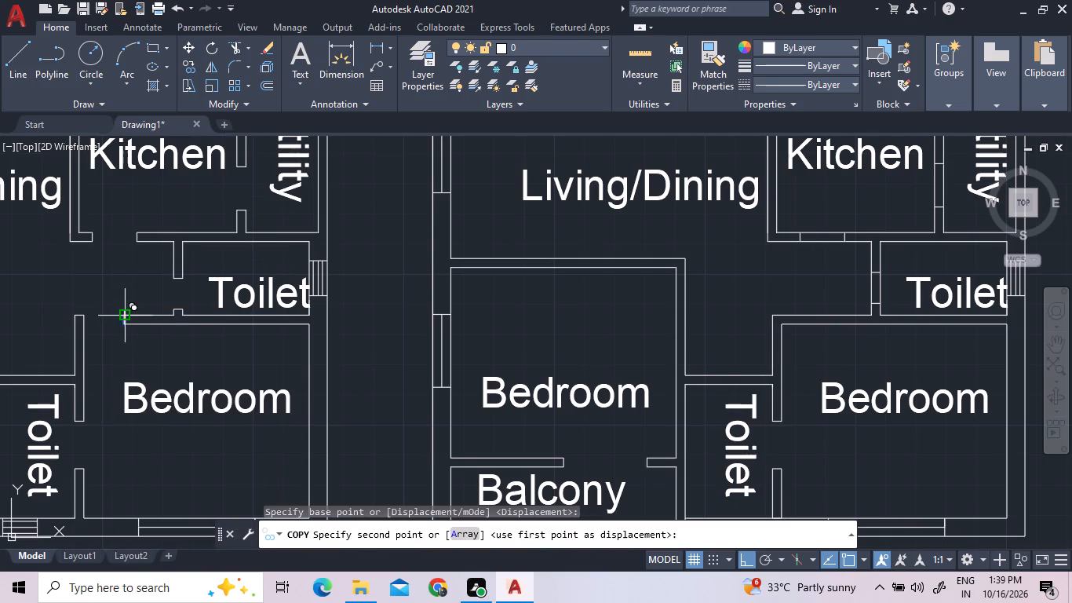
pyautogui.scroll(-3, 301, 253)
pyautogui.scroll(3, 478, 258)
pyautogui.scroll(2, 410, 280)
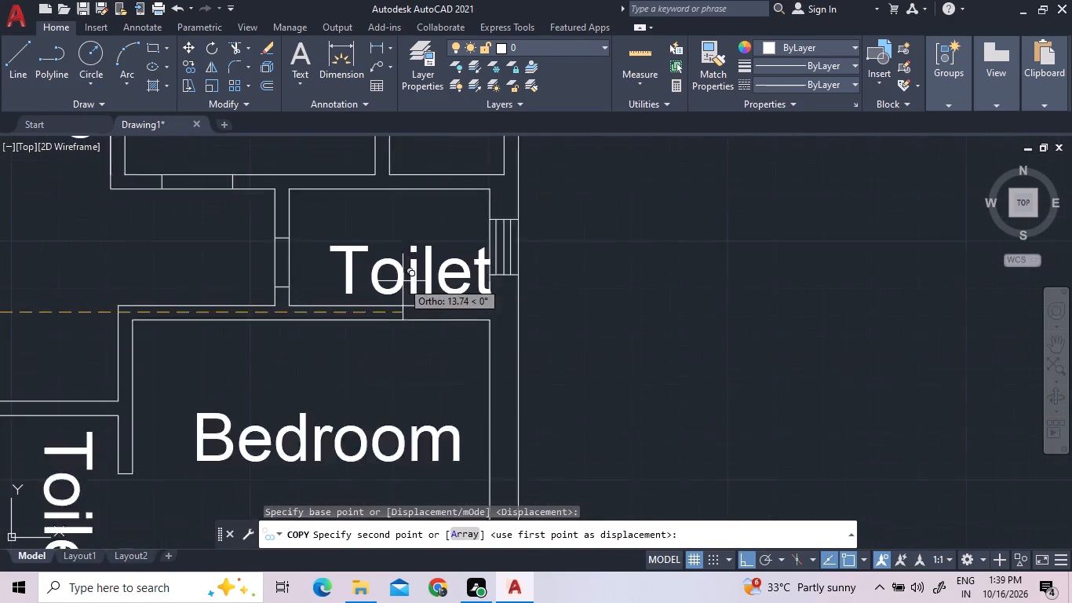
pyautogui.scroll(-3, 291, 301)
pyautogui.scroll(2, 240, 307)
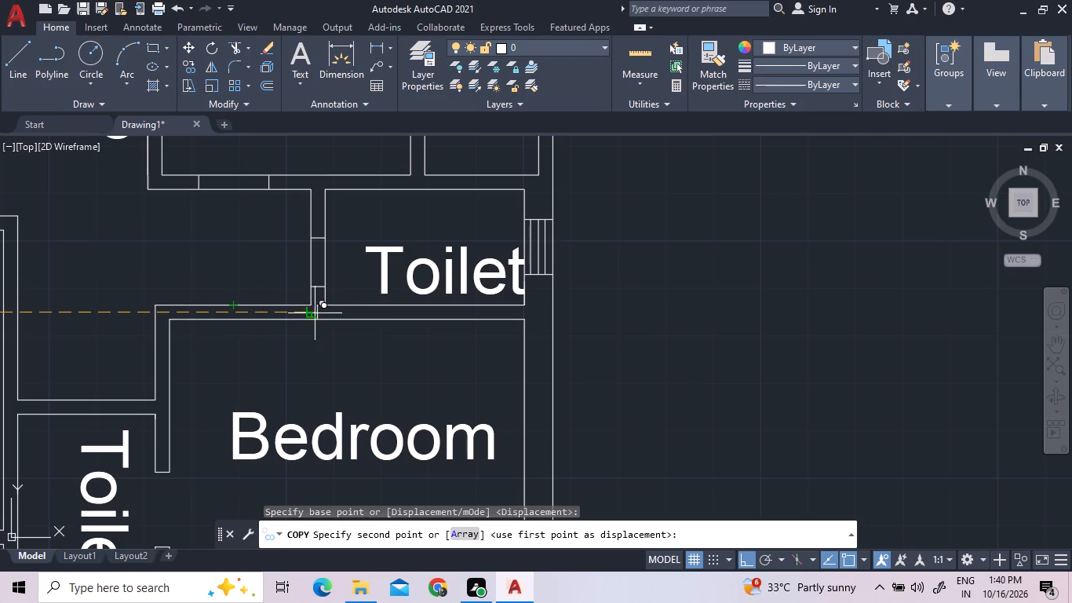
pyautogui.scroll(2, 182, 320)
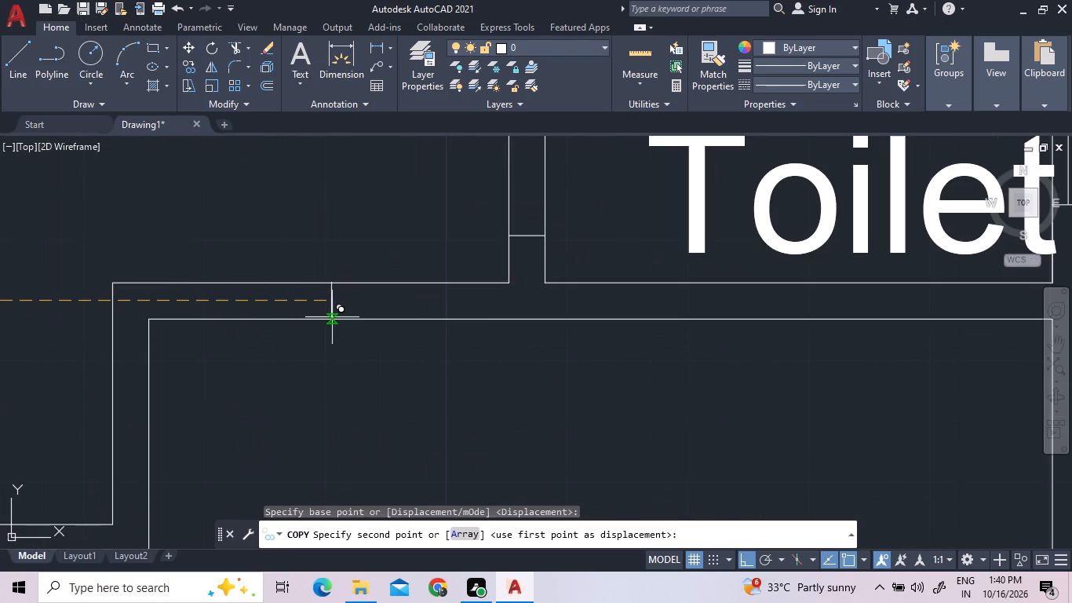
pyautogui.click(332, 317)
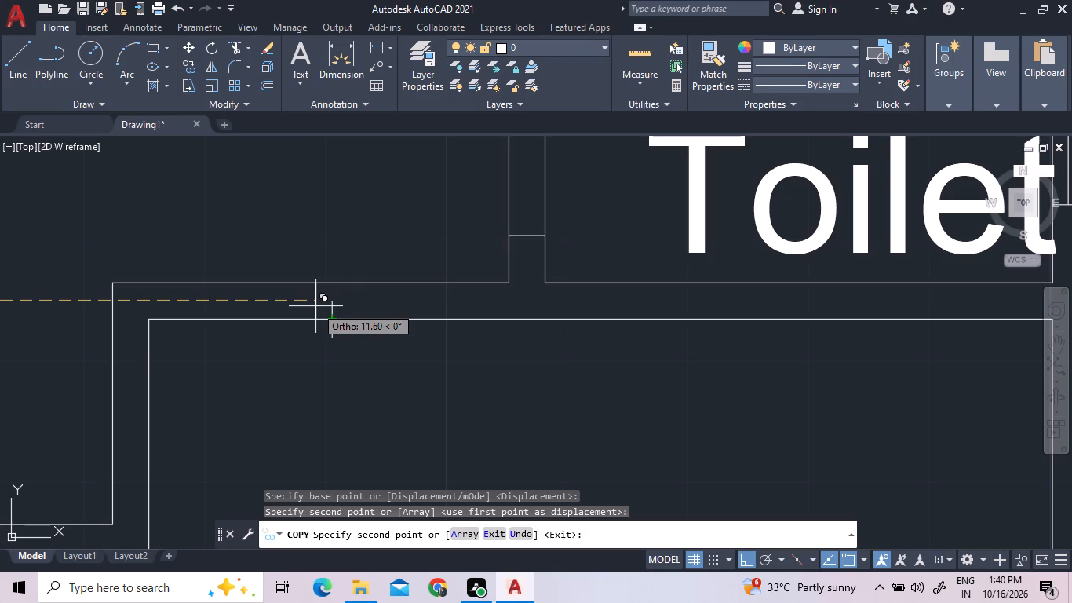
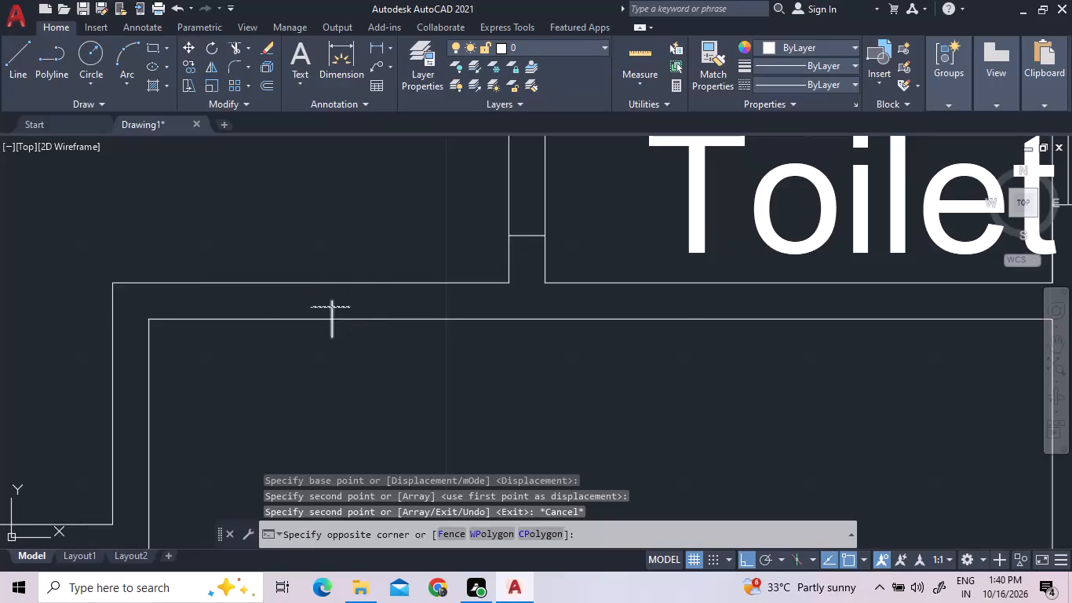
# Move the copied bedroom door-jamb line straight up so it spans the thickness of the right flat's upper bedroom wall.
pyautogui.rightClick(314, 305)
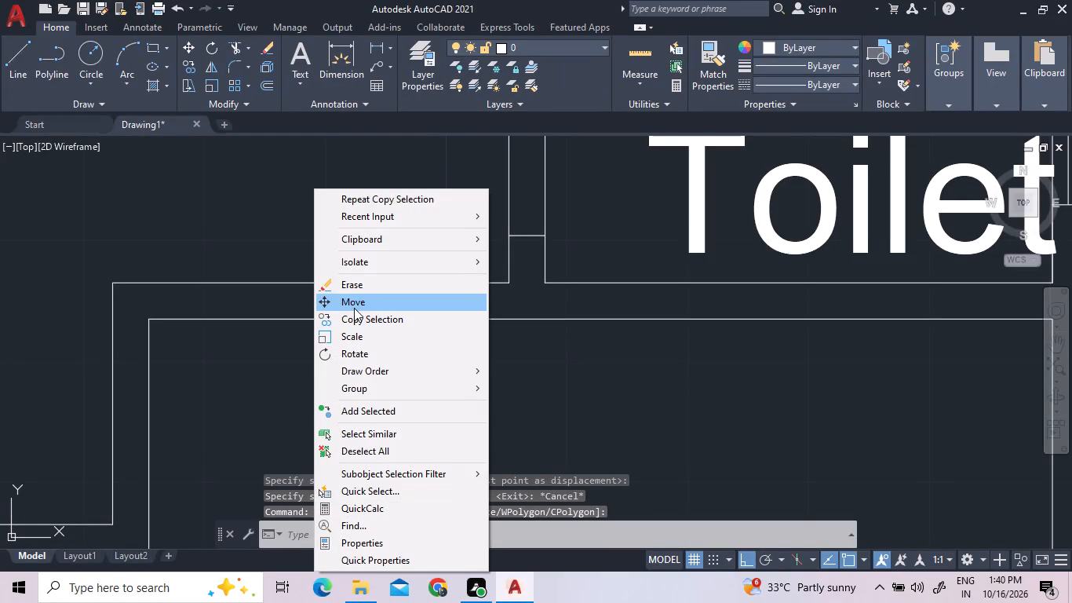
pyautogui.click(354, 308)
pyautogui.click(332, 301)
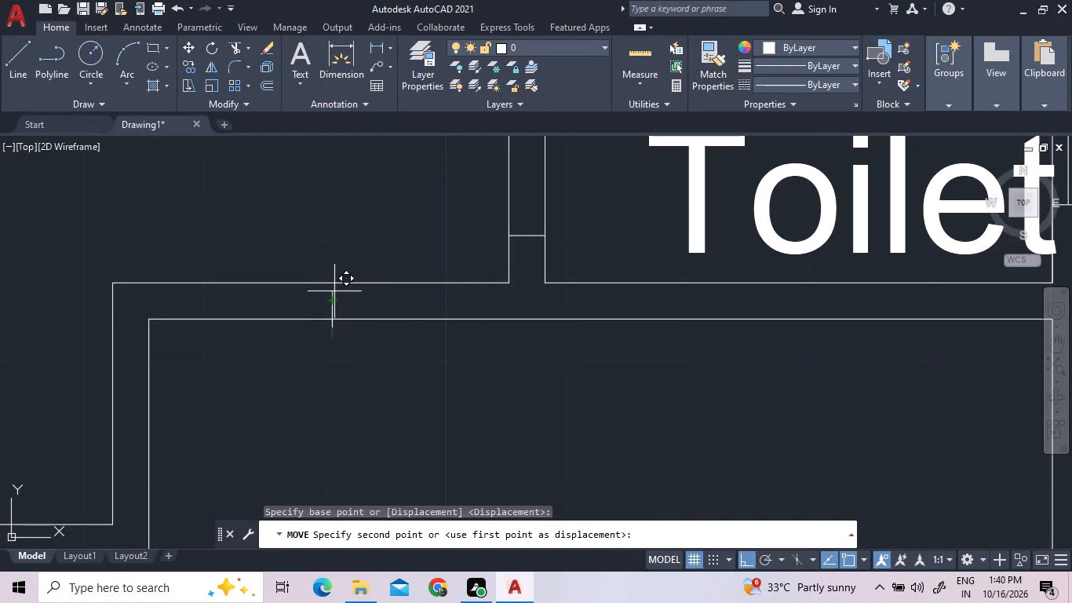
pyautogui.click(335, 287)
# Draw the second jamb line across the upper bedroom wall, from the bedroom's inner corner up to the wall's outer line.
pyautogui.scroll(-2, 348, 262)
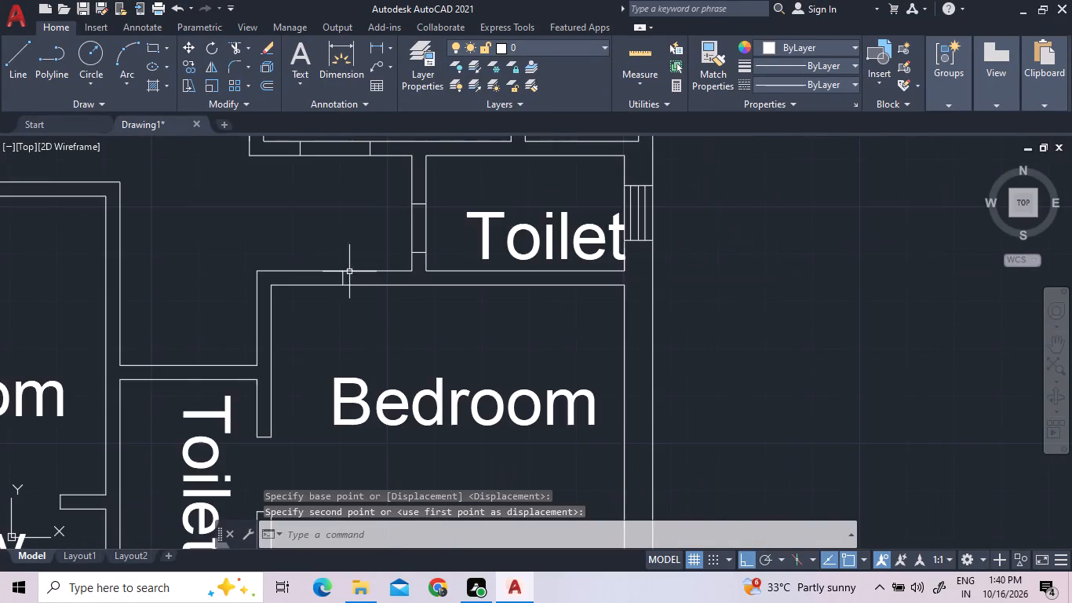
pyautogui.scroll(-2, 381, 330)
pyautogui.scroll(2, 353, 306)
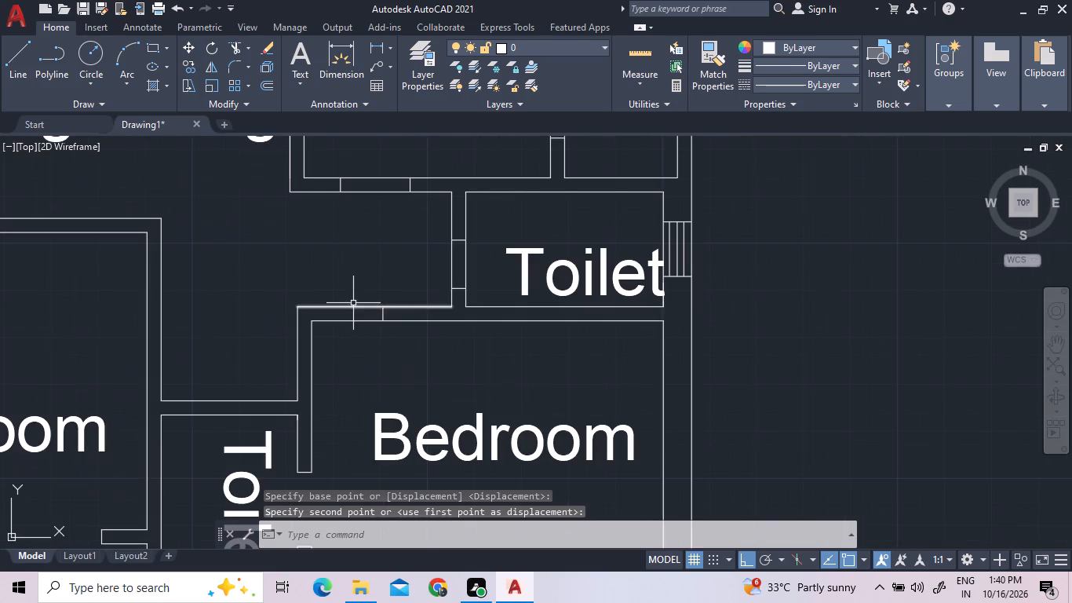
pyautogui.click(20, 77)
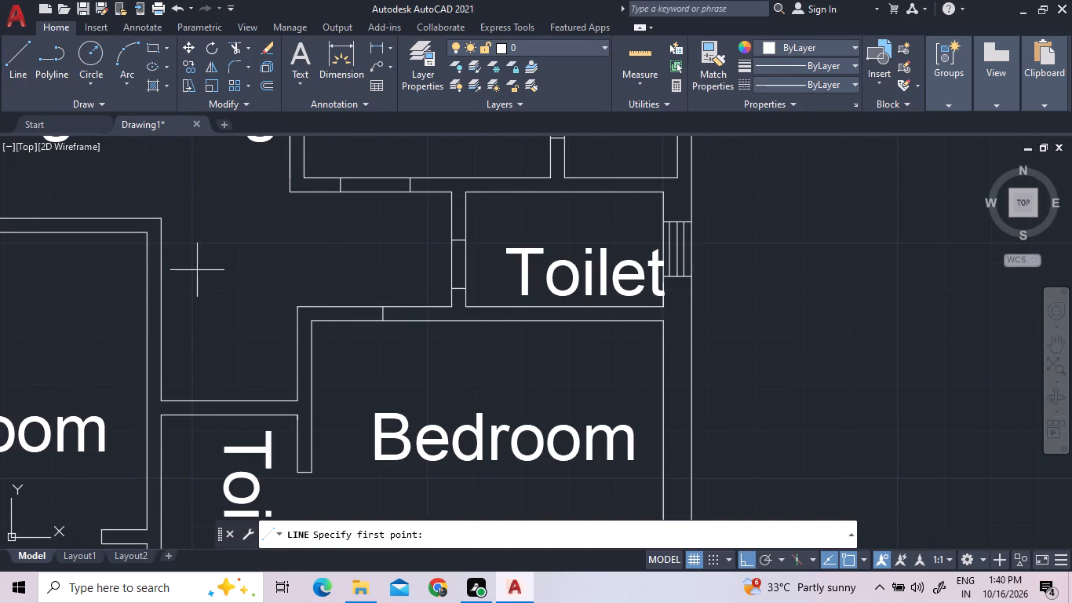
pyautogui.click(311, 326)
pyautogui.scroll(3, 313, 305)
pyautogui.click(305, 310)
pyautogui.press('Escape')
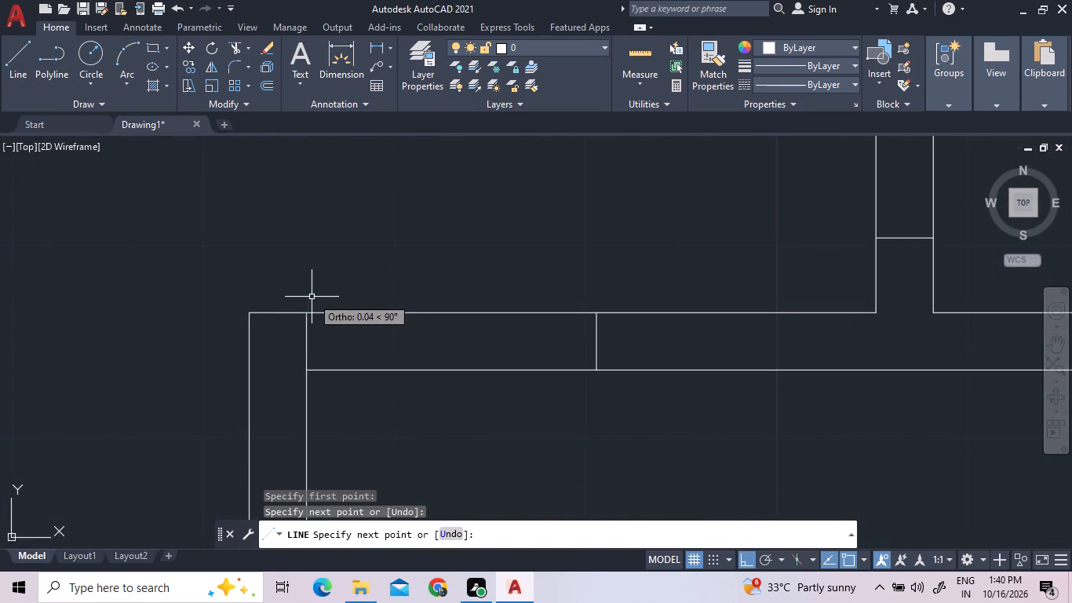
# Draw a jamb line across the thickness of the wall between the right flat's balcony-side bedroom and the passage.
pyautogui.scroll(-5, 316, 291)
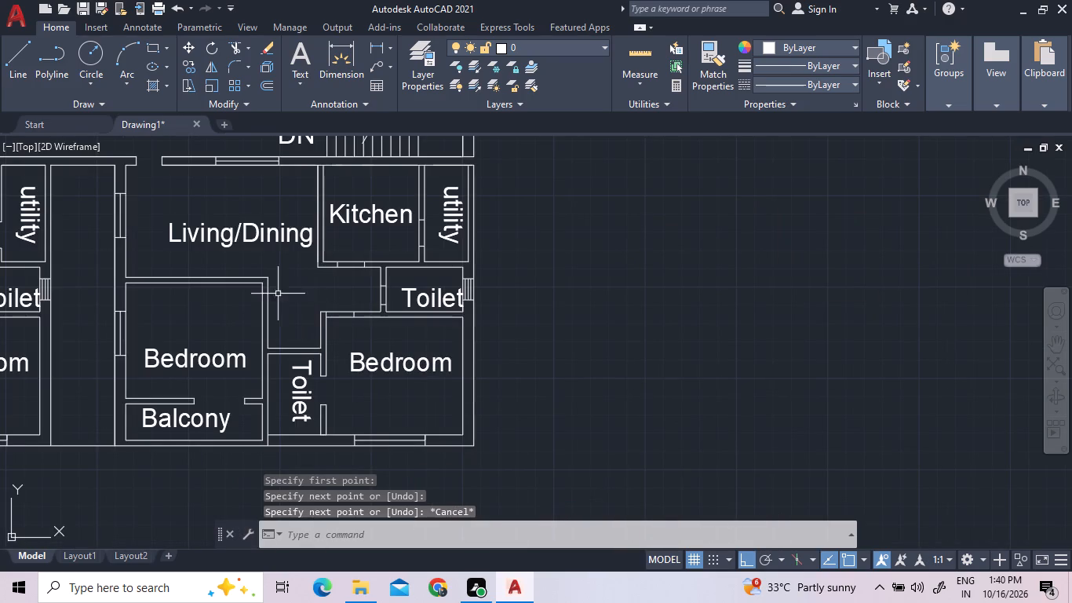
pyautogui.scroll(-1, 273, 326)
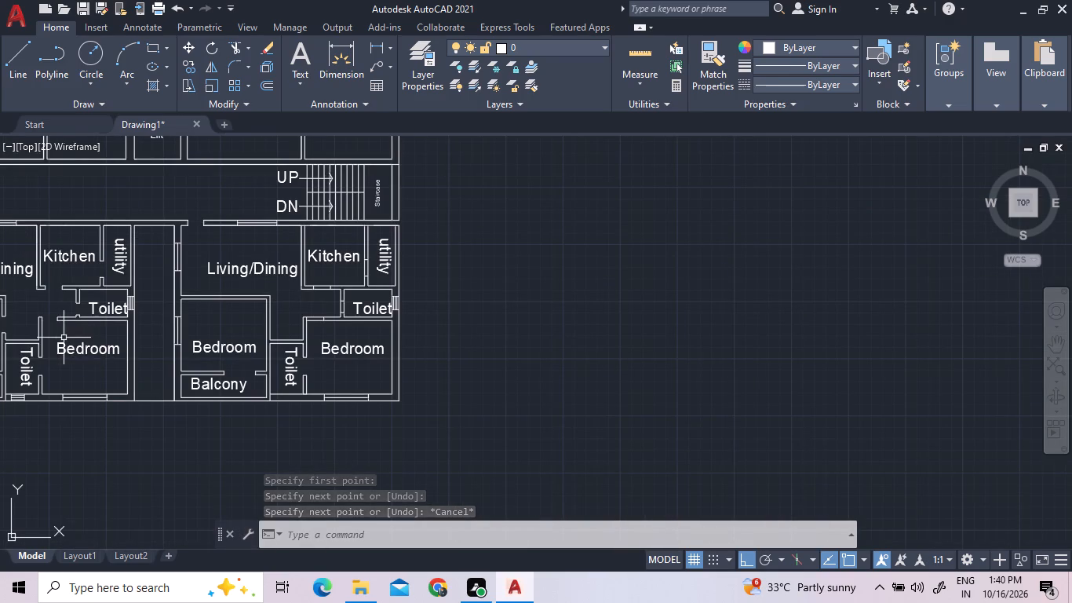
pyautogui.moveTo(81, 340); pyautogui.dragTo(122, 340, button='middle')
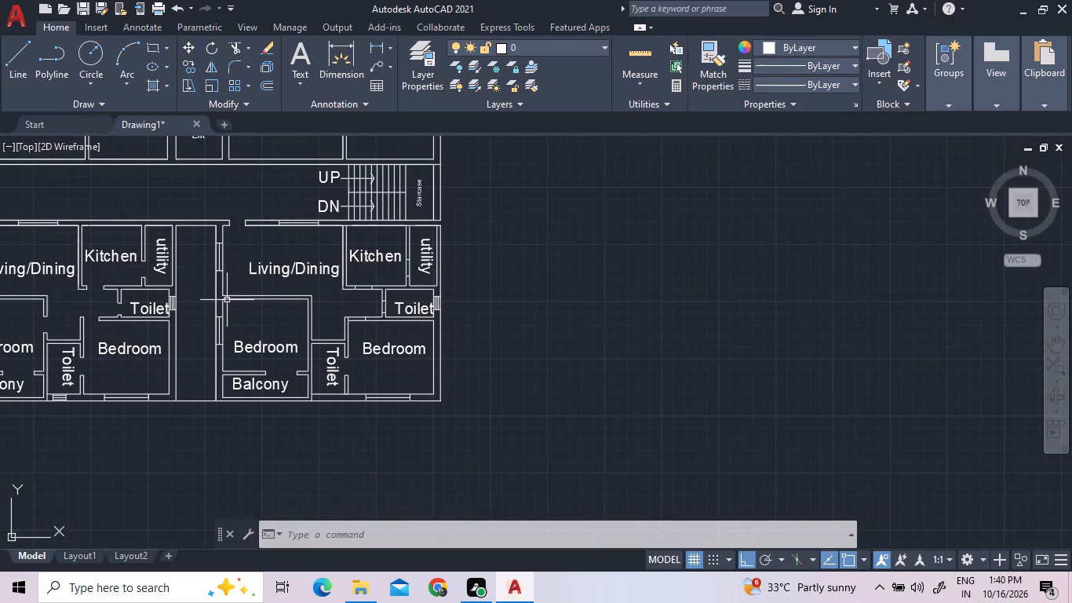
pyautogui.scroll(3, 303, 298)
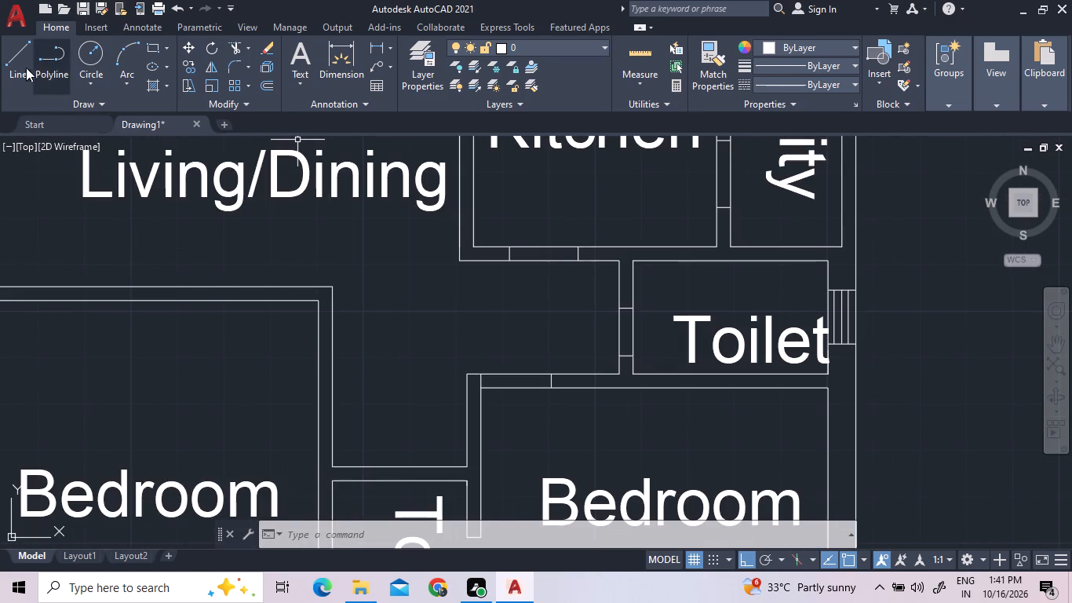
pyautogui.doubleClick(26, 68)
pyautogui.click(329, 378)
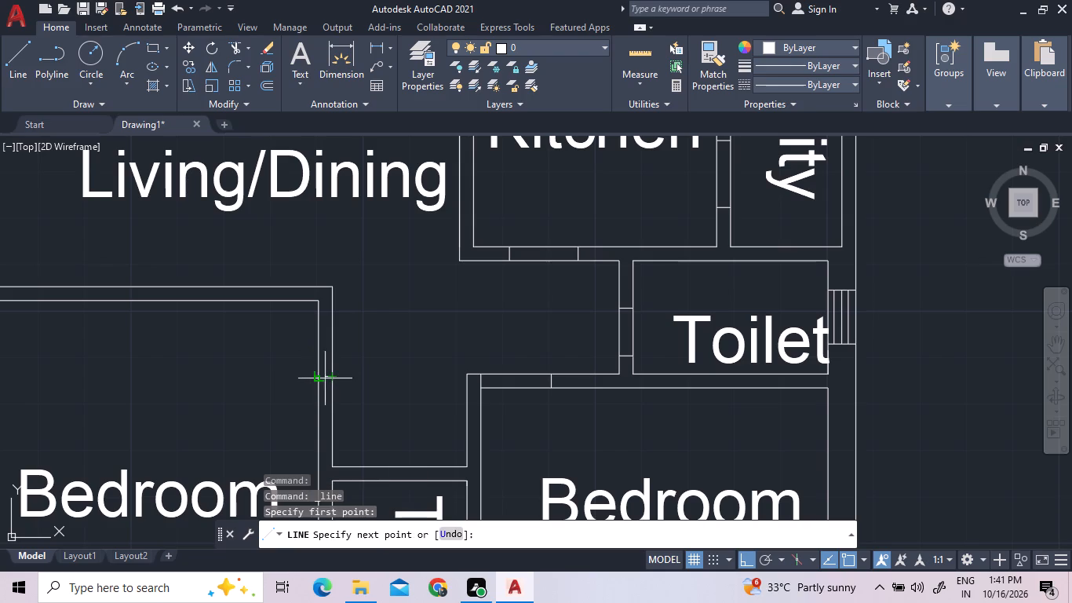
pyautogui.click(315, 378)
pyautogui.press('Escape')
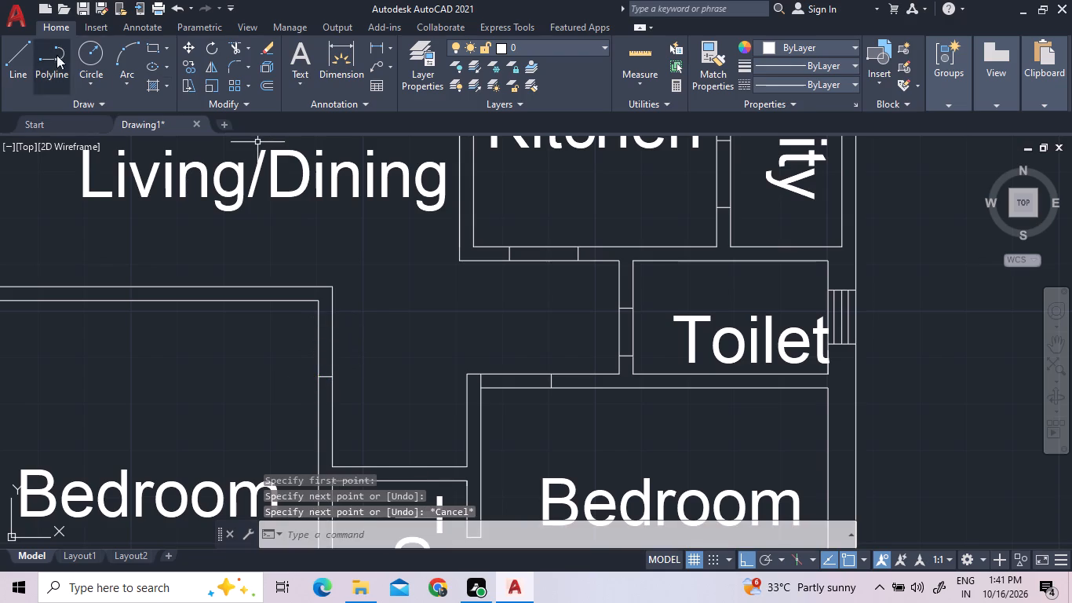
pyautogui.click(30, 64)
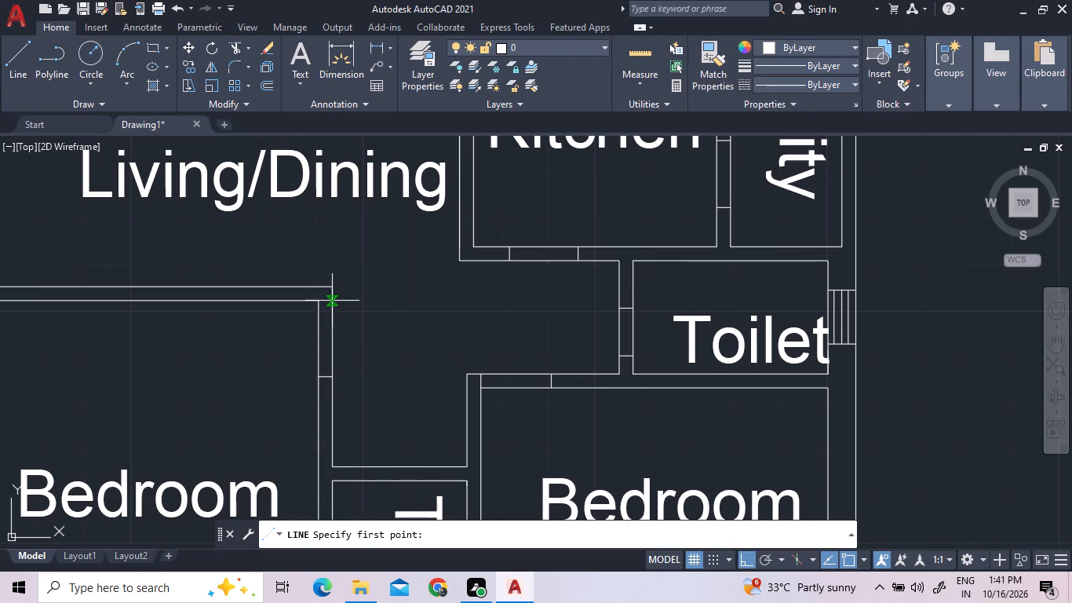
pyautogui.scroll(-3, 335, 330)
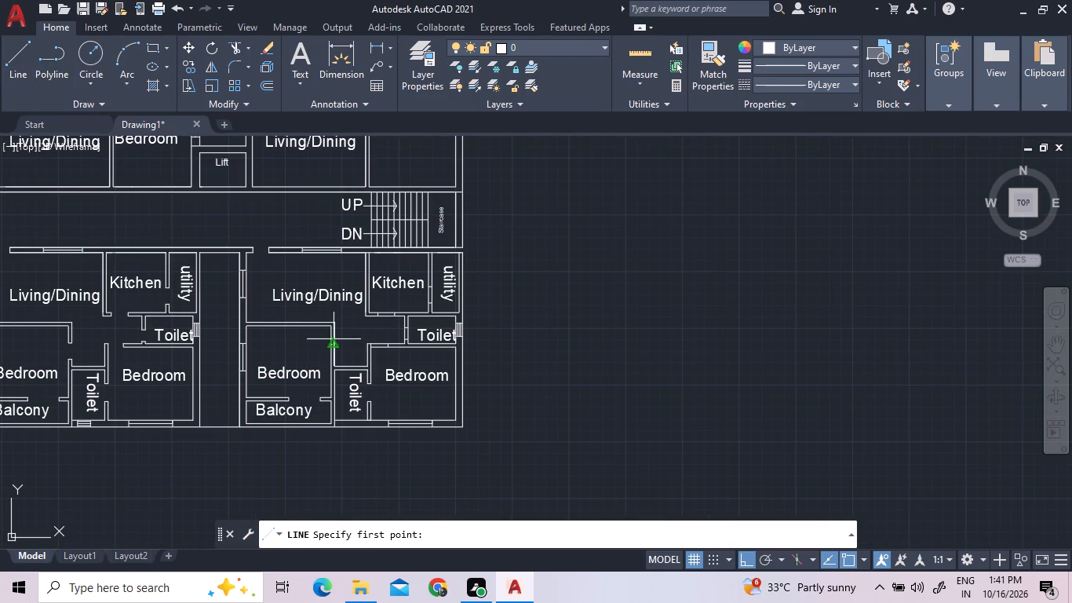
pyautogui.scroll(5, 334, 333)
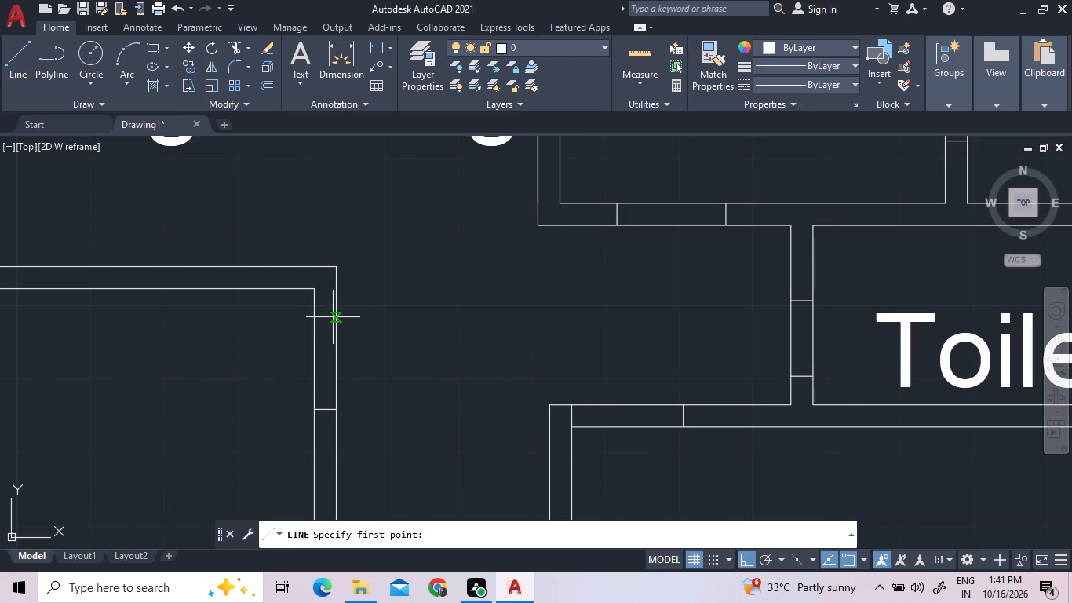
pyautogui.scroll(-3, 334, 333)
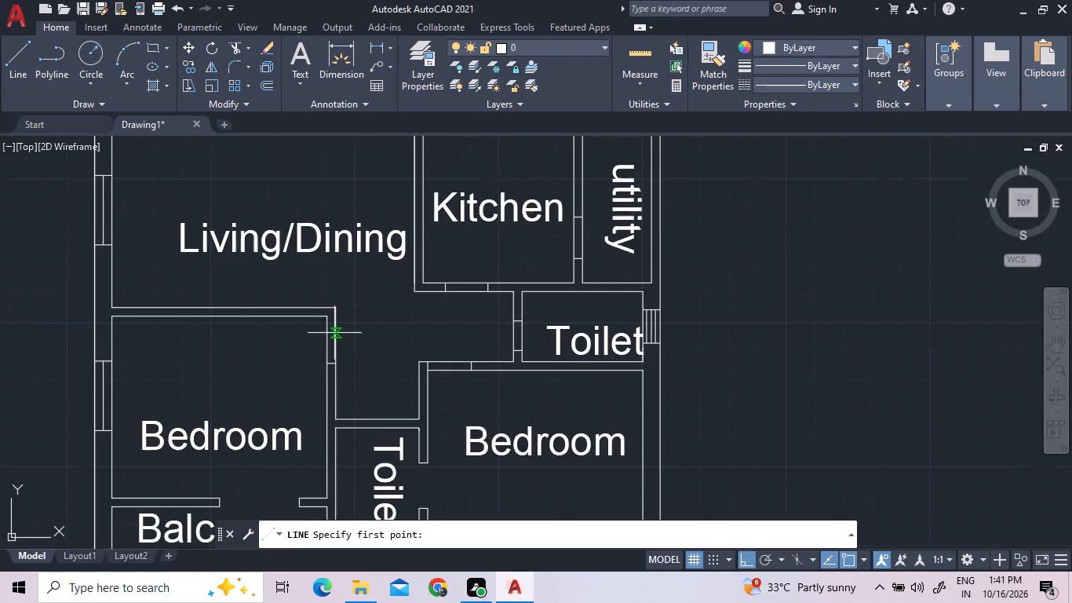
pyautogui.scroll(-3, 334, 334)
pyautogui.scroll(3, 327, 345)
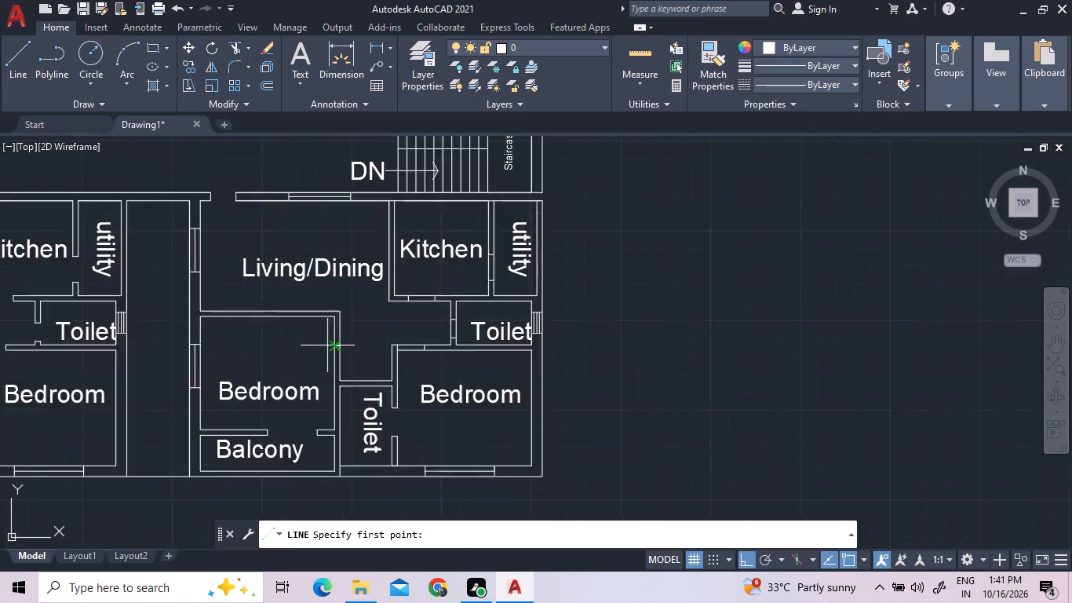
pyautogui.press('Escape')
# Move the balcony-side bedroom's jamb line by its midpoint straight down the wall by about 0.52.
pyautogui.click(350, 346)
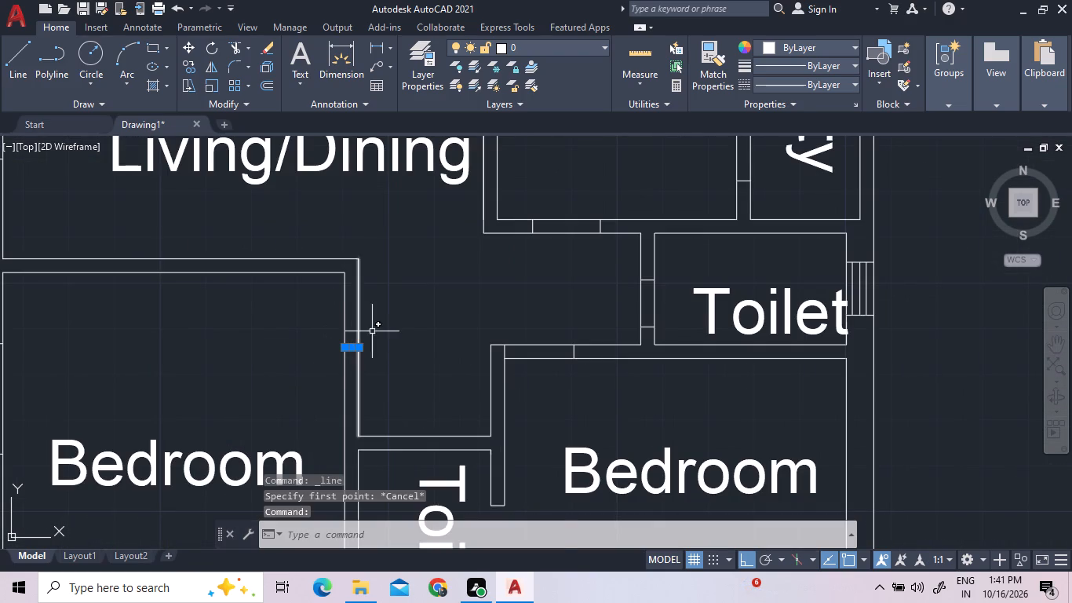
pyautogui.rightClick(392, 298)
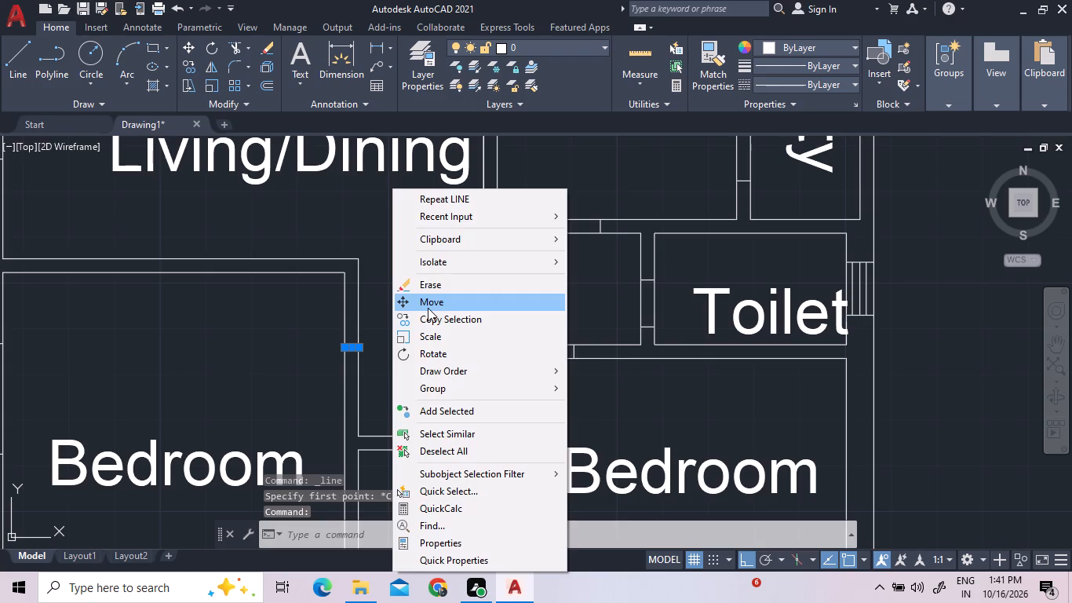
pyautogui.click(428, 308)
pyautogui.scroll(2, 359, 349)
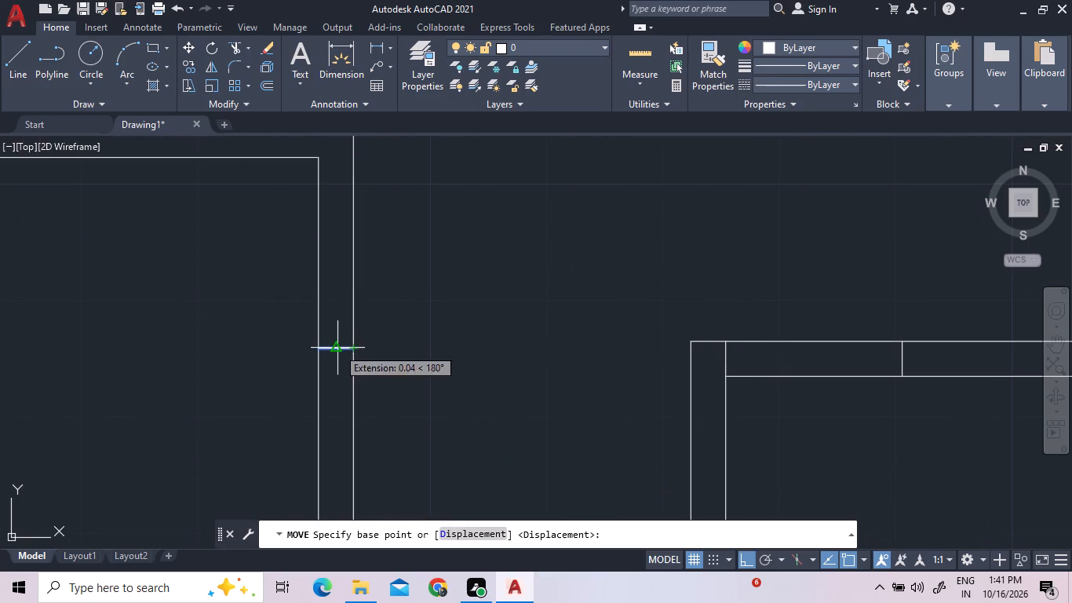
pyautogui.click(337, 348)
pyautogui.scroll(-3, 334, 406)
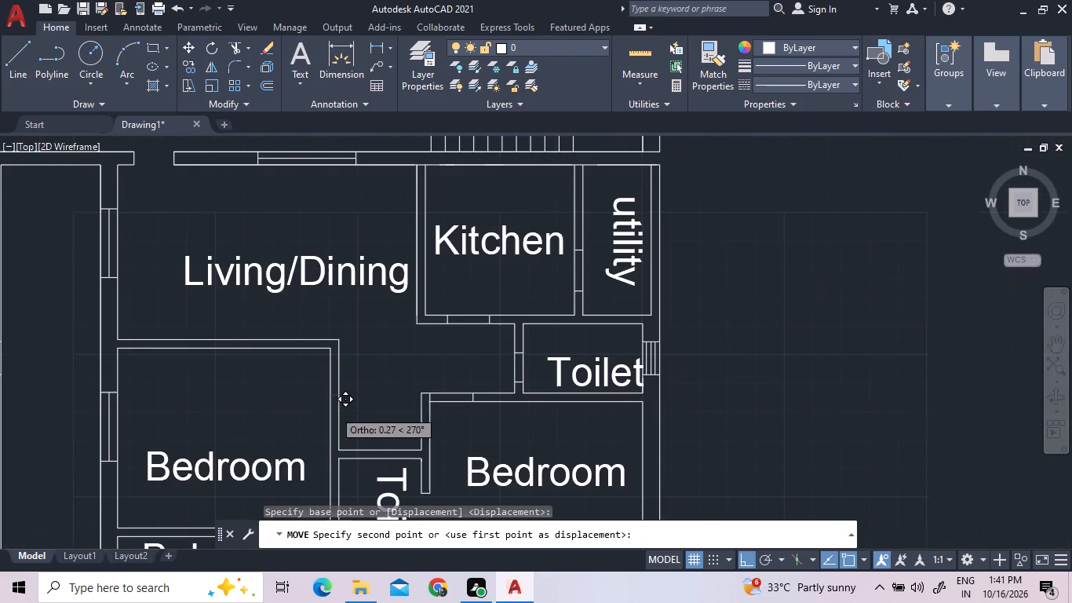
pyautogui.scroll(6, 332, 428)
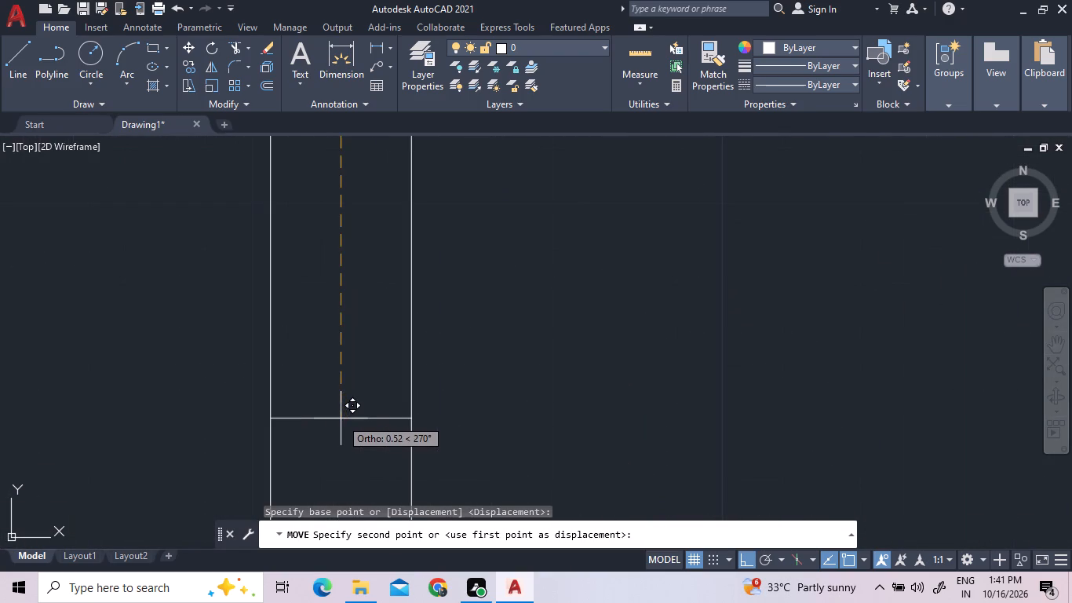
pyautogui.click(341, 418)
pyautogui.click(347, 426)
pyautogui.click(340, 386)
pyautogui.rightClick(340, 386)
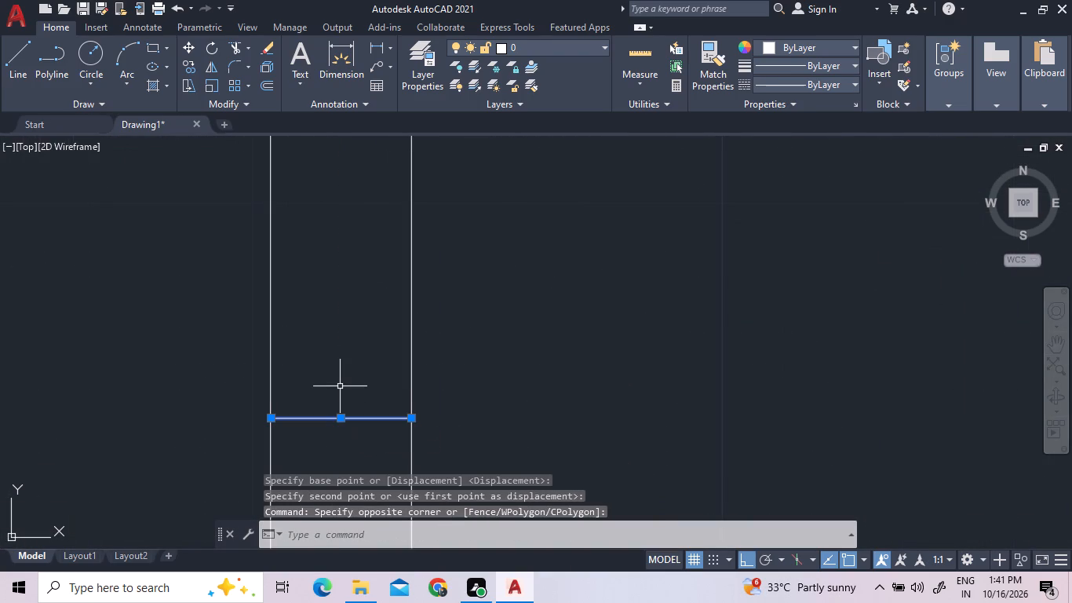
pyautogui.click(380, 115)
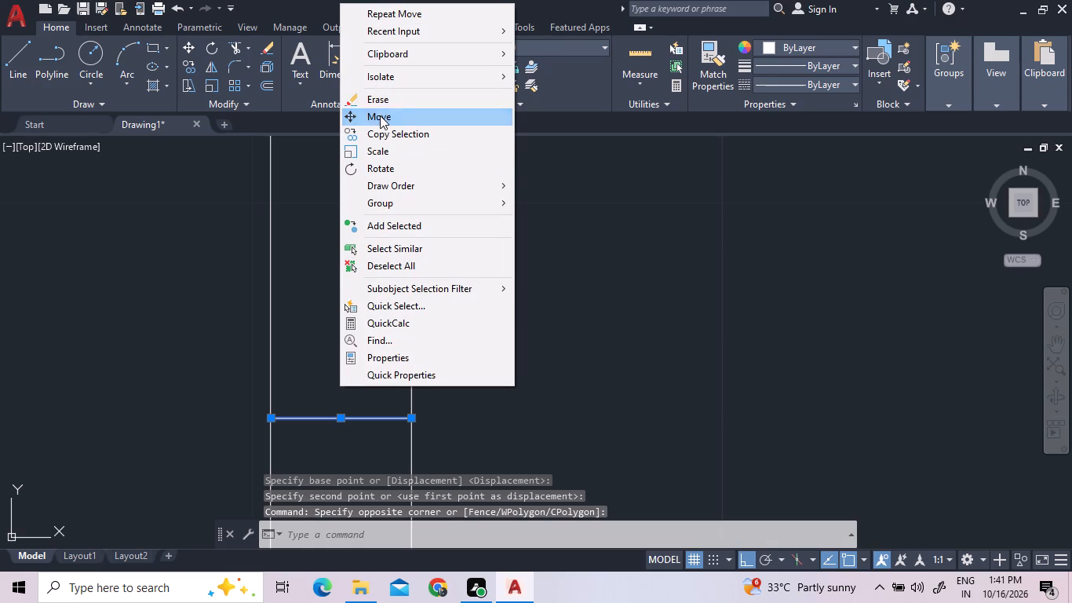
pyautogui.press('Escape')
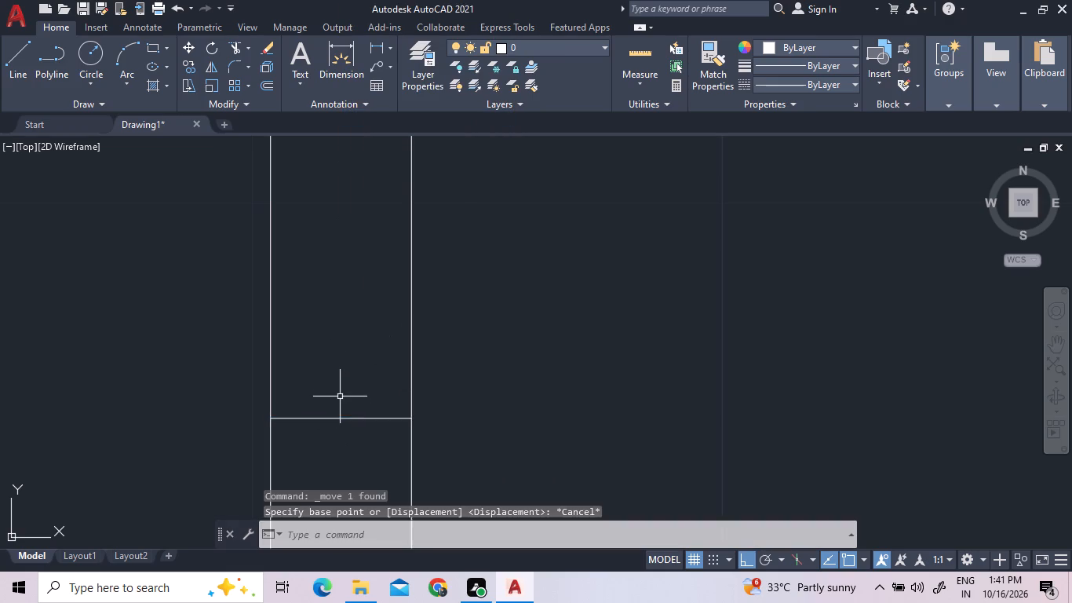
# Copy the balcony-side bedroom's jamb line from its midpoint straight up the wall by about 0.84.
pyautogui.click(333, 421)
pyautogui.rightClick(332, 416)
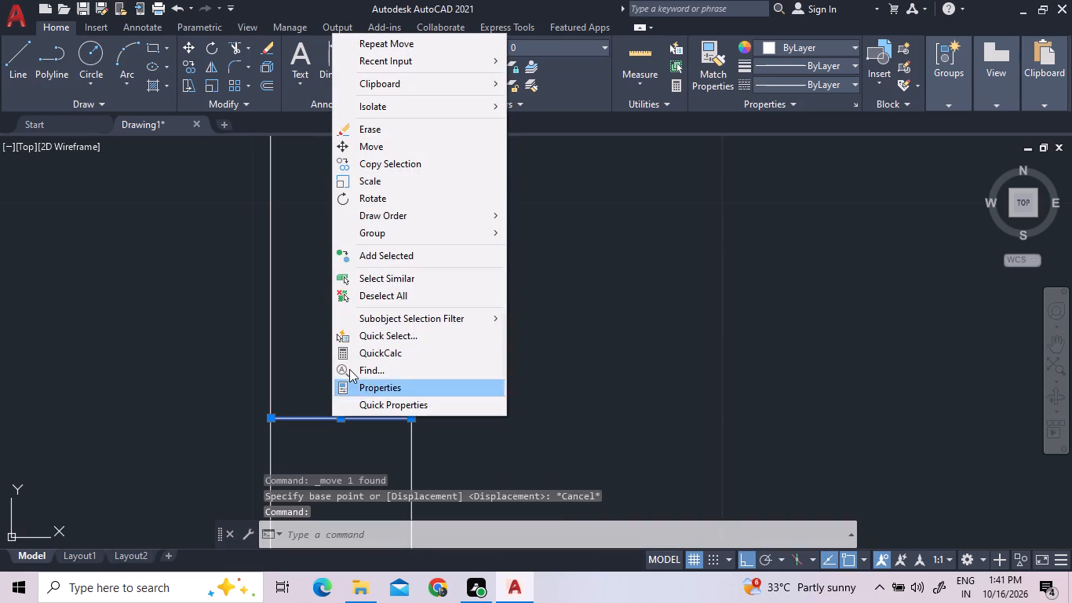
pyautogui.click(377, 167)
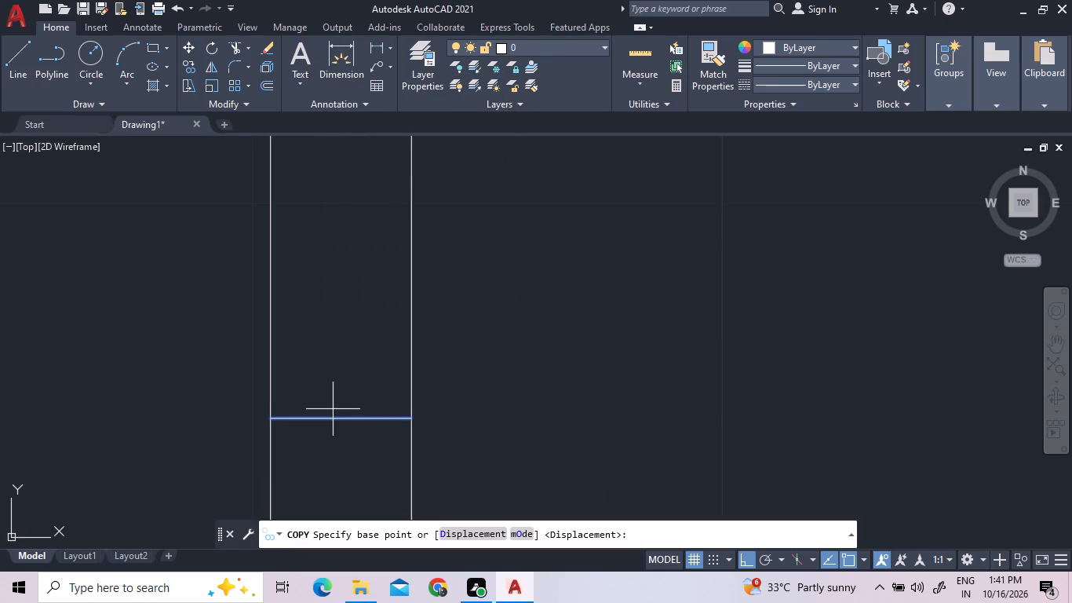
pyautogui.click(340, 418)
pyautogui.scroll(-4, 342, 311)
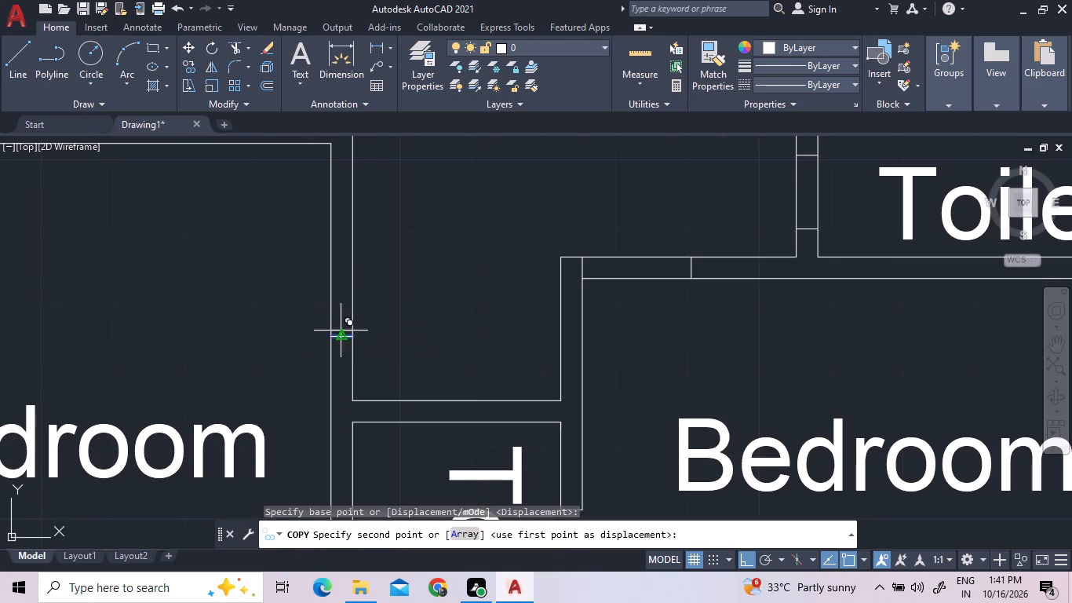
pyautogui.scroll(3, 348, 217)
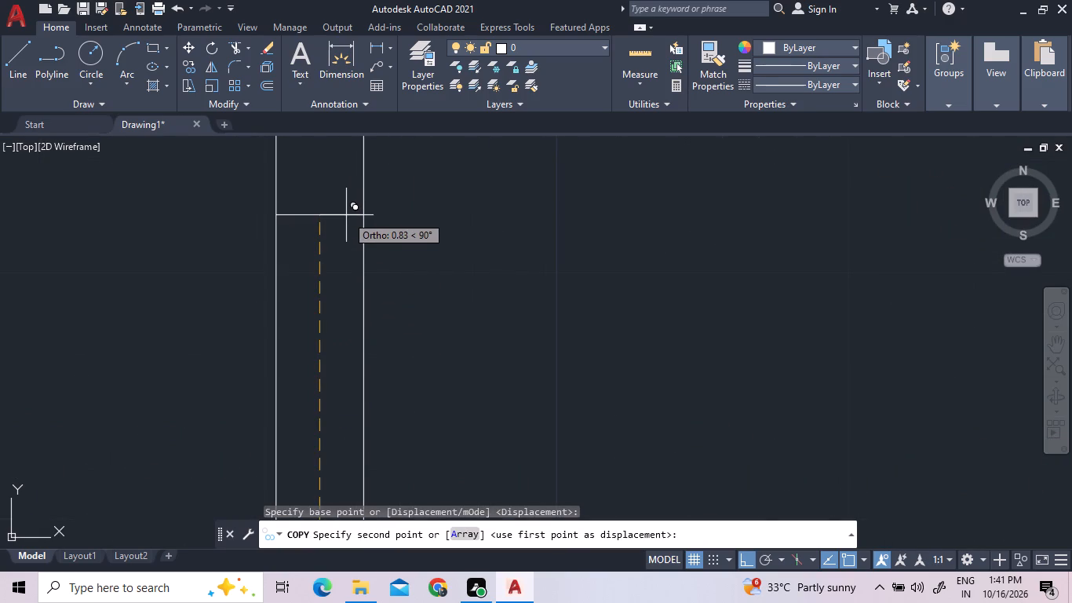
pyautogui.click(345, 210)
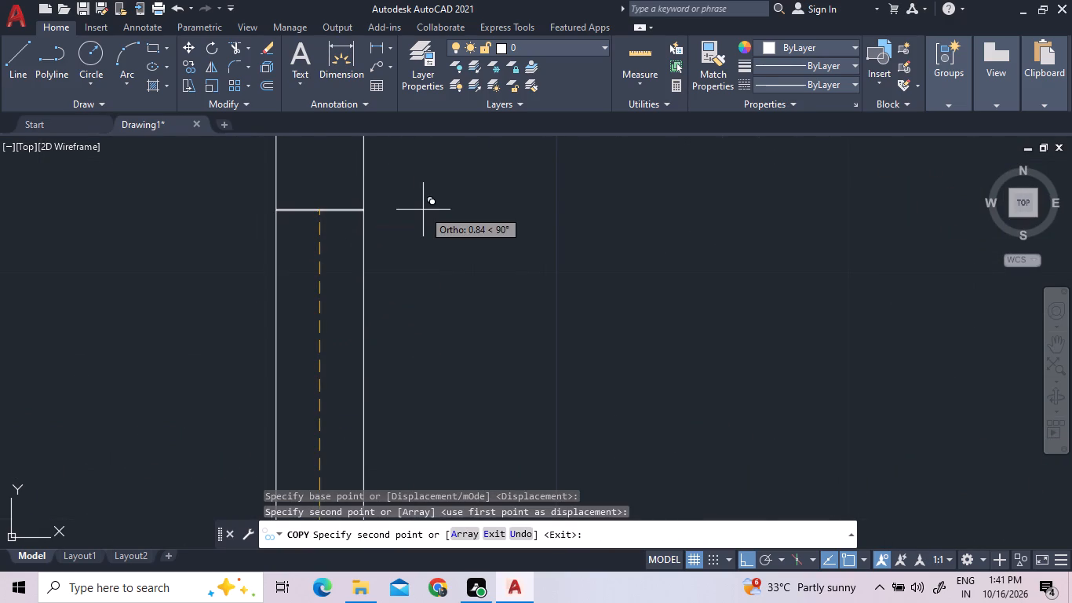
pyautogui.press('Escape')
# Trim the wall lines between the jambs at the right flat's two bedroom, toilet and kitchen door openings.
pyautogui.scroll(-3, 423, 177)
pyautogui.scroll(-2, 439, 282)
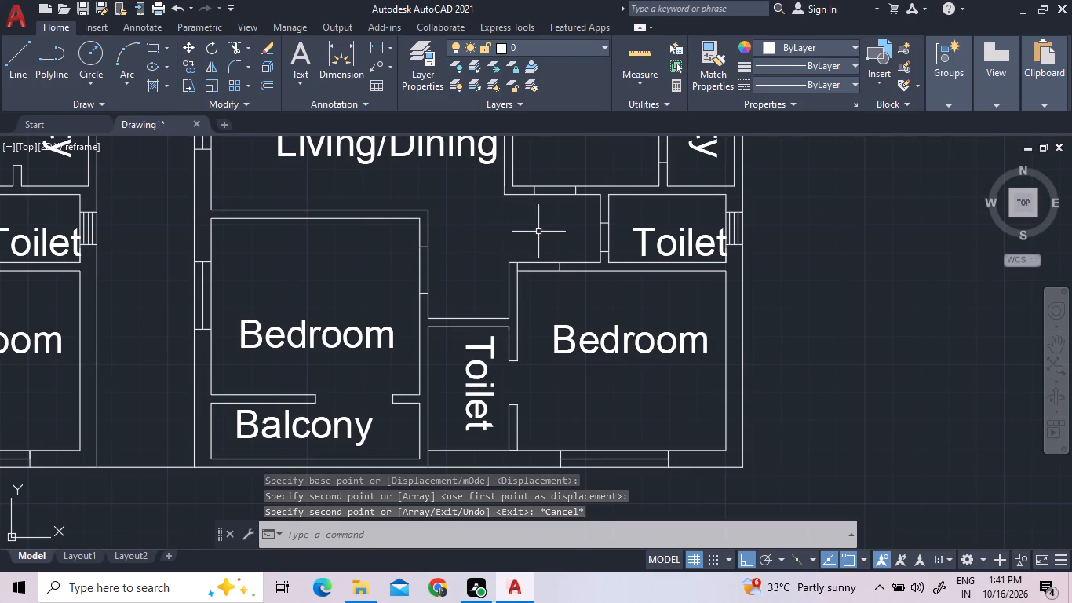
pyautogui.click(238, 49)
pyautogui.click(431, 276)
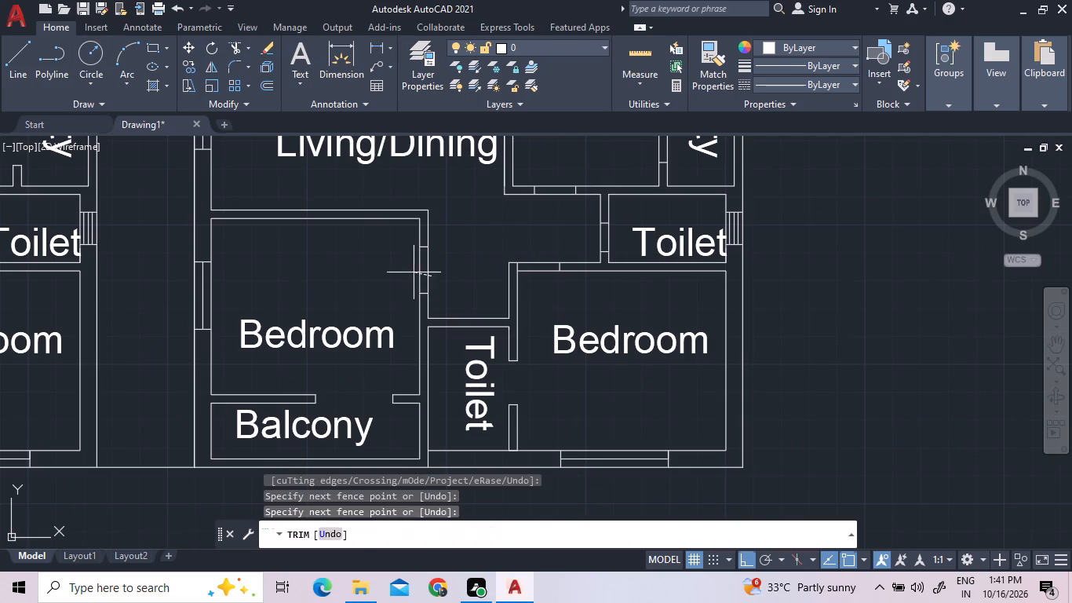
pyautogui.click(392, 269)
pyautogui.click(545, 287)
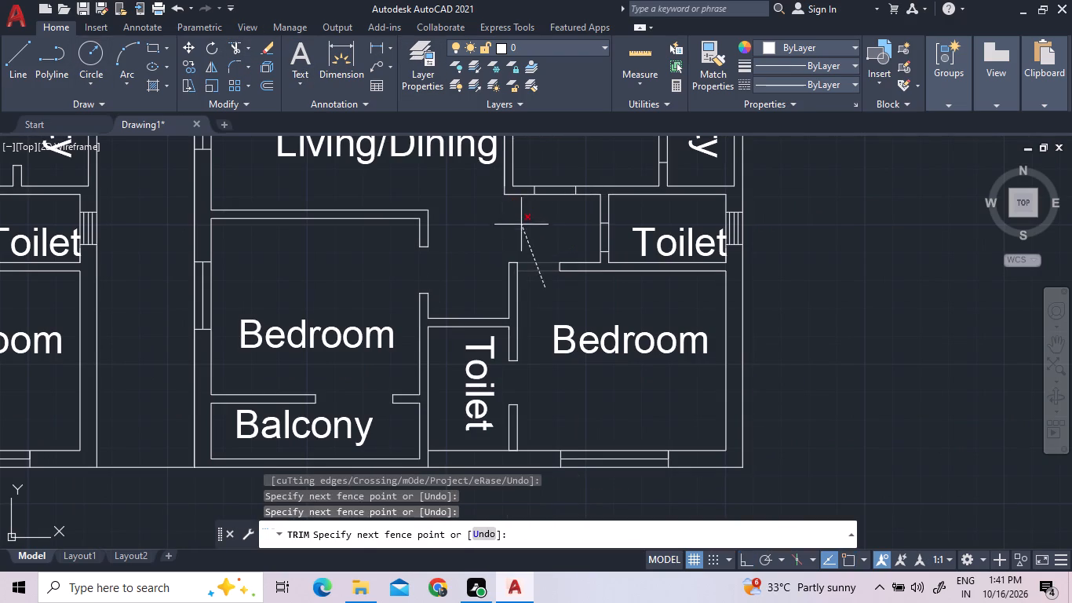
pyautogui.click(525, 228)
pyautogui.click(630, 239)
pyautogui.click(573, 236)
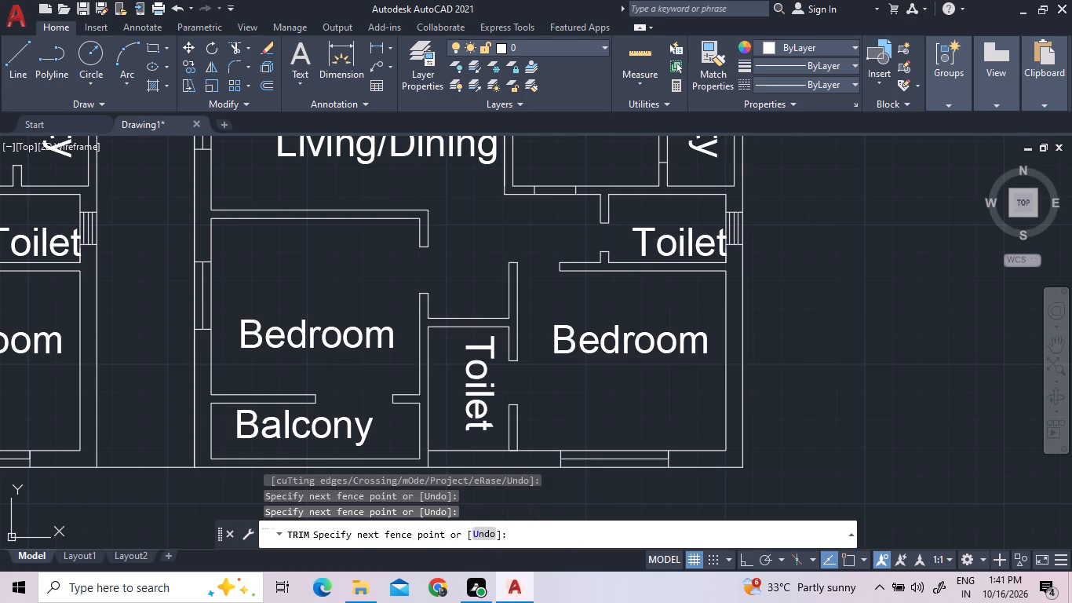
pyautogui.click(573, 221)
pyautogui.click(552, 182)
# Trim the wall between the jamb lines of the right flat's kitchen-to-utility door opening.
pyautogui.scroll(-1, 599, 330)
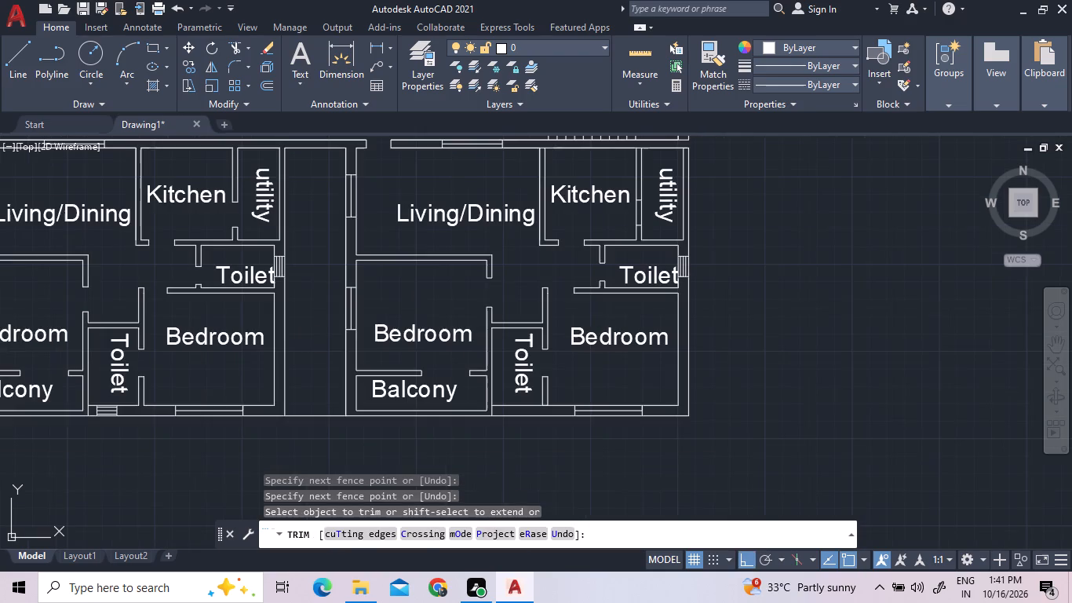
pyautogui.scroll(3, 659, 216)
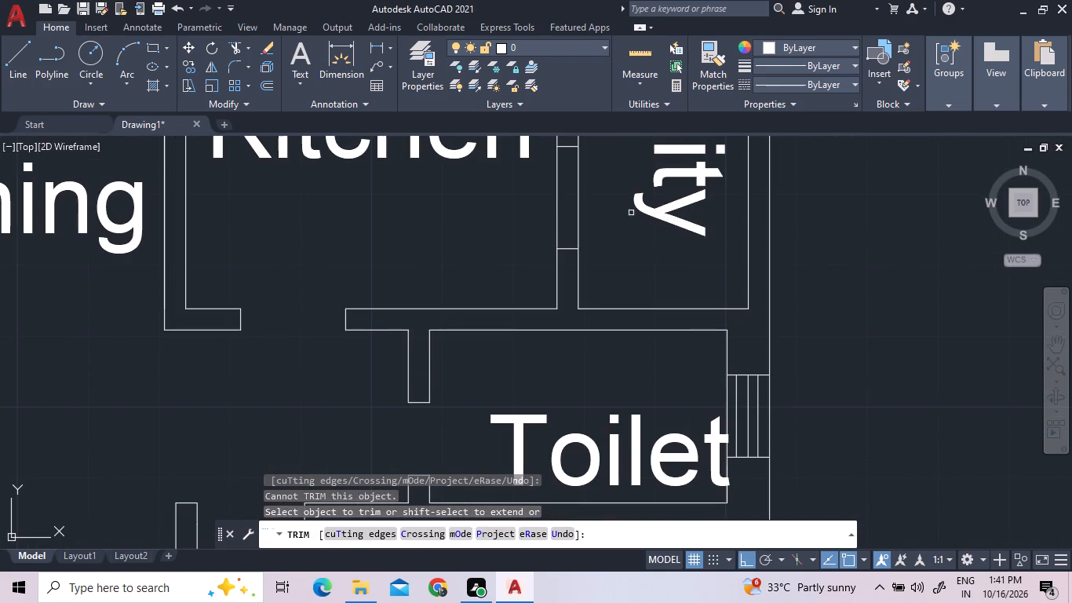
pyautogui.click(618, 214)
pyautogui.click(522, 200)
pyautogui.scroll(-3, 539, 270)
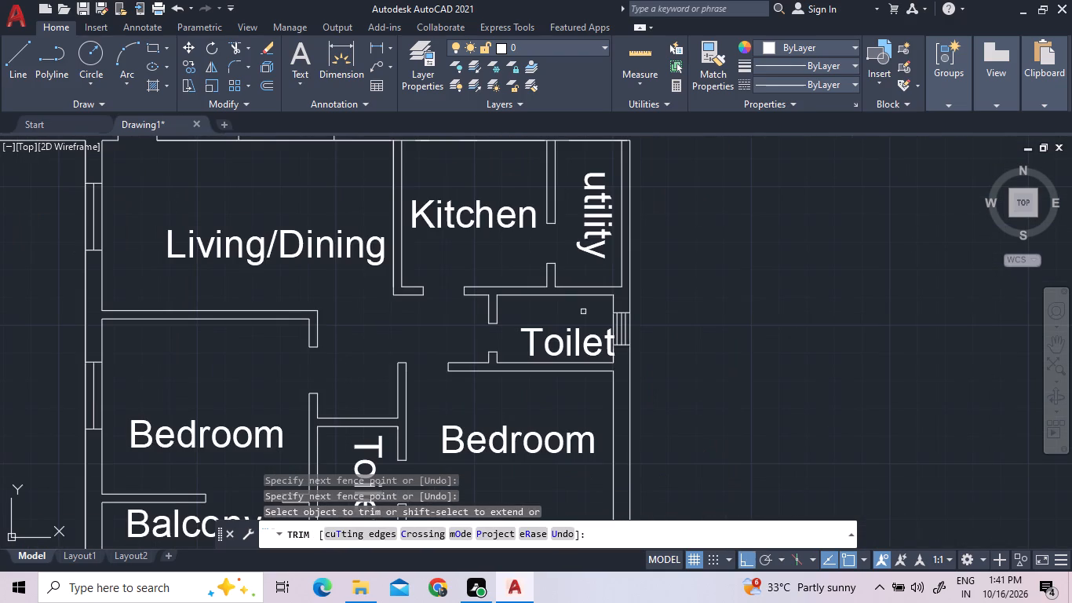
pyautogui.press('Escape')
# Copy the lower-left flat's bottom-wall toilet window horizontally by about 11.92 to the matching toilet wall of the lower-right flat.
pyautogui.scroll(-2, 507, 269)
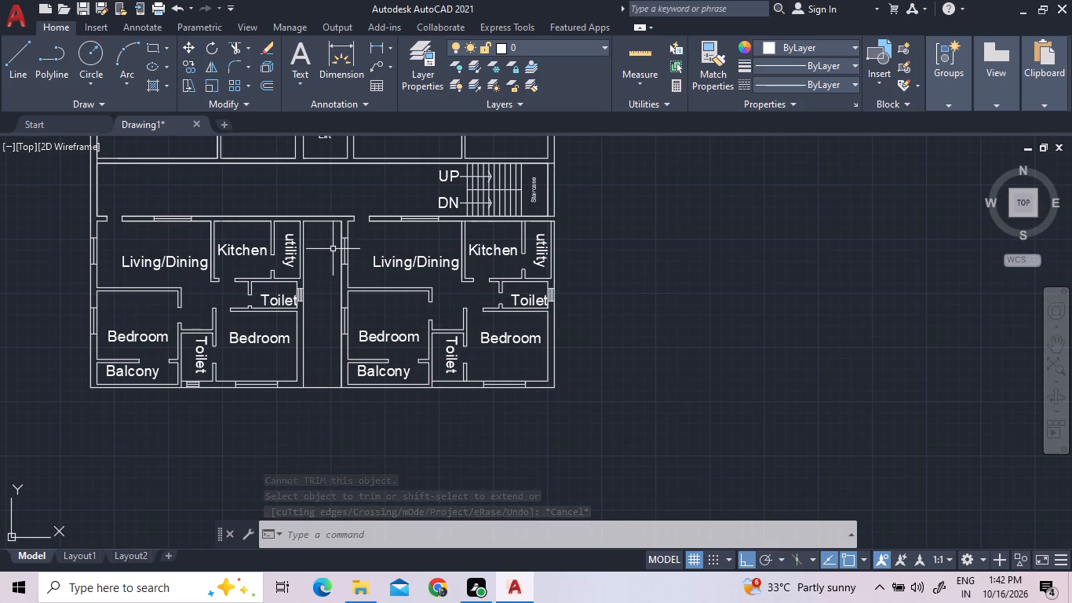
pyautogui.scroll(2, 198, 377)
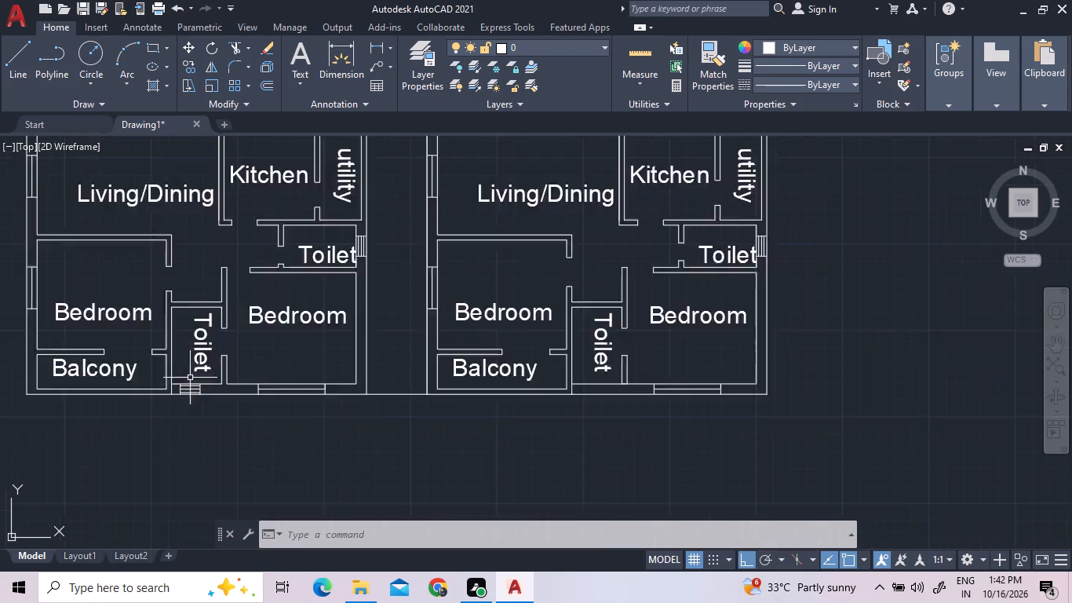
pyautogui.scroll(5, 189, 378)
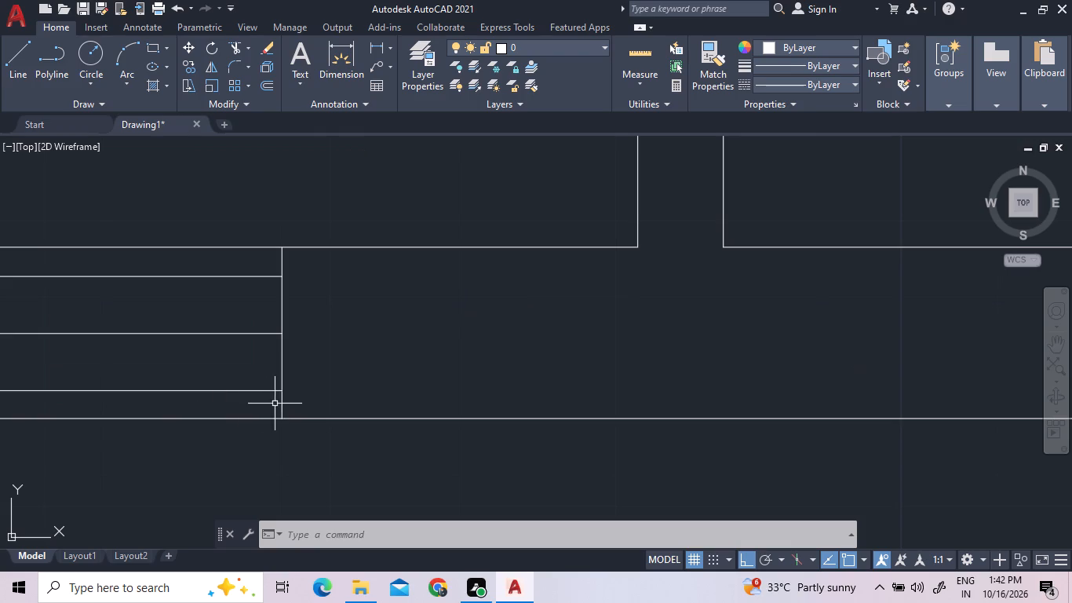
pyautogui.click(304, 393)
pyautogui.scroll(-2, 231, 369)
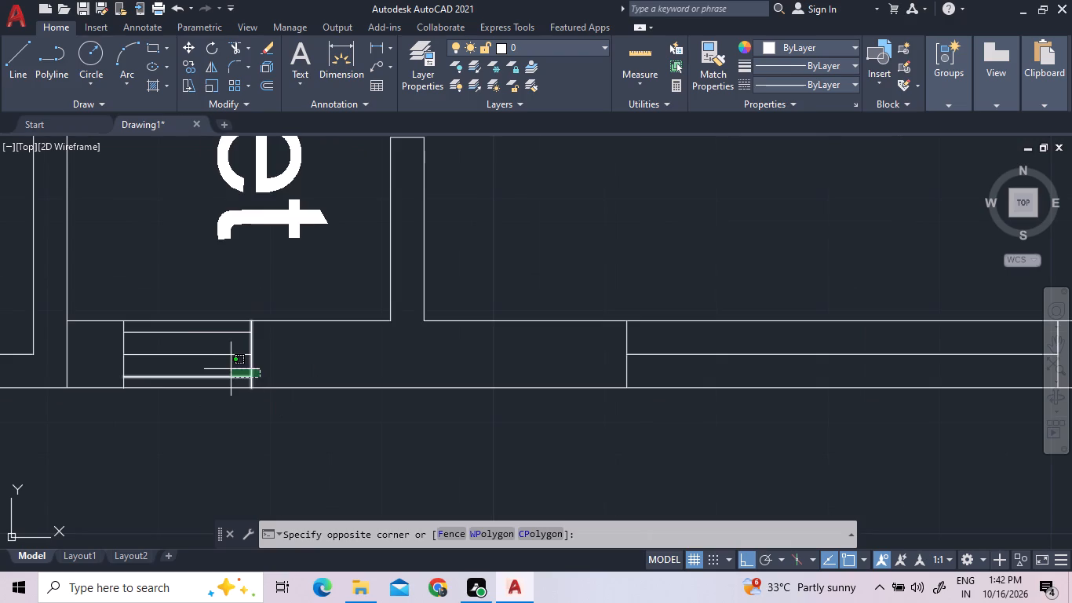
pyautogui.click(107, 329)
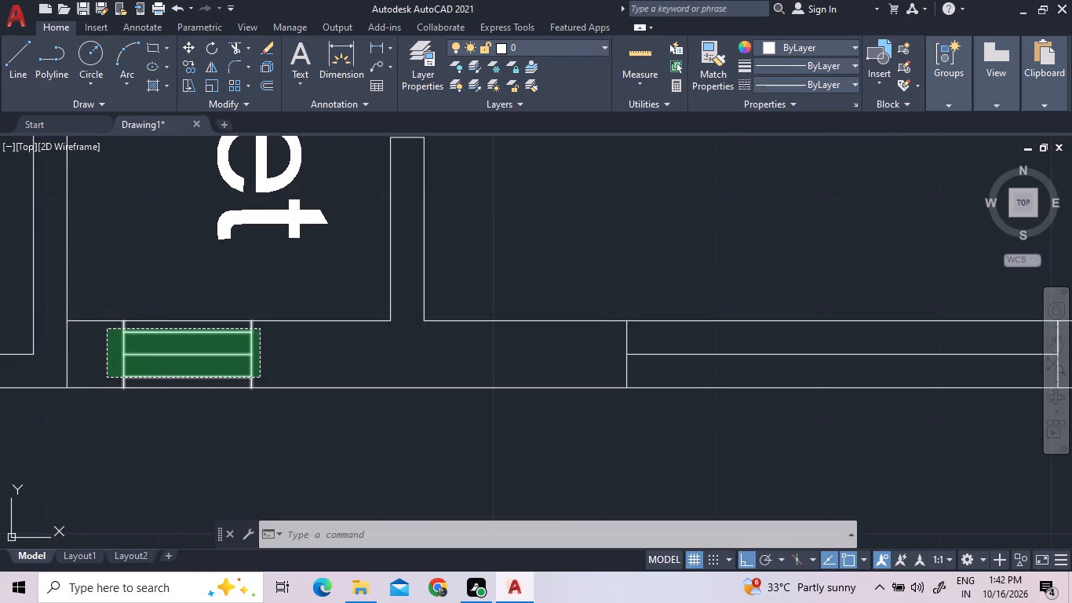
pyautogui.rightClick(147, 345)
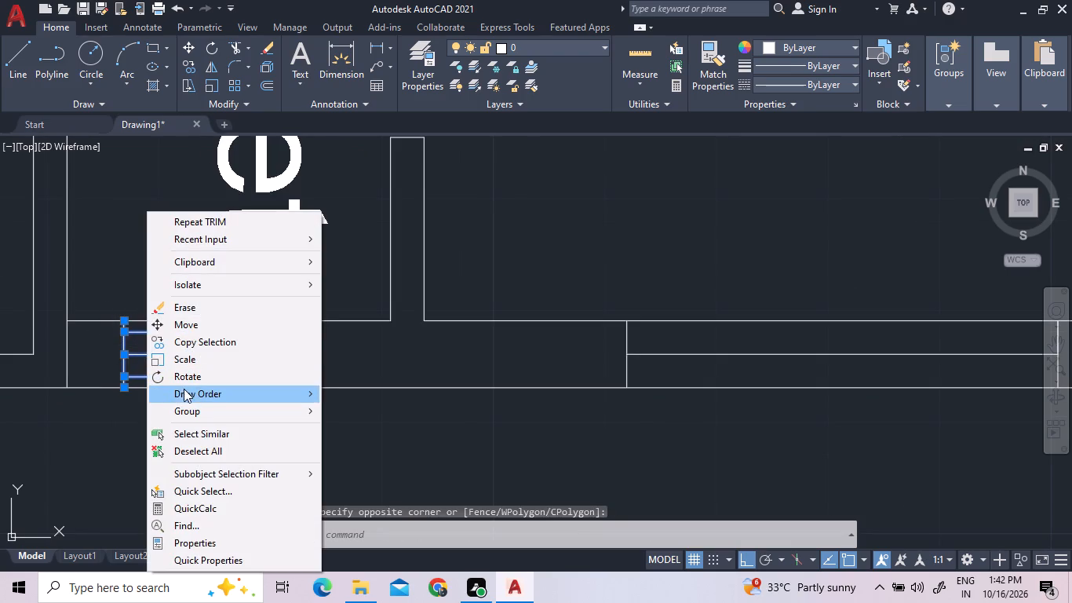
pyautogui.click(209, 340)
pyautogui.click(220, 351)
pyautogui.scroll(-4, 294, 356)
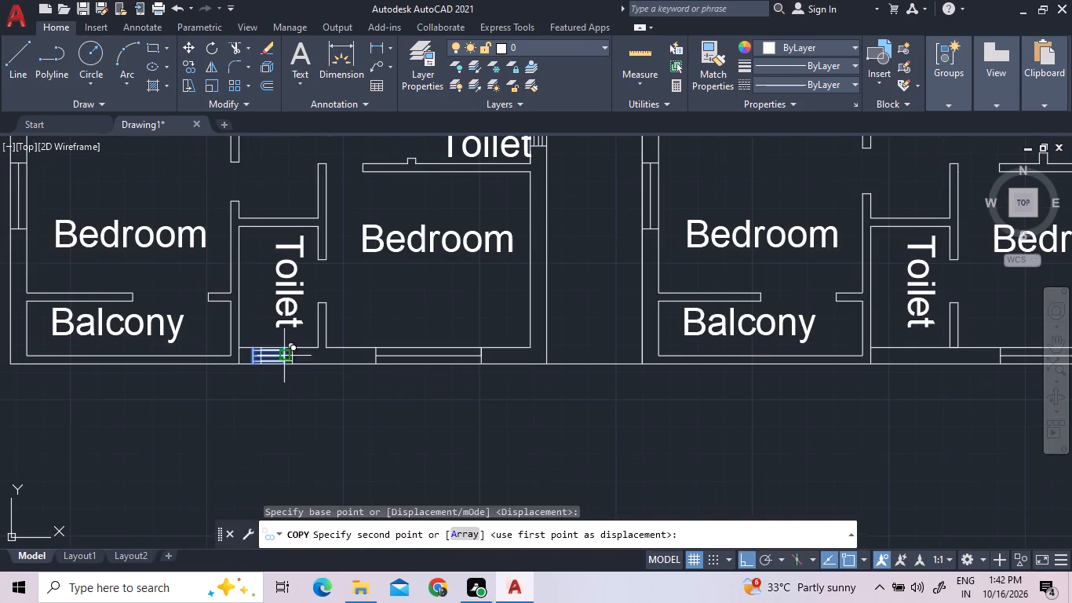
pyautogui.scroll(3, 947, 377)
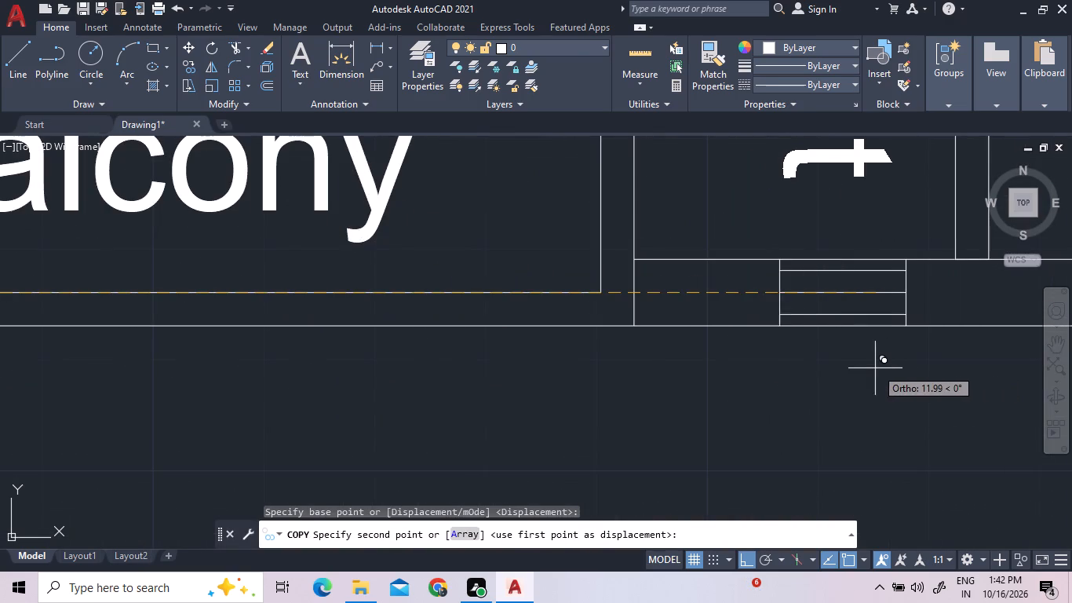
pyautogui.click(861, 373)
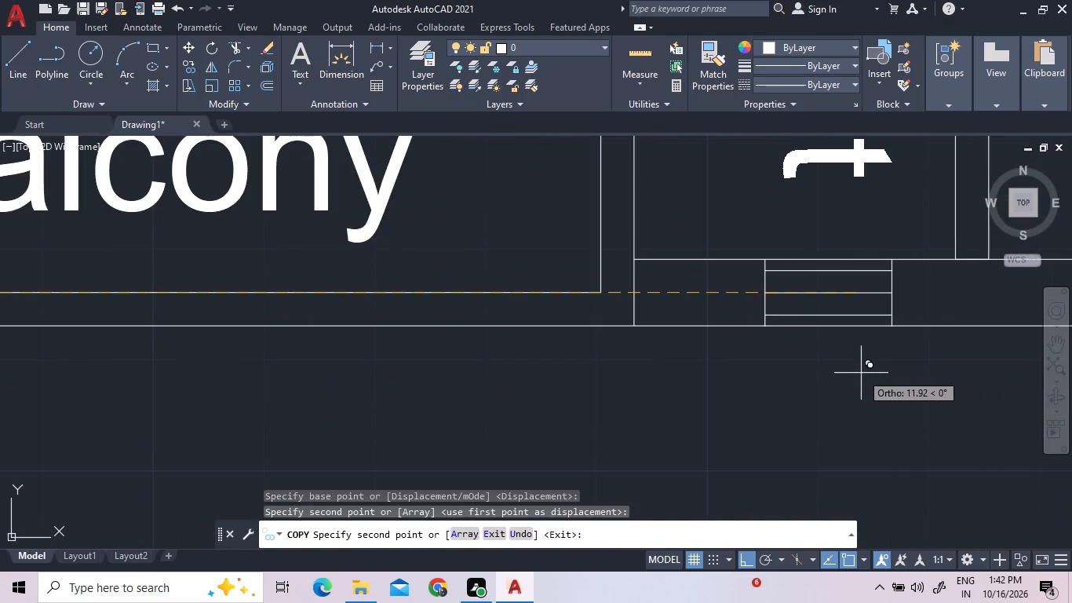
pyautogui.press('Escape')
# Examine the upper flats' walls and windows against the finished lower flats.
pyautogui.scroll(-6, 859, 381)
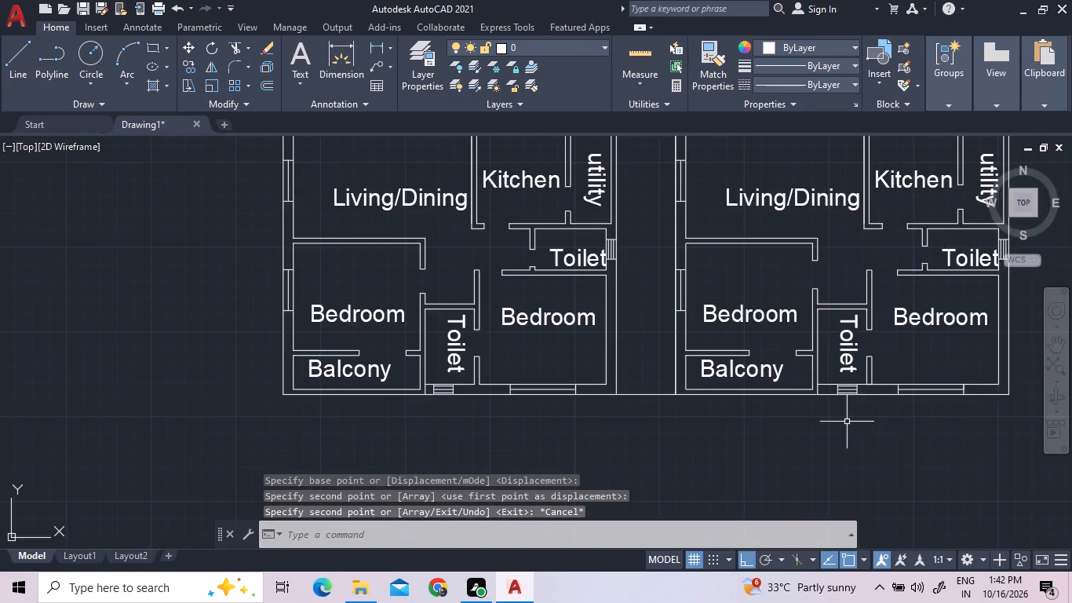
pyautogui.scroll(-2, 847, 422)
pyautogui.scroll(2, 892, 278)
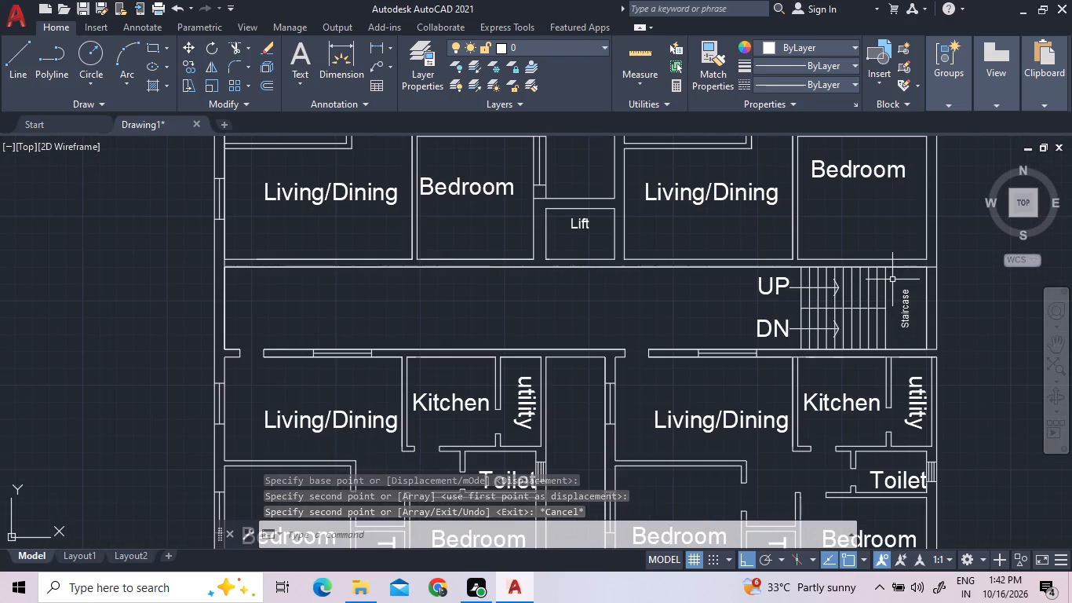
pyautogui.scroll(-1, 877, 271)
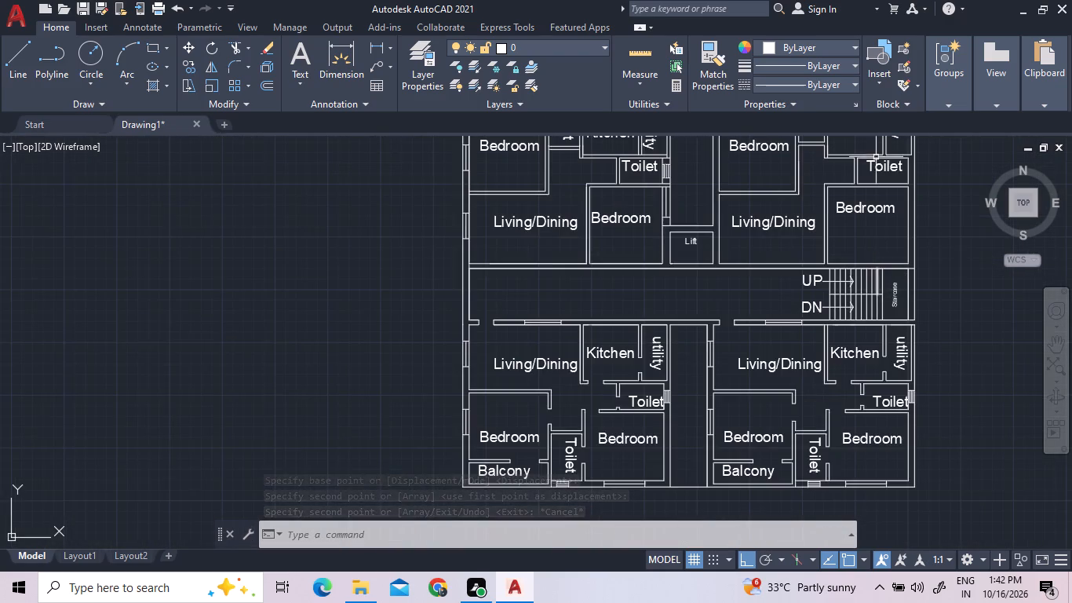
pyautogui.scroll(-2, 866, 204)
pyautogui.scroll(3, 866, 156)
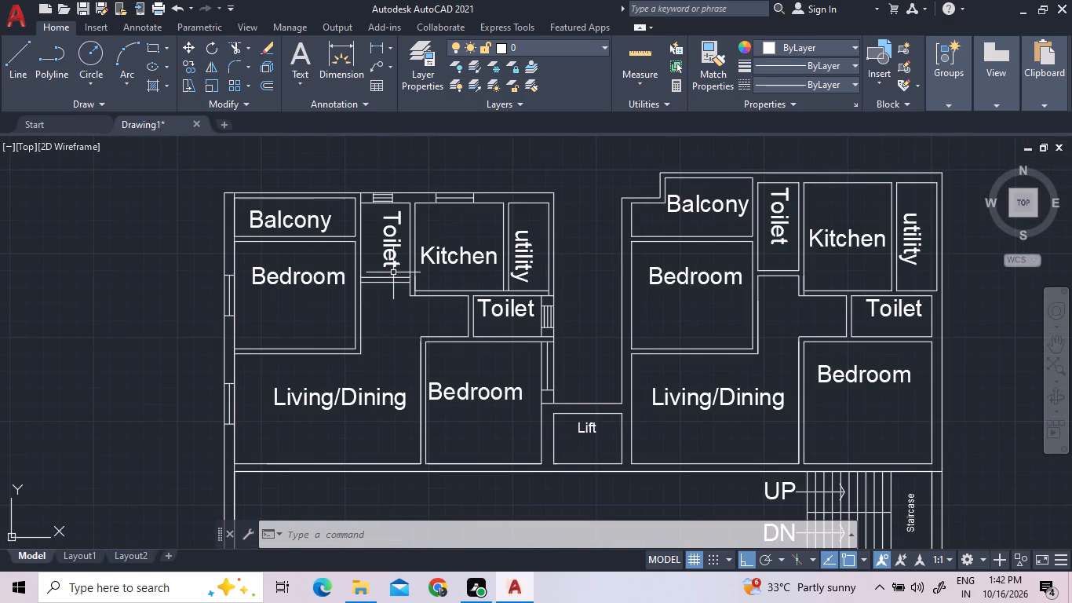
pyautogui.scroll(-1, 393, 272)
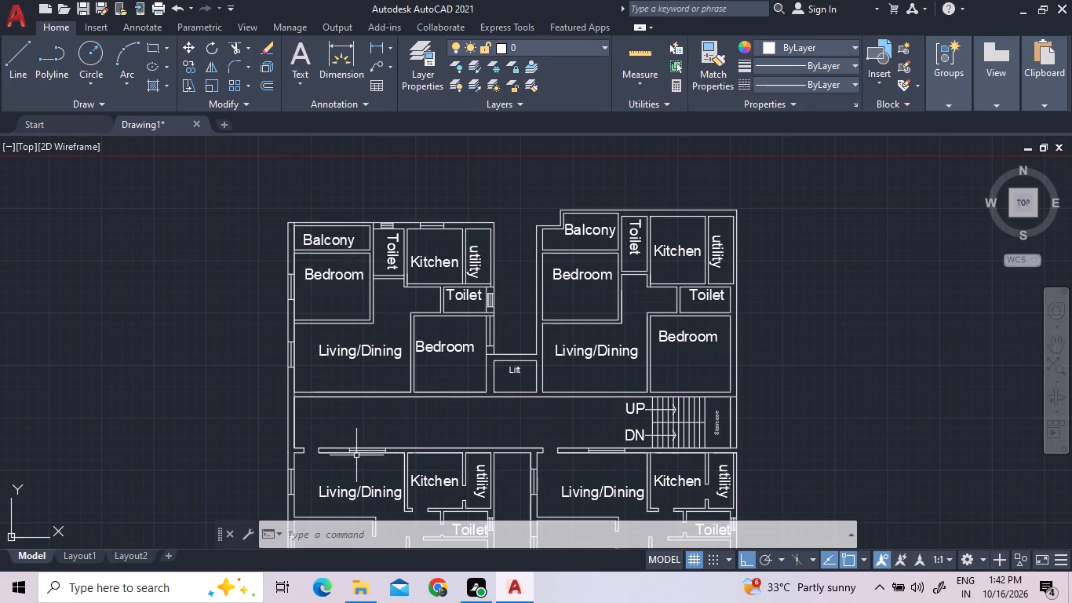
# Copy the lower-left living/dining room's corridor window from its midpoint straight up by 2.67 into the upper-left living/dining room's corridor wall.
pyautogui.scroll(-1, 359, 455)
pyautogui.scroll(5, 362, 451)
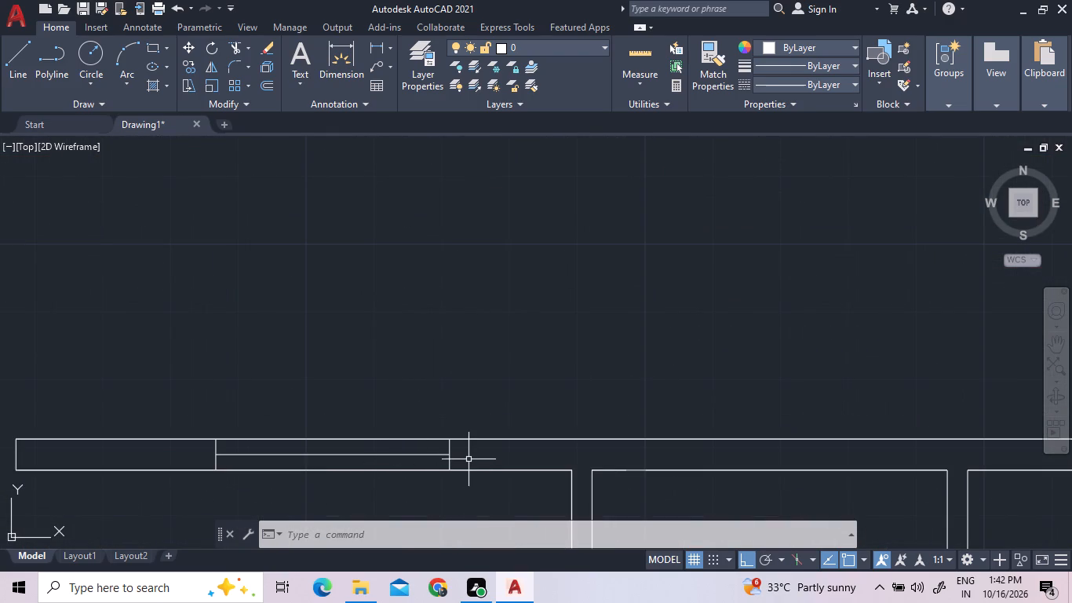
pyautogui.click(469, 460)
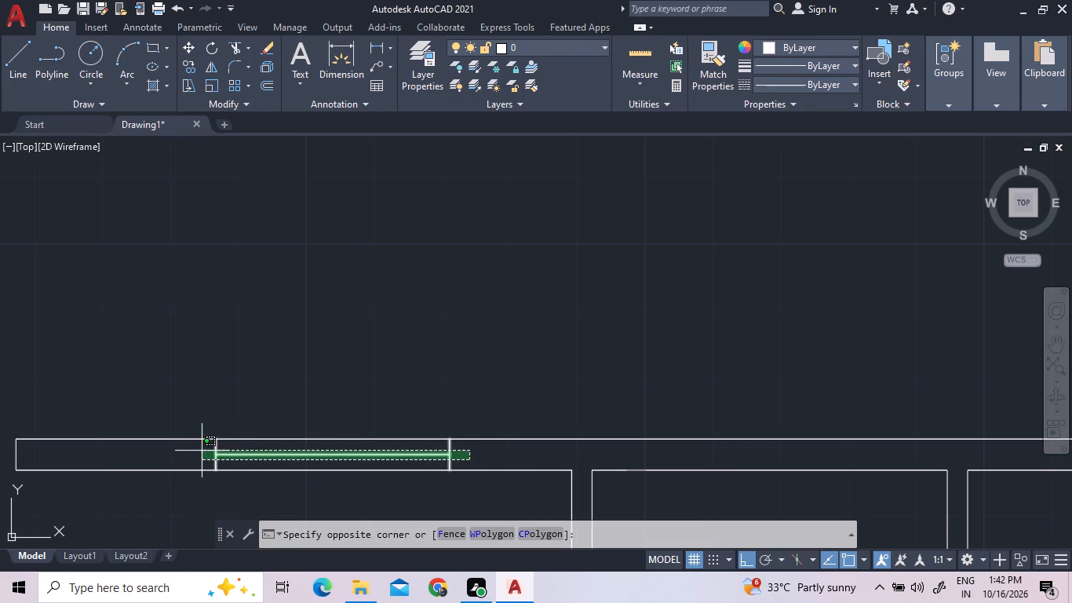
pyautogui.click(202, 451)
pyautogui.rightClick(257, 386)
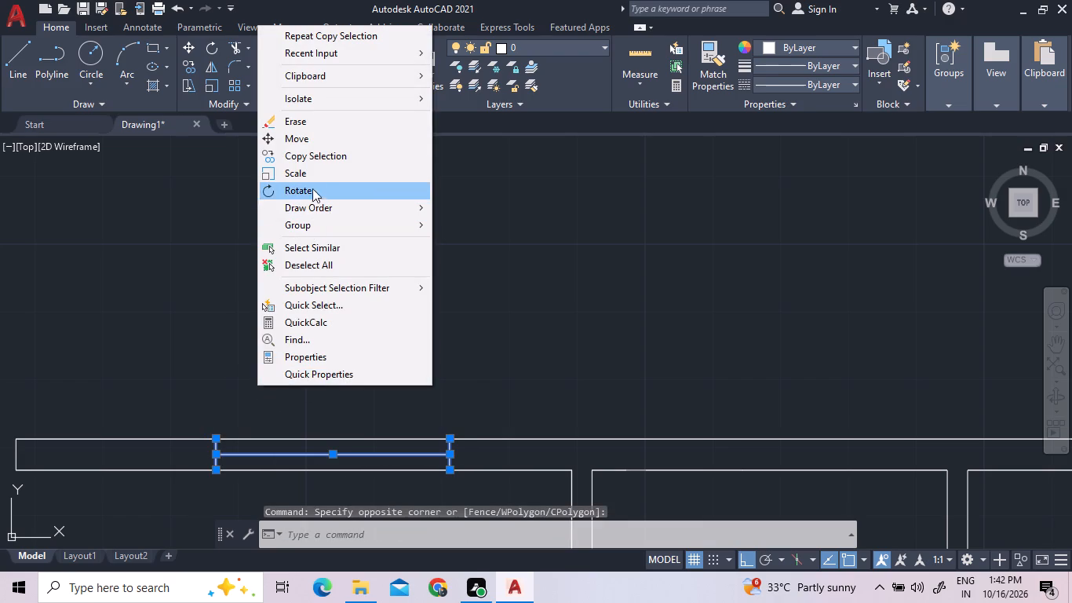
pyautogui.click(299, 152)
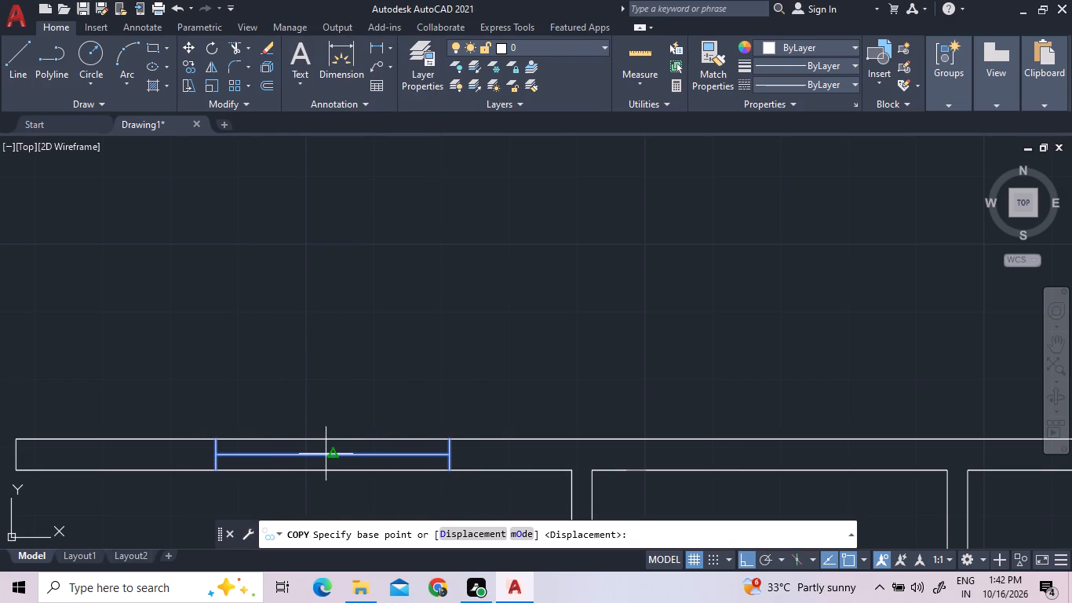
pyautogui.click(334, 456)
pyautogui.scroll(-3, 343, 377)
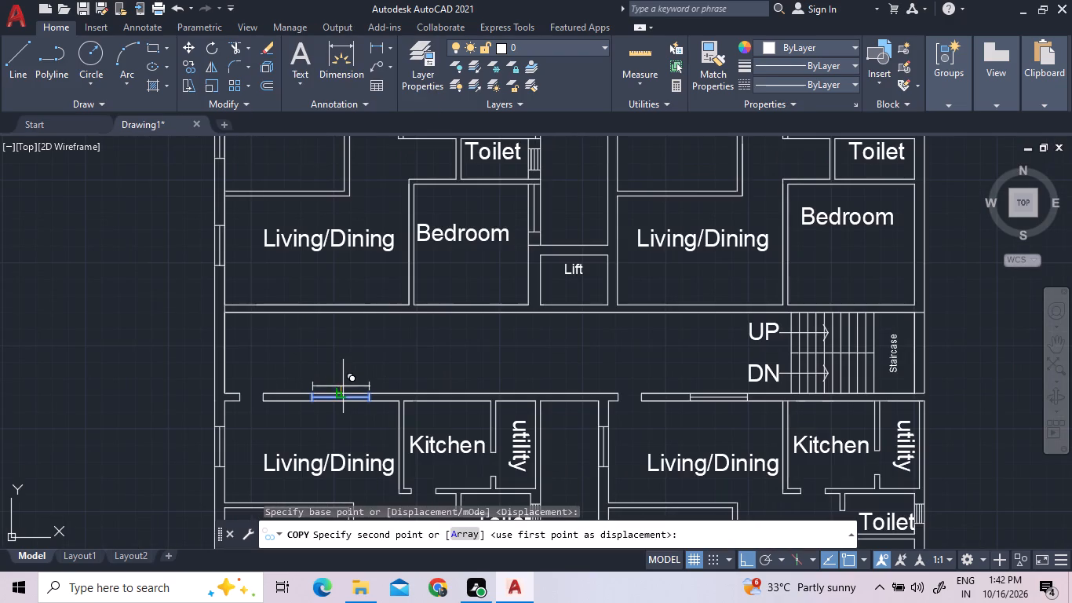
pyautogui.scroll(5, 345, 295)
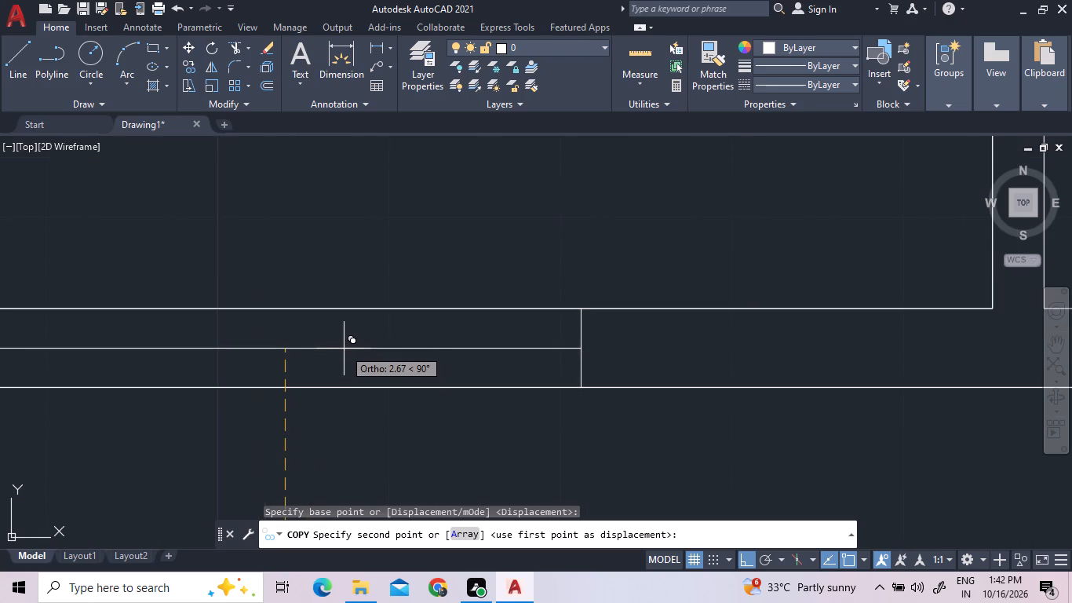
pyautogui.scroll(2, 344, 349)
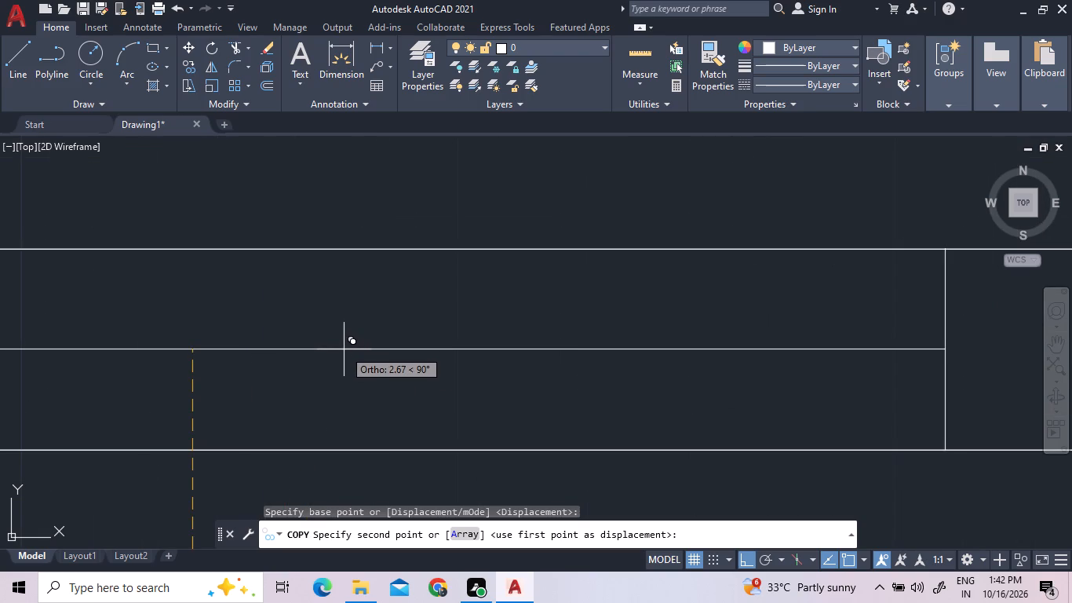
pyautogui.scroll(1, 345, 350)
pyautogui.scroll(-1, 345, 350)
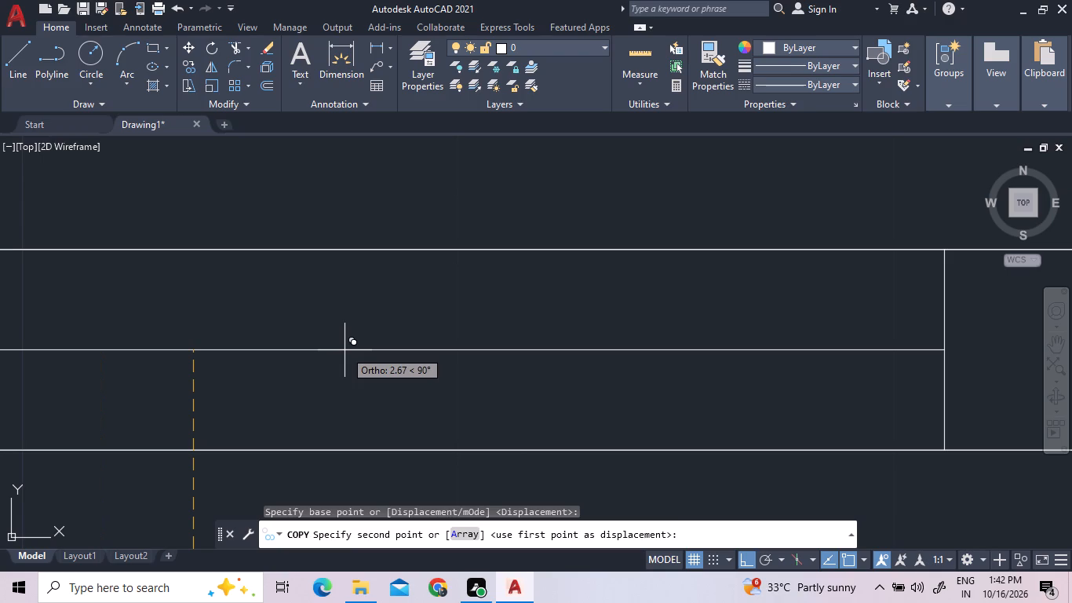
pyautogui.click(345, 350)
pyautogui.scroll(-5, 325, 348)
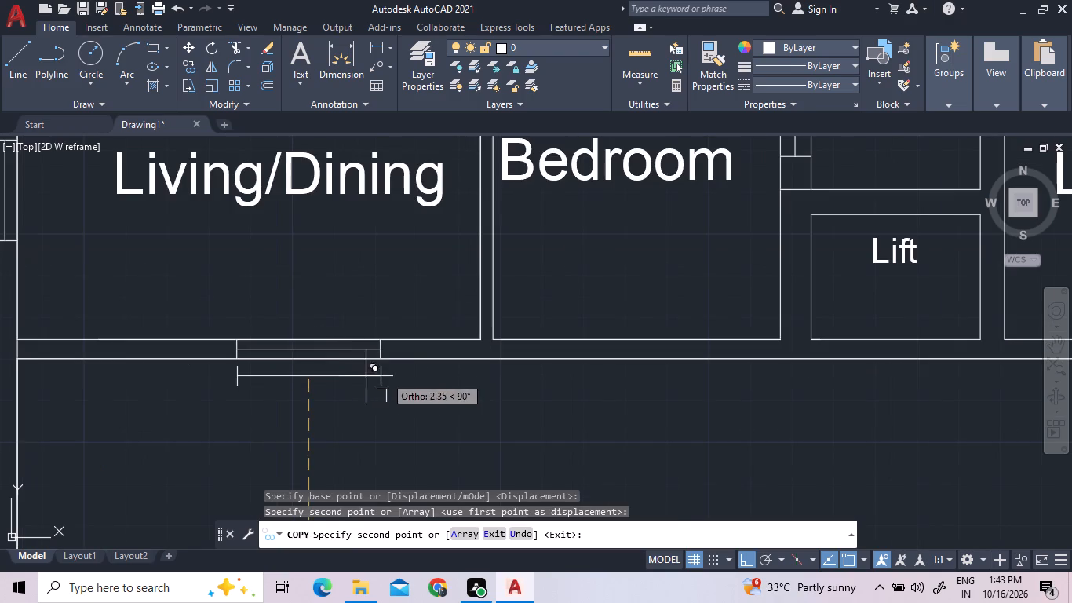
pyautogui.rightClick(364, 292)
pyautogui.click(385, 298)
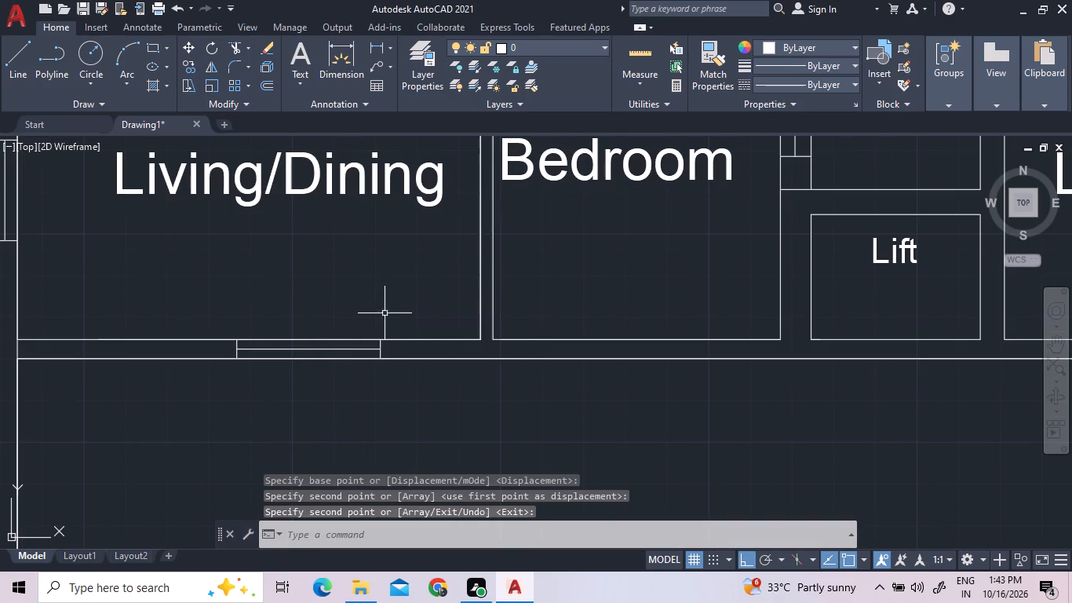
# Copy the upper-left flat's top-wall toilet and kitchen windows together, with Ortho off, into the matching top wall of the upper-right flat.
pyautogui.scroll(-3, 339, 349)
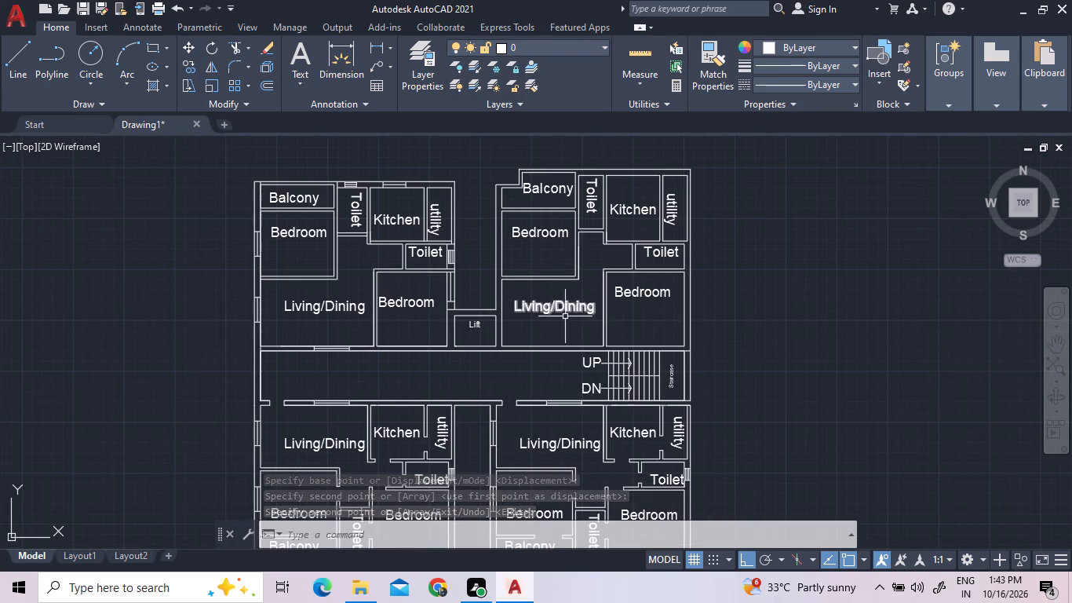
pyautogui.scroll(2, 369, 184)
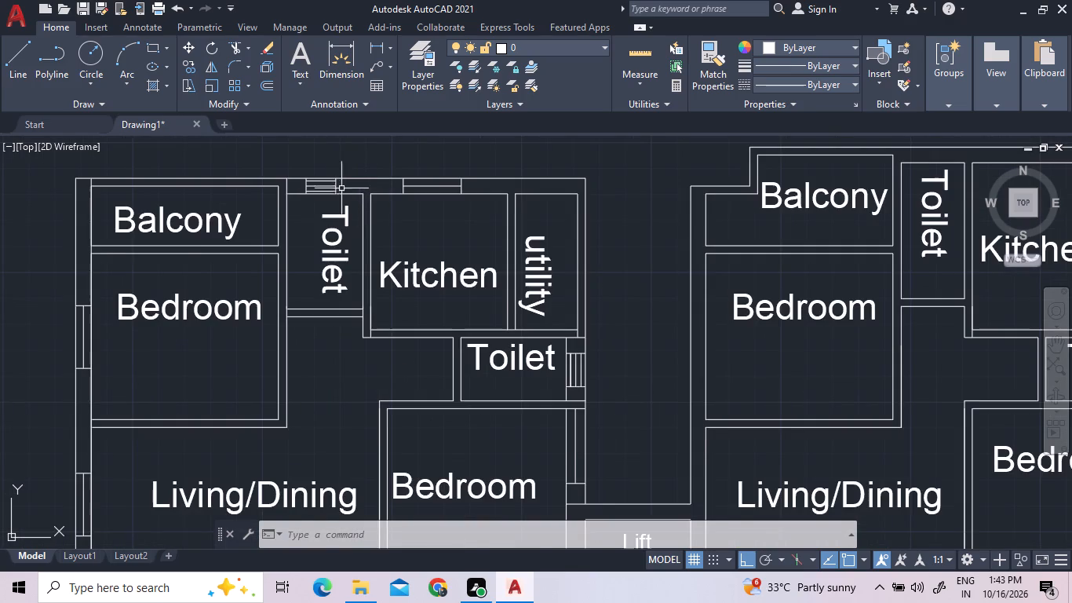
pyautogui.scroll(3, 336, 189)
pyautogui.click(353, 203)
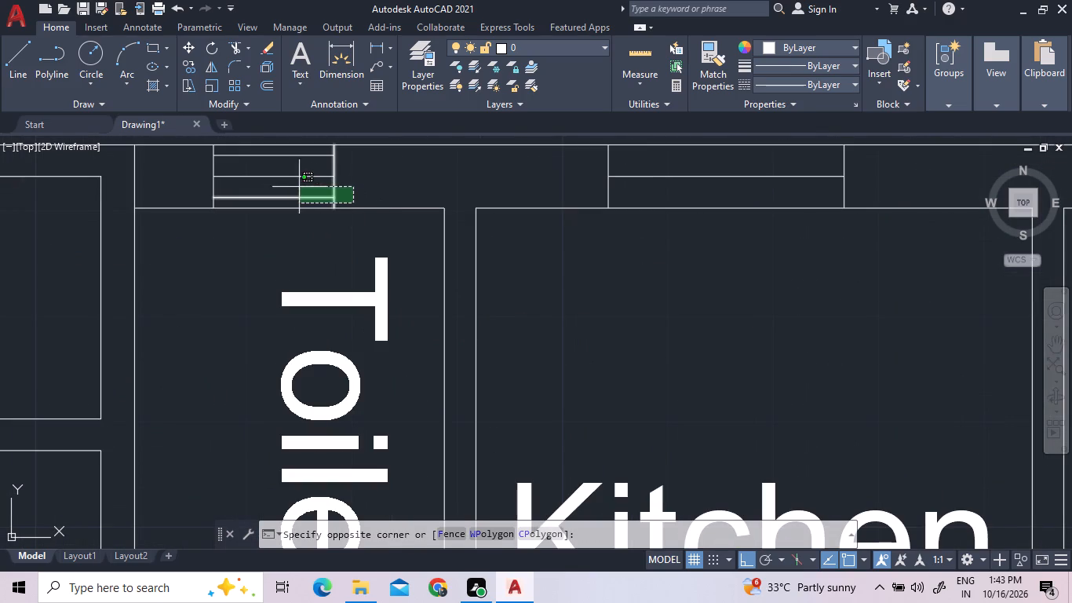
pyautogui.click(189, 155)
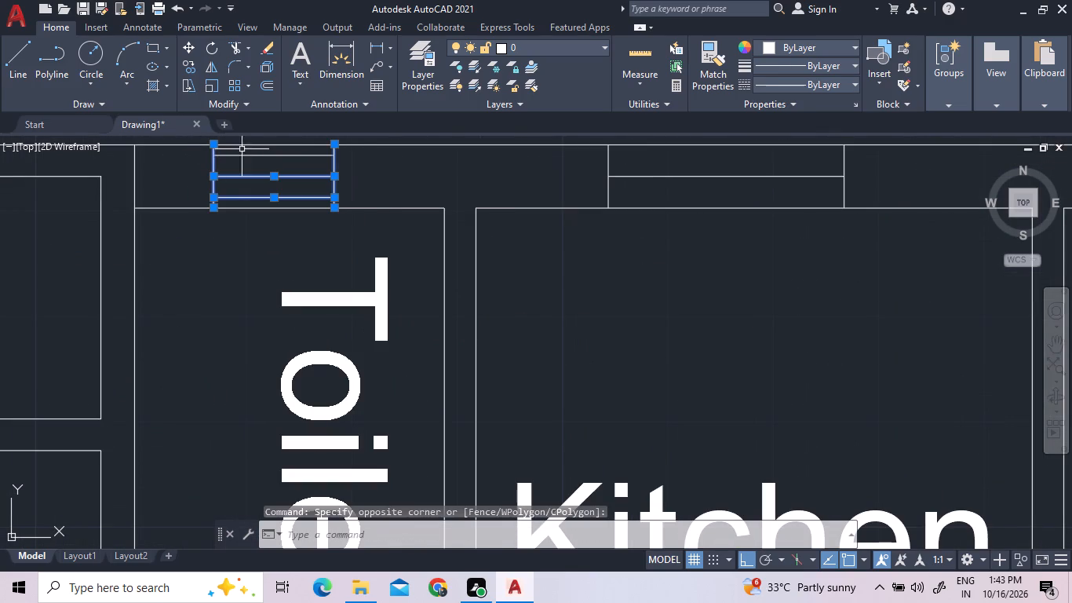
pyautogui.click(245, 155)
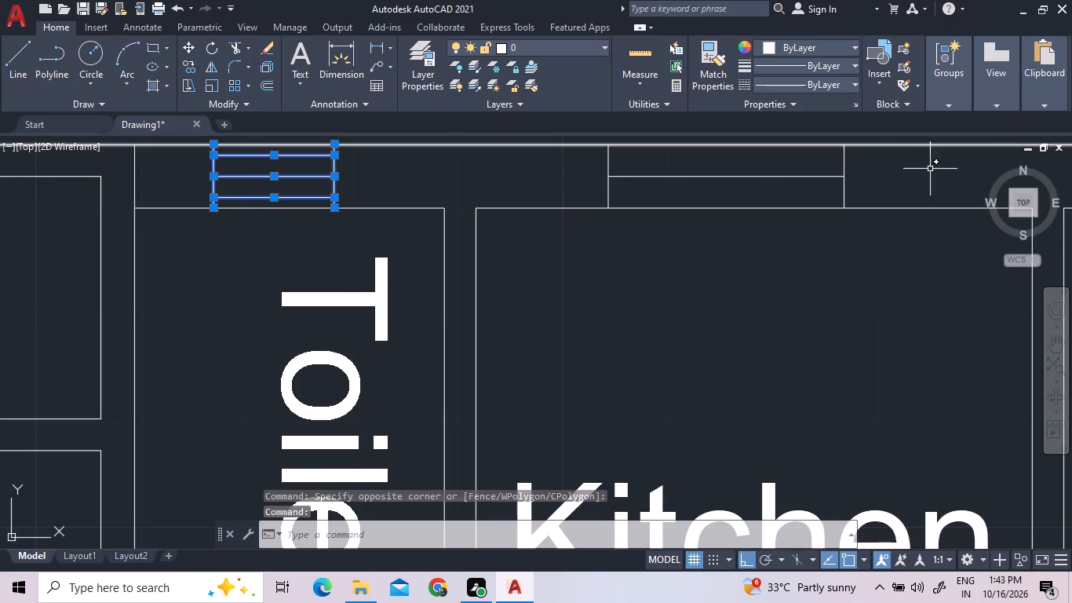
pyautogui.click(904, 196)
pyautogui.click(563, 164)
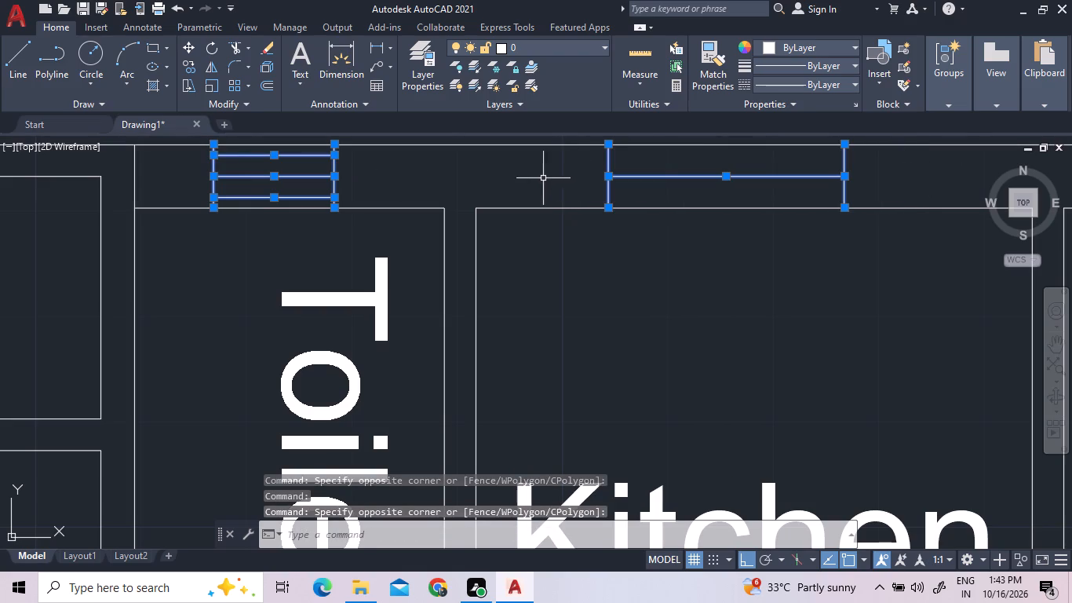
pyautogui.rightClick(537, 184)
pyautogui.click(601, 320)
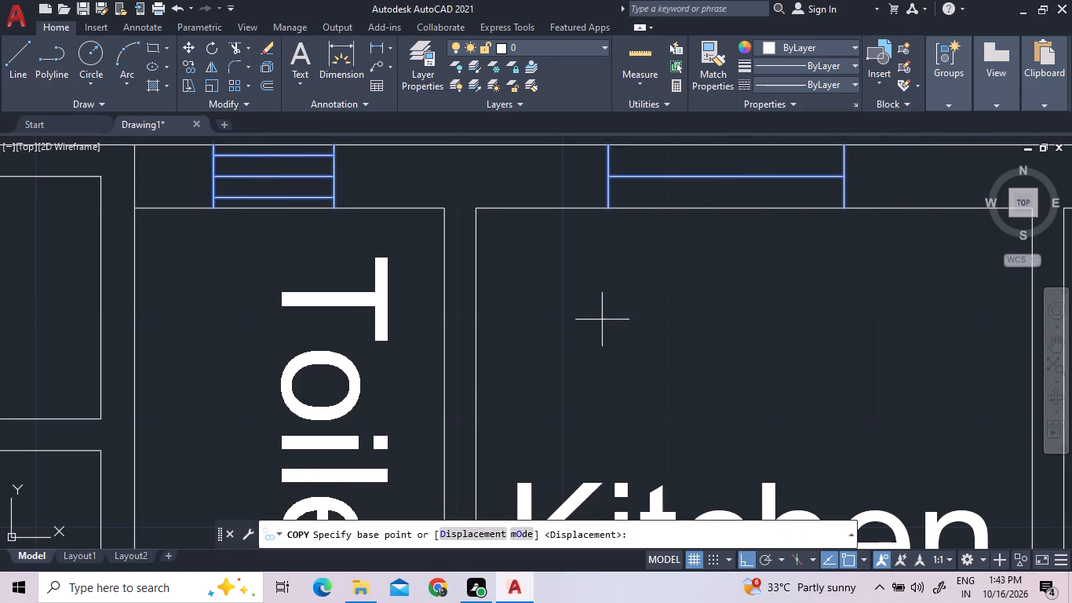
pyautogui.scroll(-8, 602, 318)
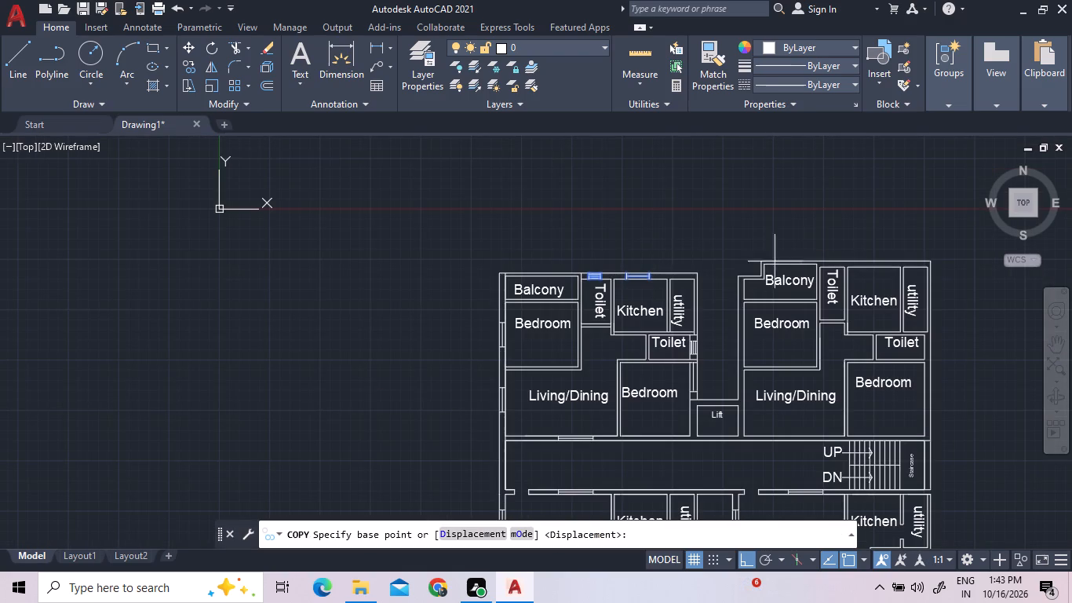
pyautogui.scroll(3, 739, 282)
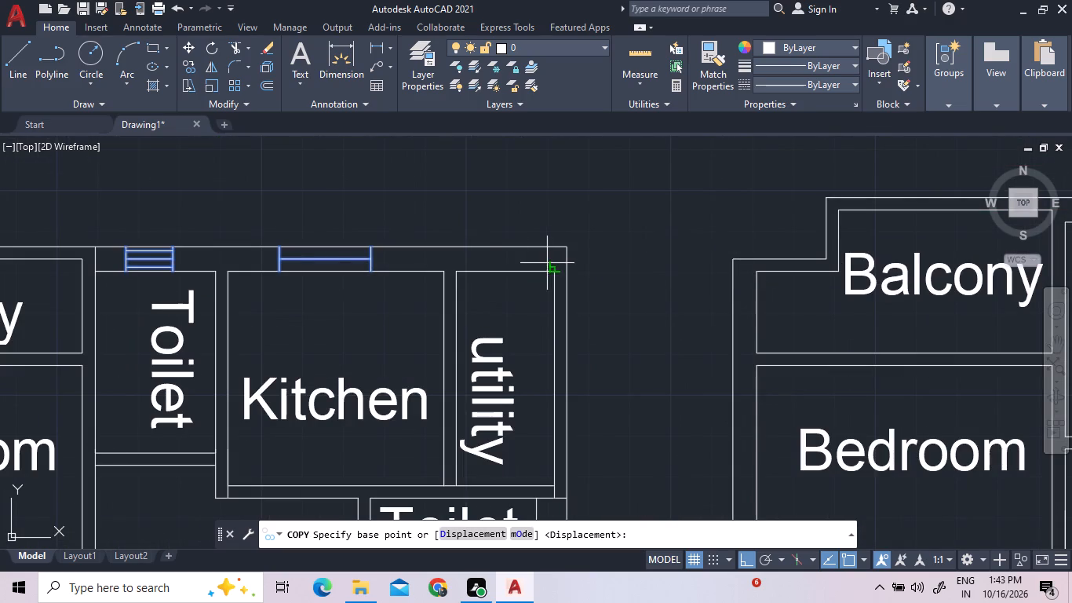
pyautogui.click(454, 259)
pyautogui.scroll(-4, 585, 236)
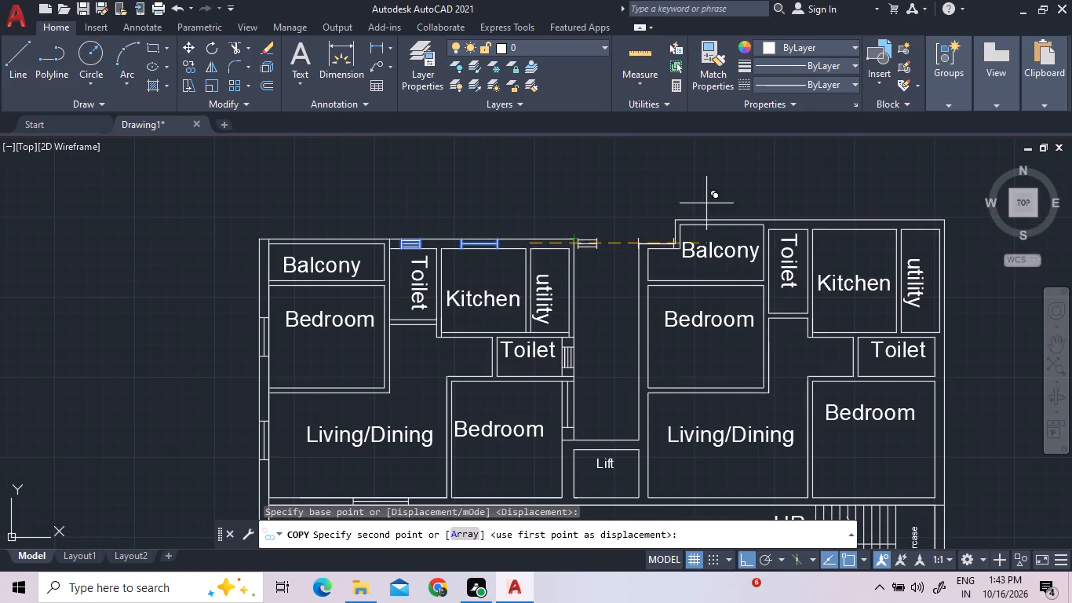
pyautogui.scroll(2, 895, 210)
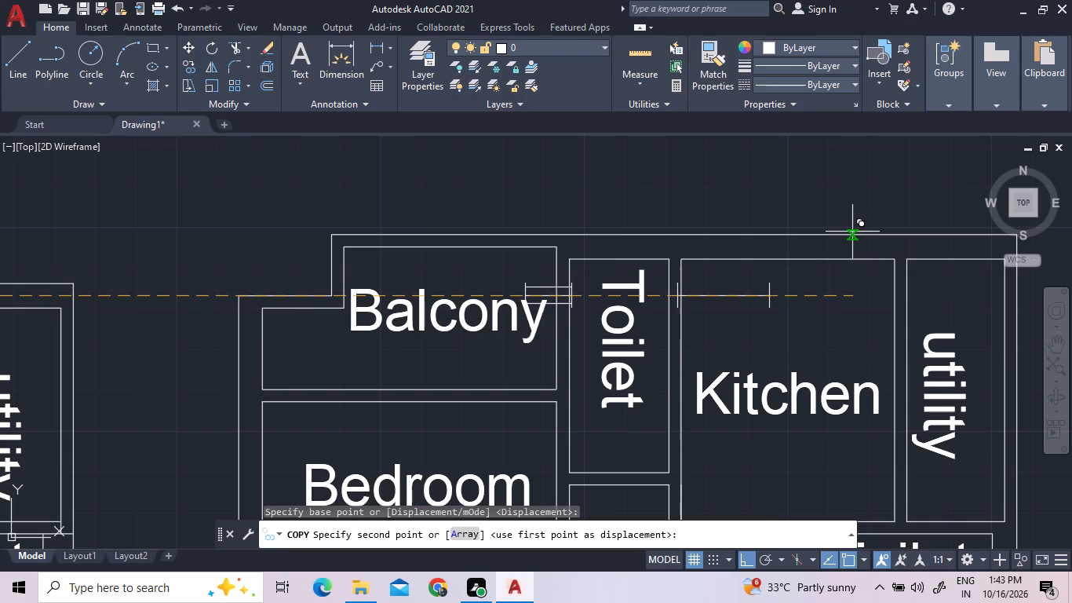
pyautogui.press('F8')
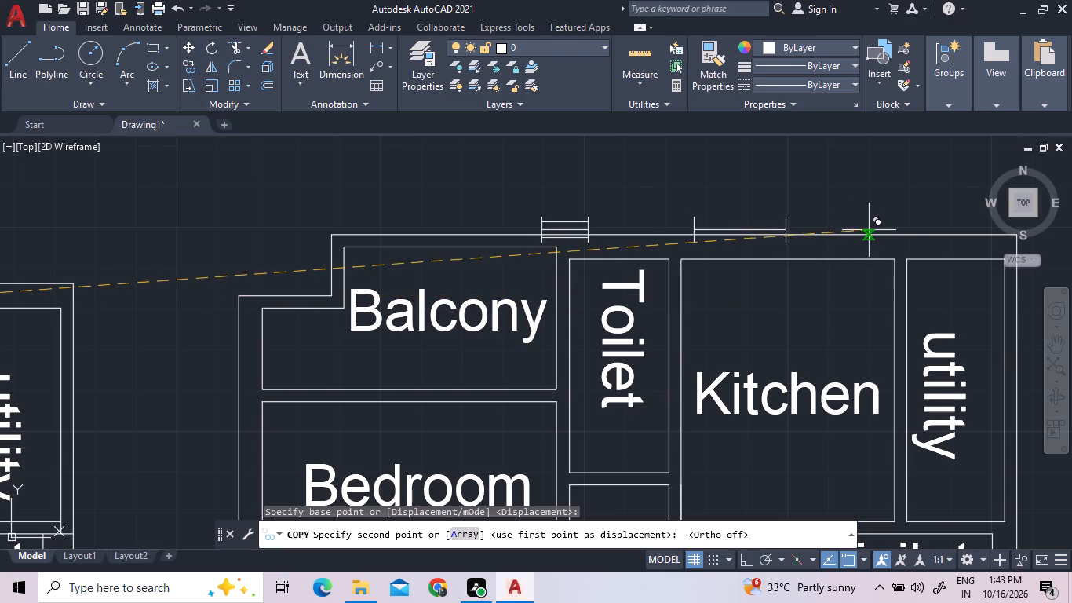
pyautogui.scroll(2, 906, 243)
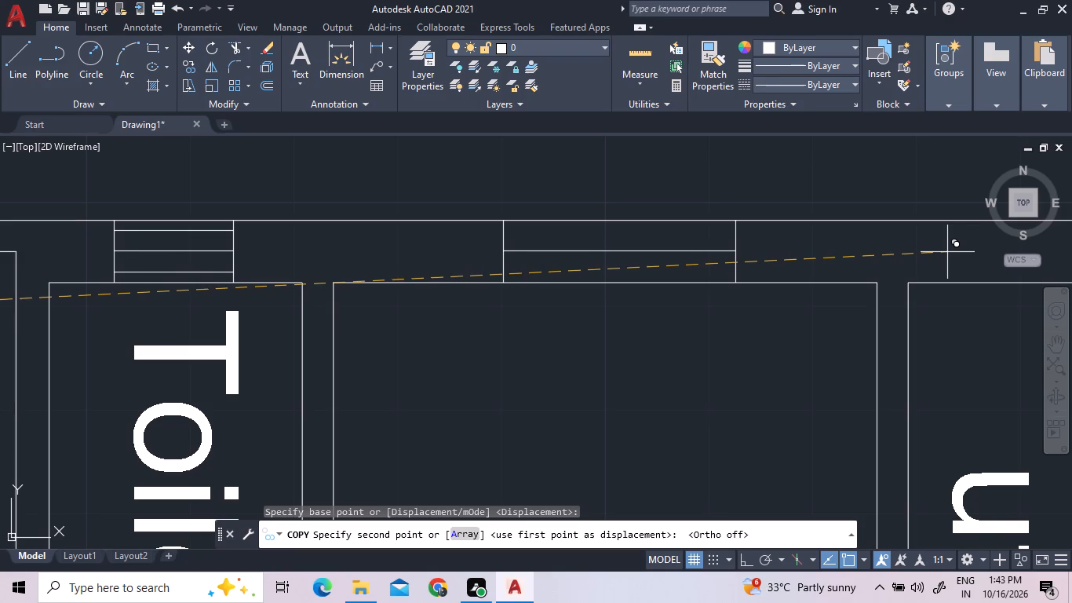
pyautogui.doubleClick(947, 252)
pyautogui.press('Escape')
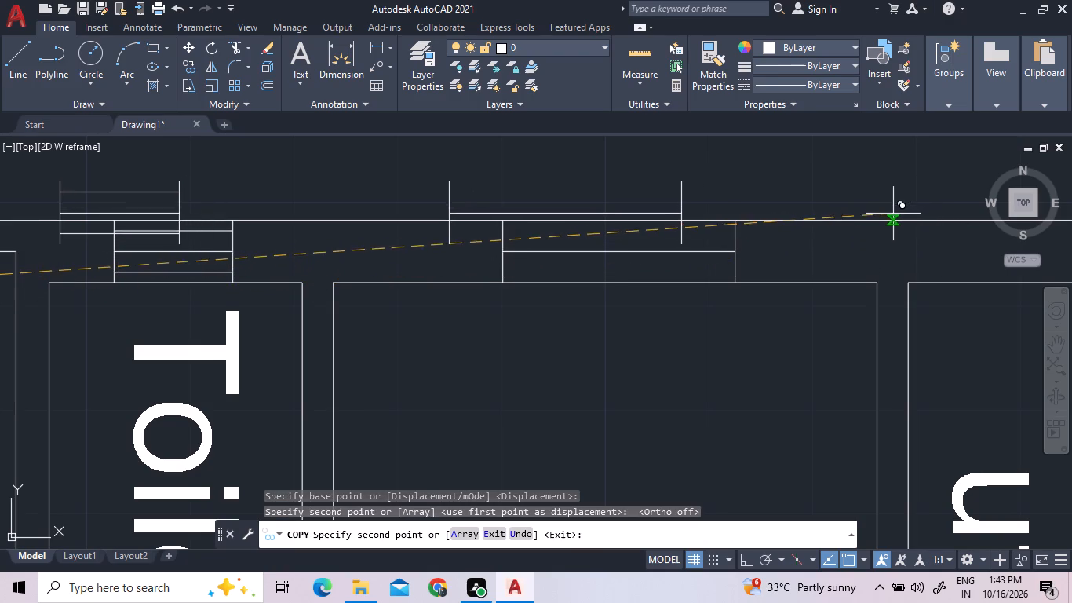
pyautogui.scroll(3, 116, 285)
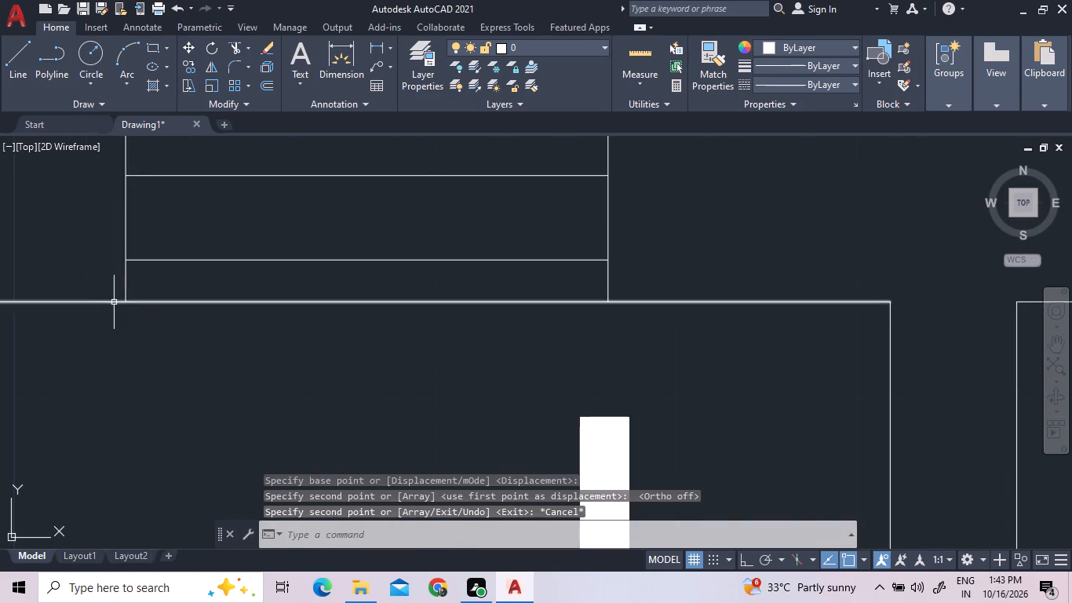
pyautogui.scroll(-2, 123, 326)
pyautogui.scroll(-2, 227, 276)
pyautogui.scroll(-2, 389, 283)
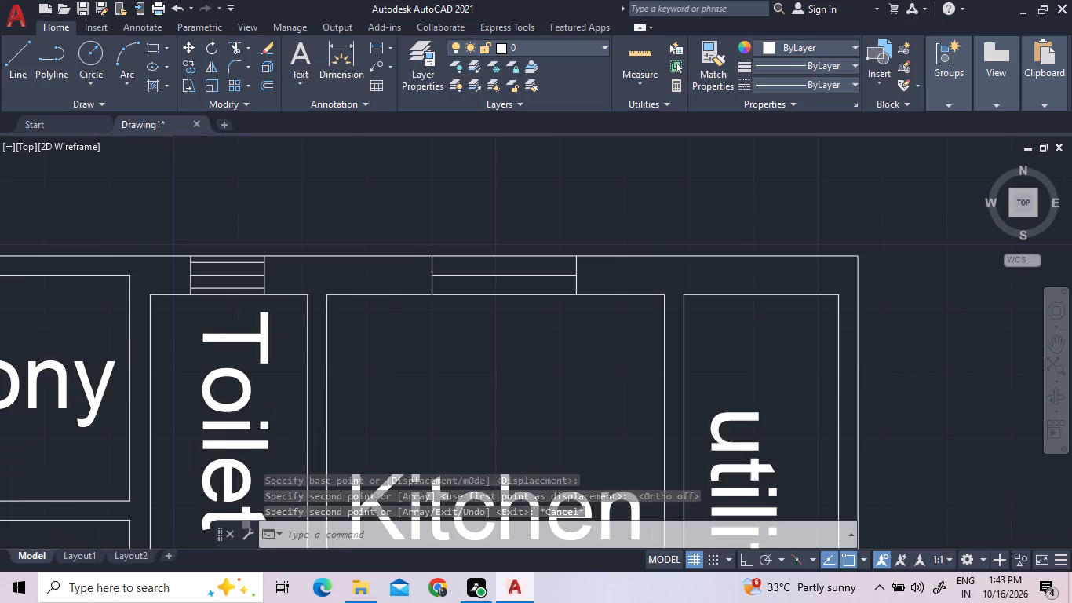
pyautogui.scroll(-1, 389, 283)
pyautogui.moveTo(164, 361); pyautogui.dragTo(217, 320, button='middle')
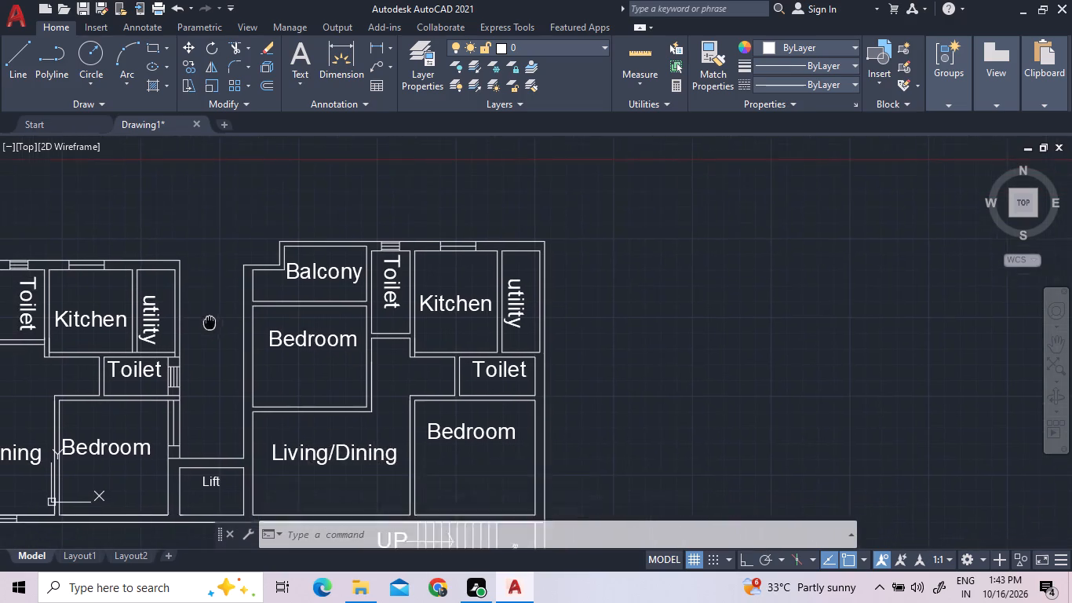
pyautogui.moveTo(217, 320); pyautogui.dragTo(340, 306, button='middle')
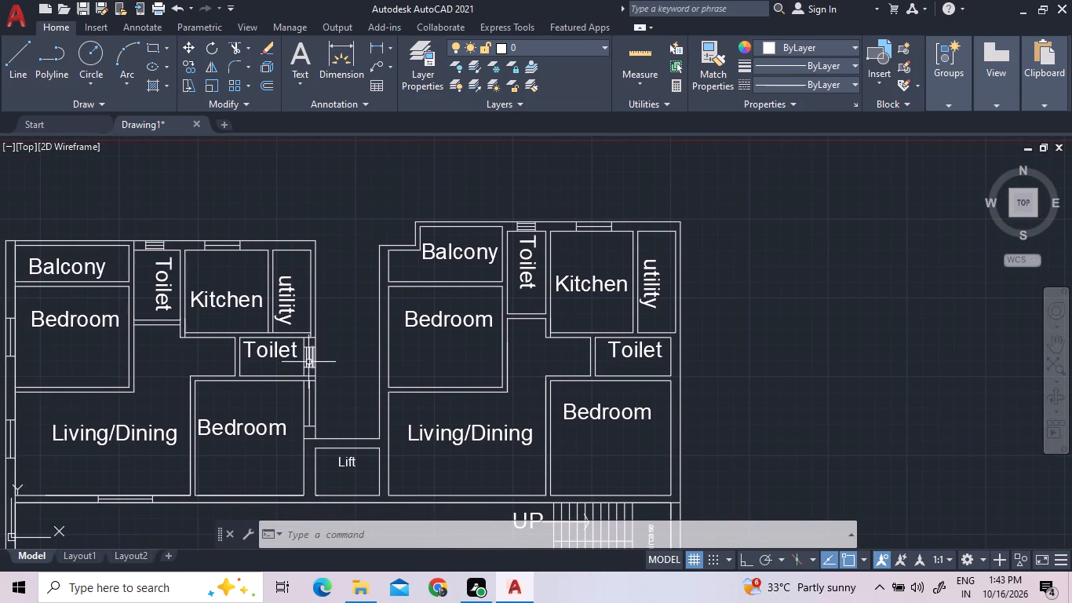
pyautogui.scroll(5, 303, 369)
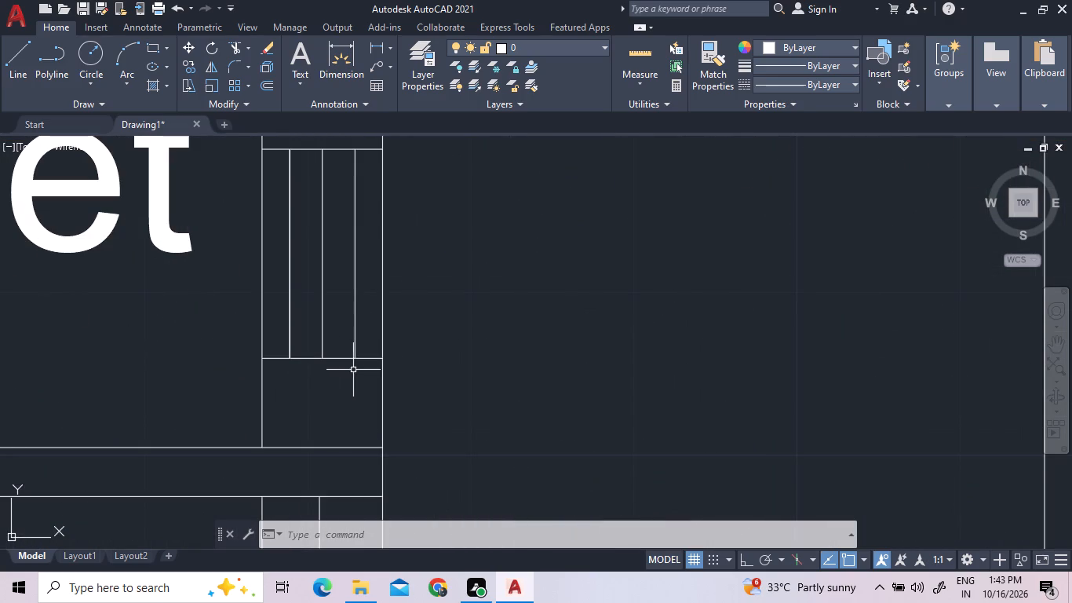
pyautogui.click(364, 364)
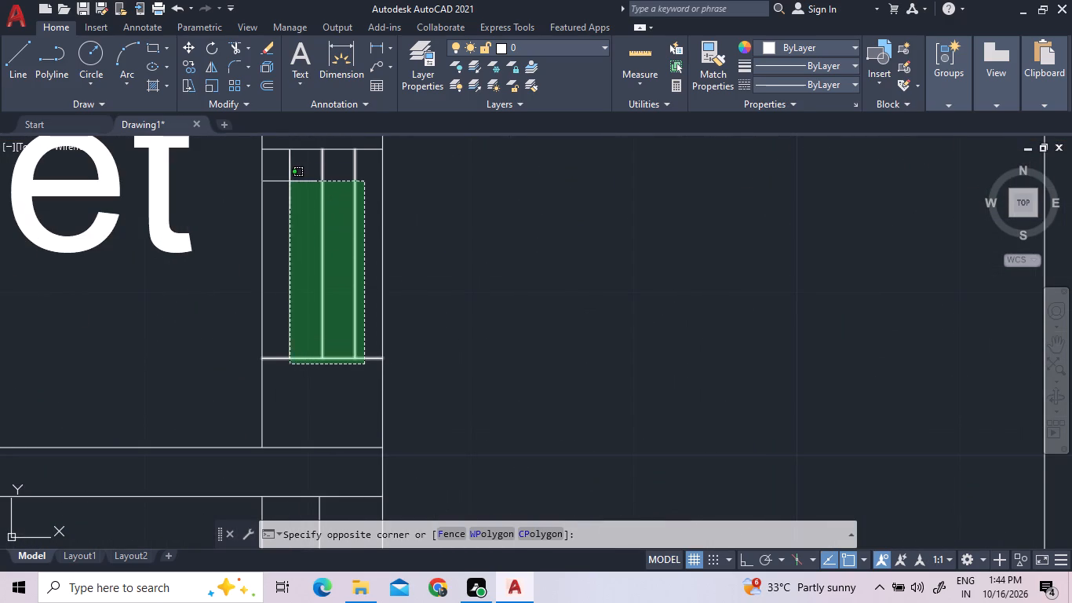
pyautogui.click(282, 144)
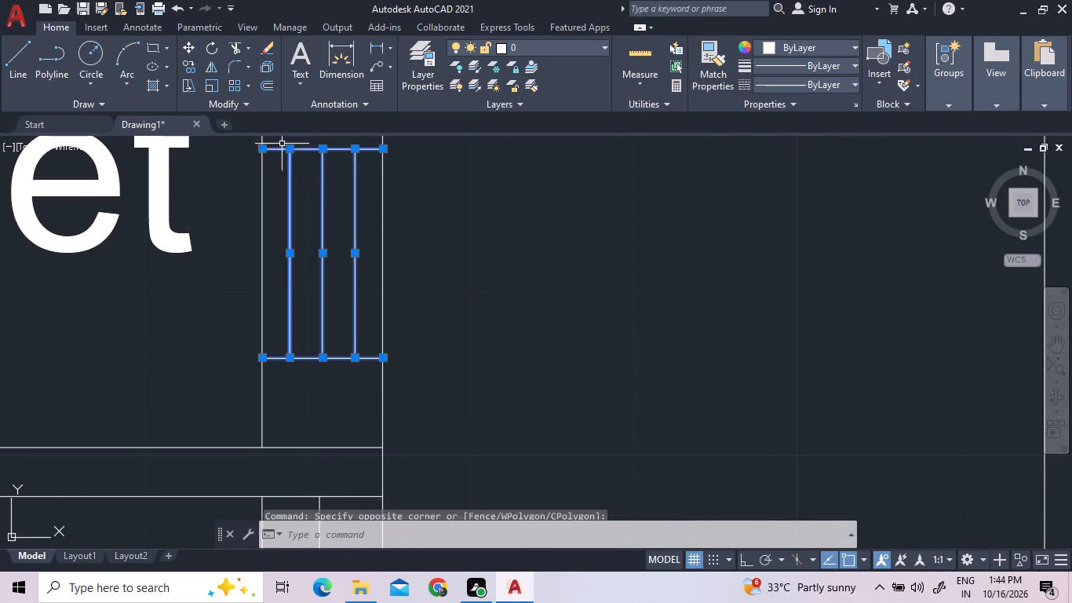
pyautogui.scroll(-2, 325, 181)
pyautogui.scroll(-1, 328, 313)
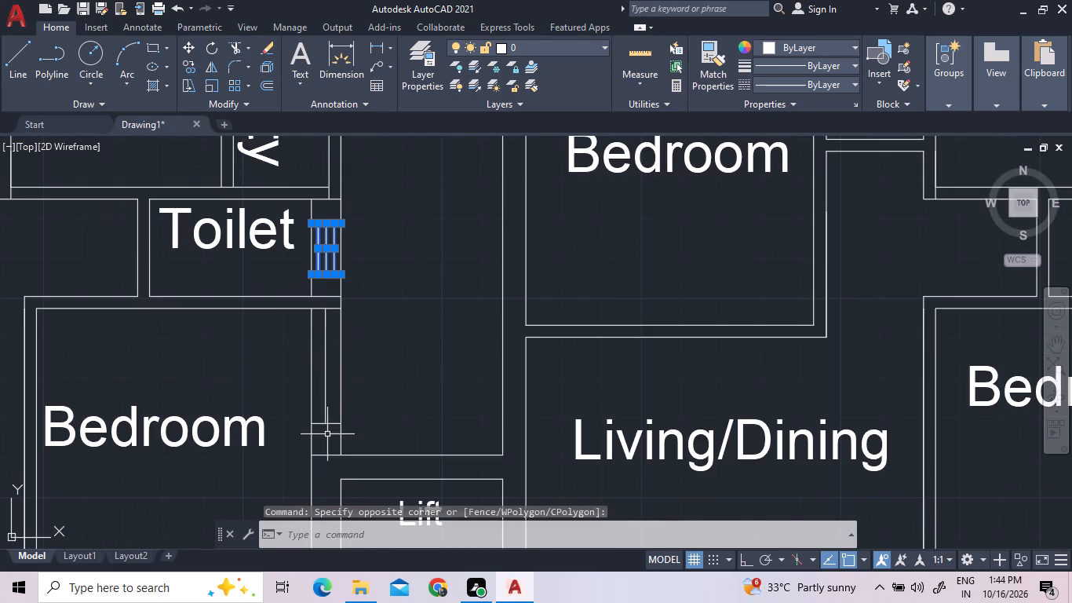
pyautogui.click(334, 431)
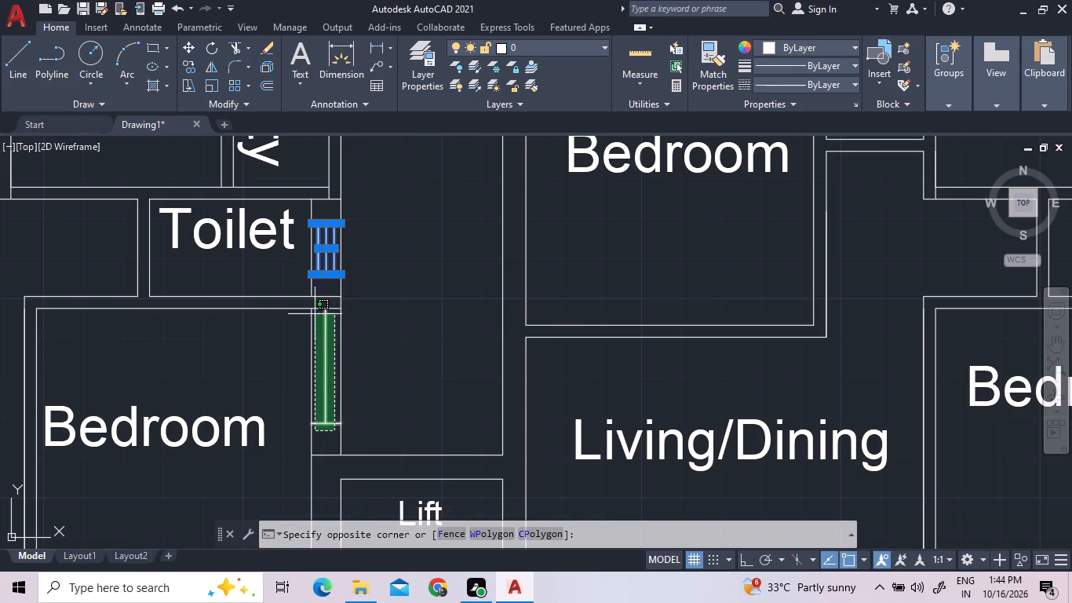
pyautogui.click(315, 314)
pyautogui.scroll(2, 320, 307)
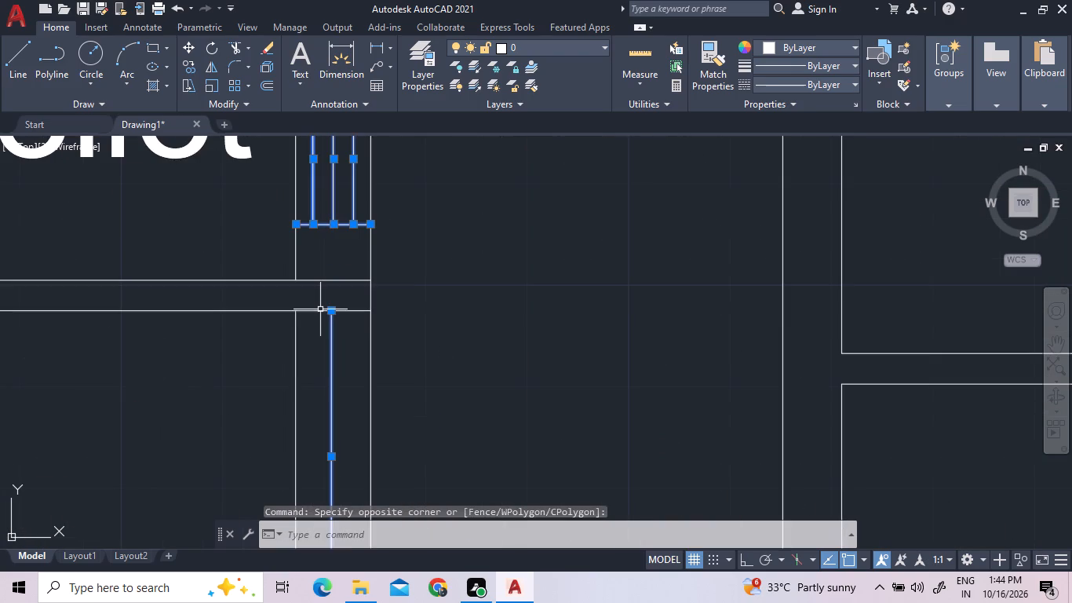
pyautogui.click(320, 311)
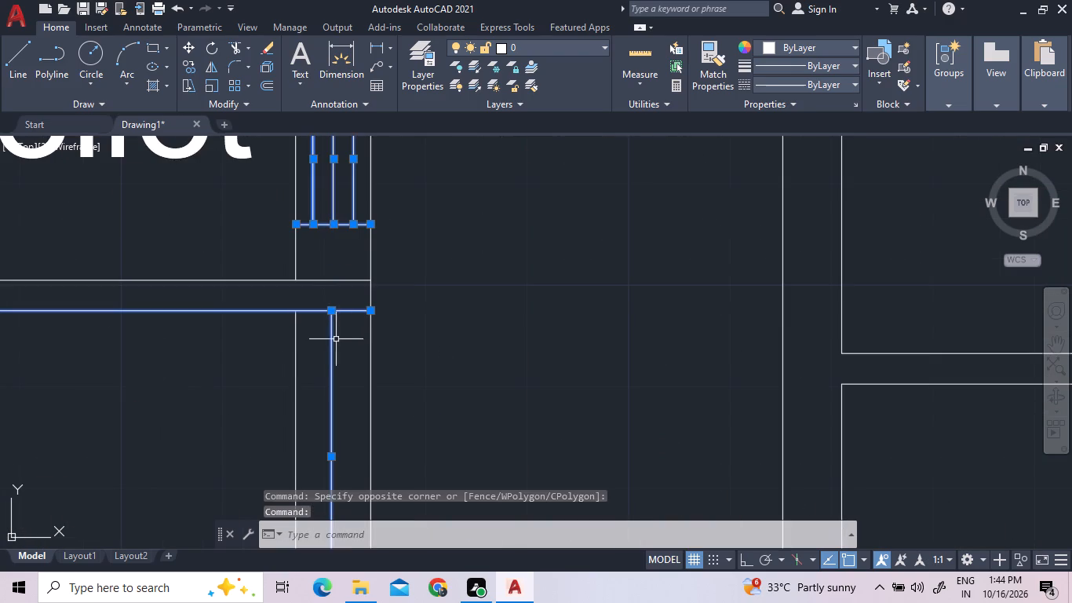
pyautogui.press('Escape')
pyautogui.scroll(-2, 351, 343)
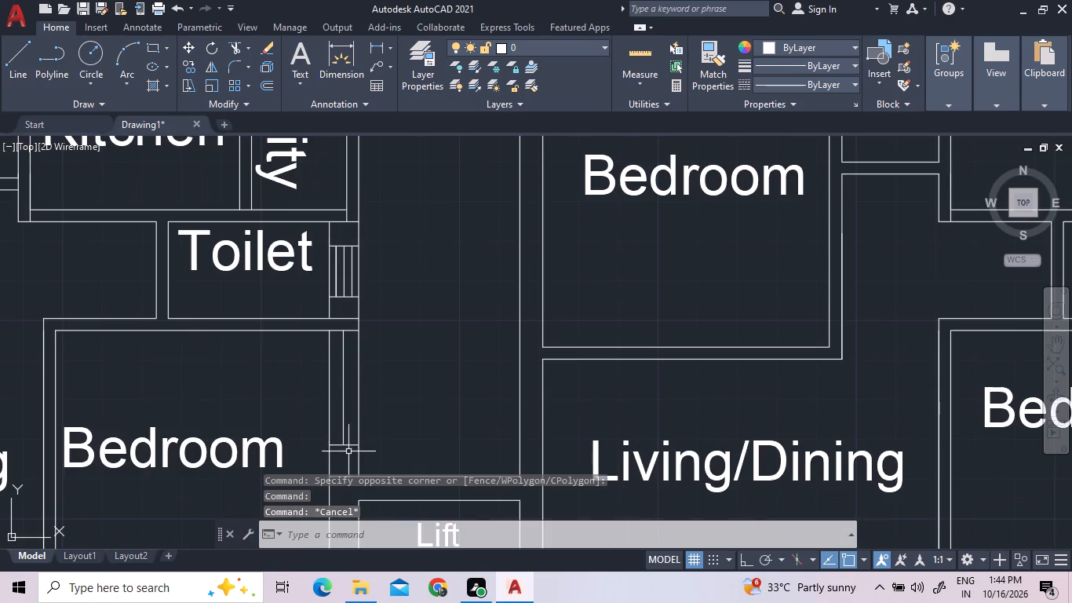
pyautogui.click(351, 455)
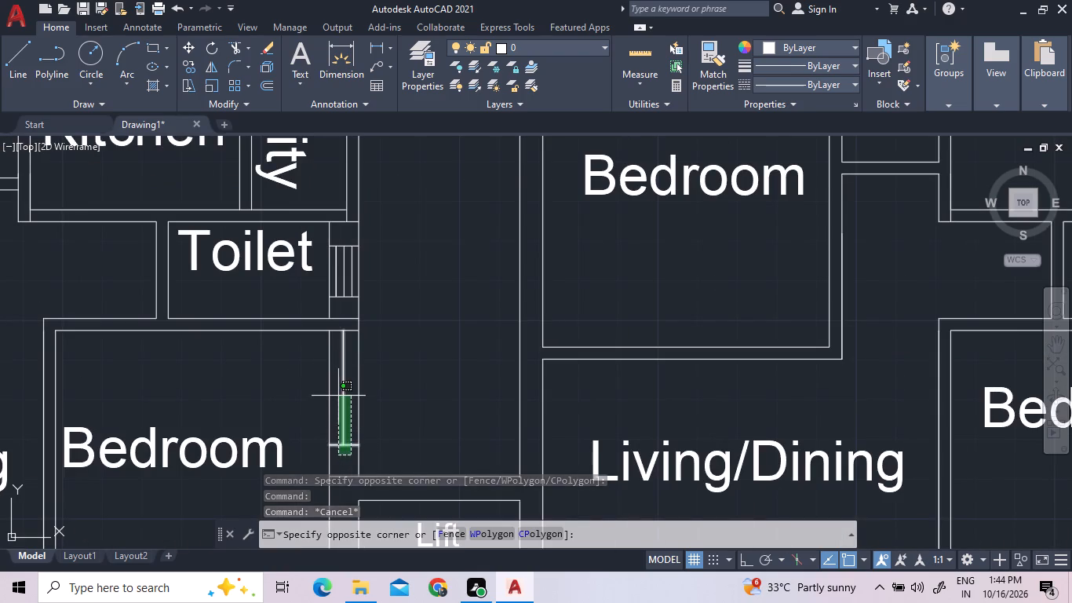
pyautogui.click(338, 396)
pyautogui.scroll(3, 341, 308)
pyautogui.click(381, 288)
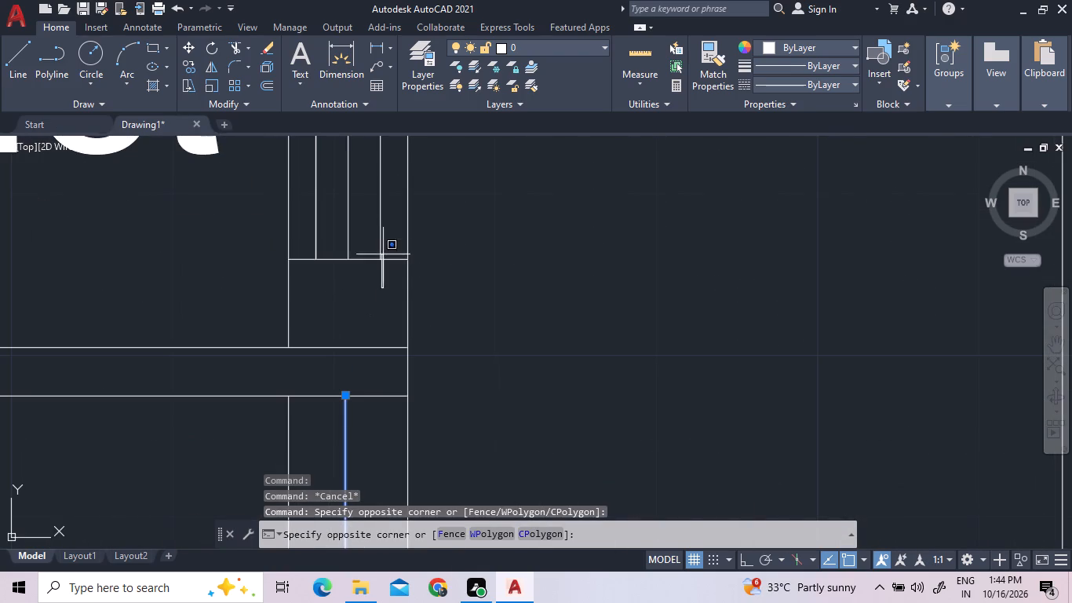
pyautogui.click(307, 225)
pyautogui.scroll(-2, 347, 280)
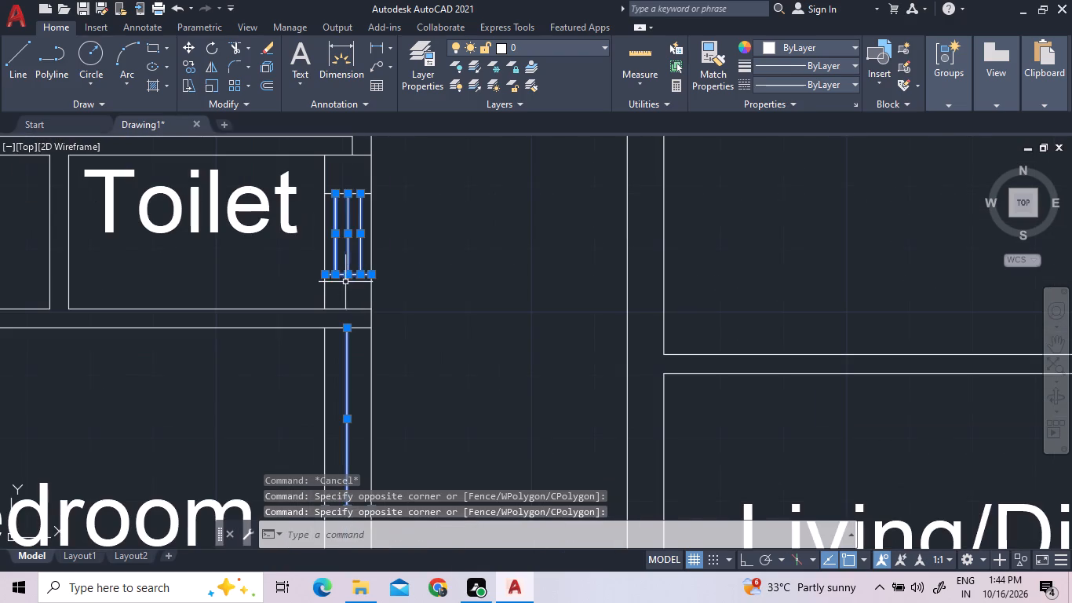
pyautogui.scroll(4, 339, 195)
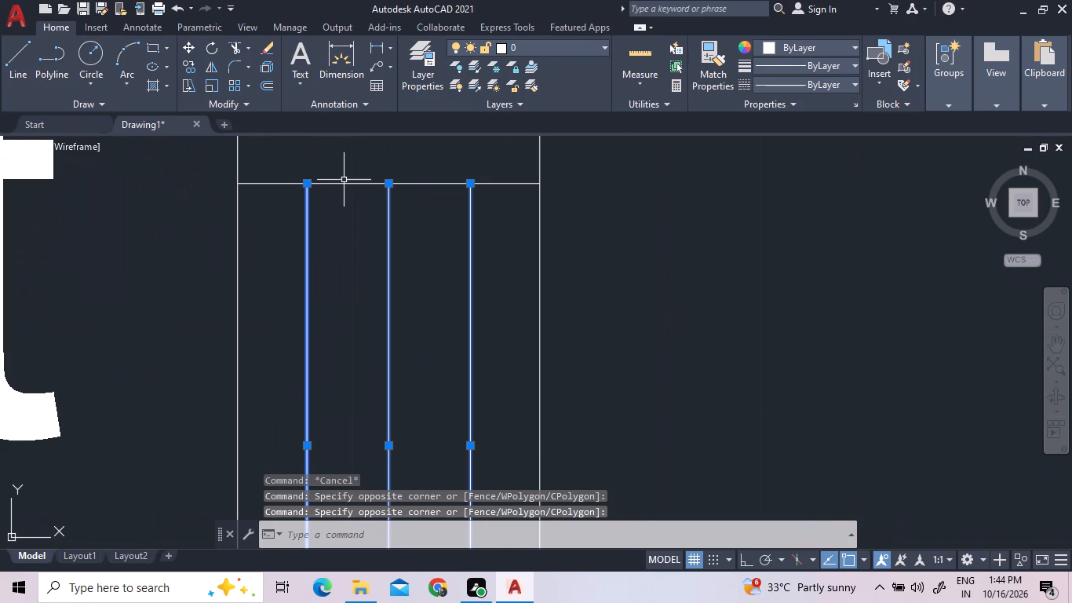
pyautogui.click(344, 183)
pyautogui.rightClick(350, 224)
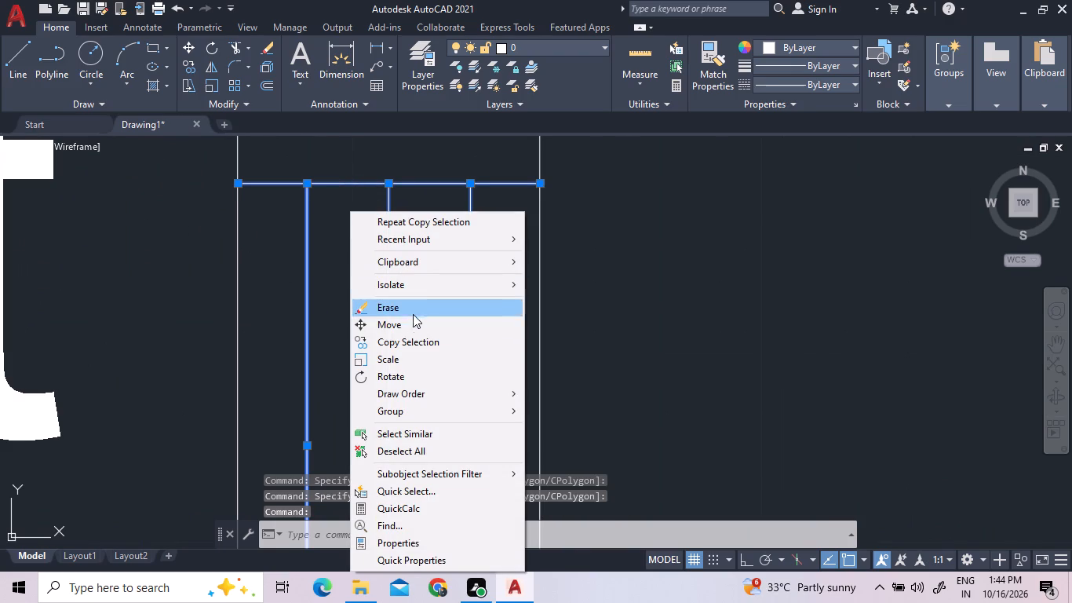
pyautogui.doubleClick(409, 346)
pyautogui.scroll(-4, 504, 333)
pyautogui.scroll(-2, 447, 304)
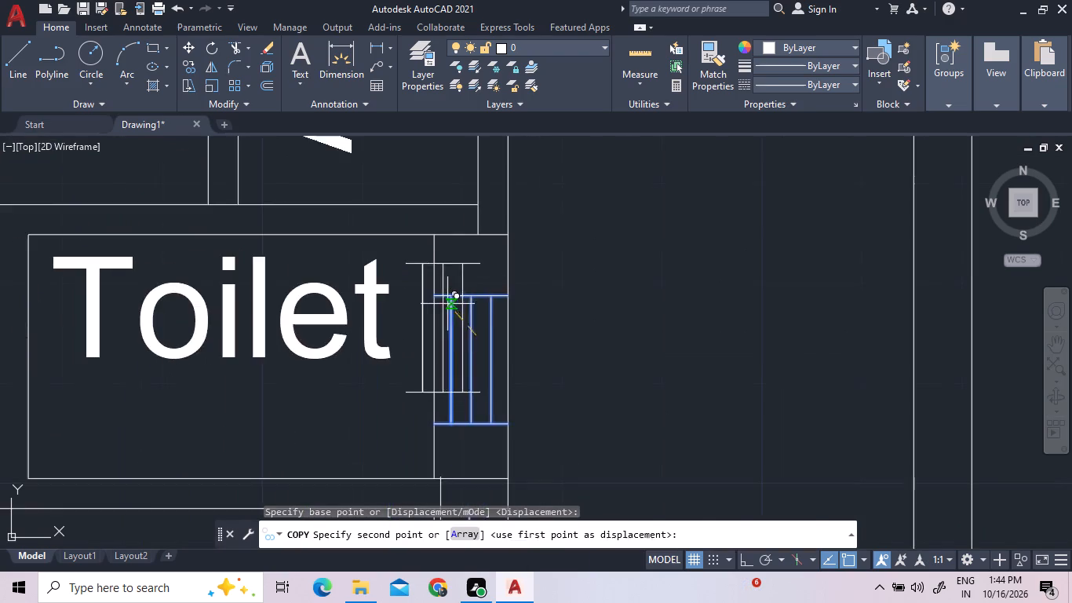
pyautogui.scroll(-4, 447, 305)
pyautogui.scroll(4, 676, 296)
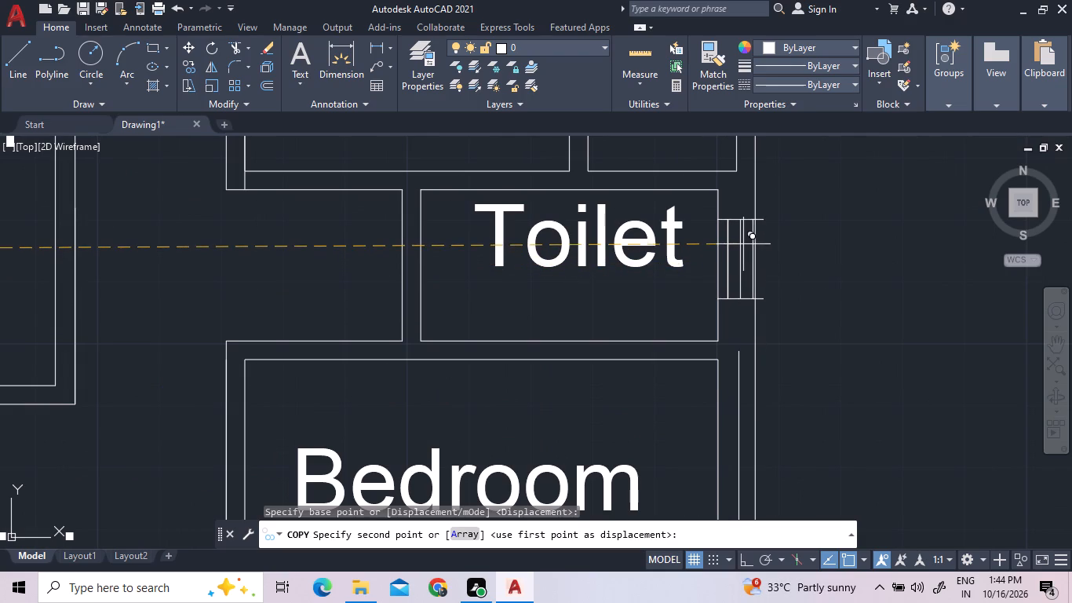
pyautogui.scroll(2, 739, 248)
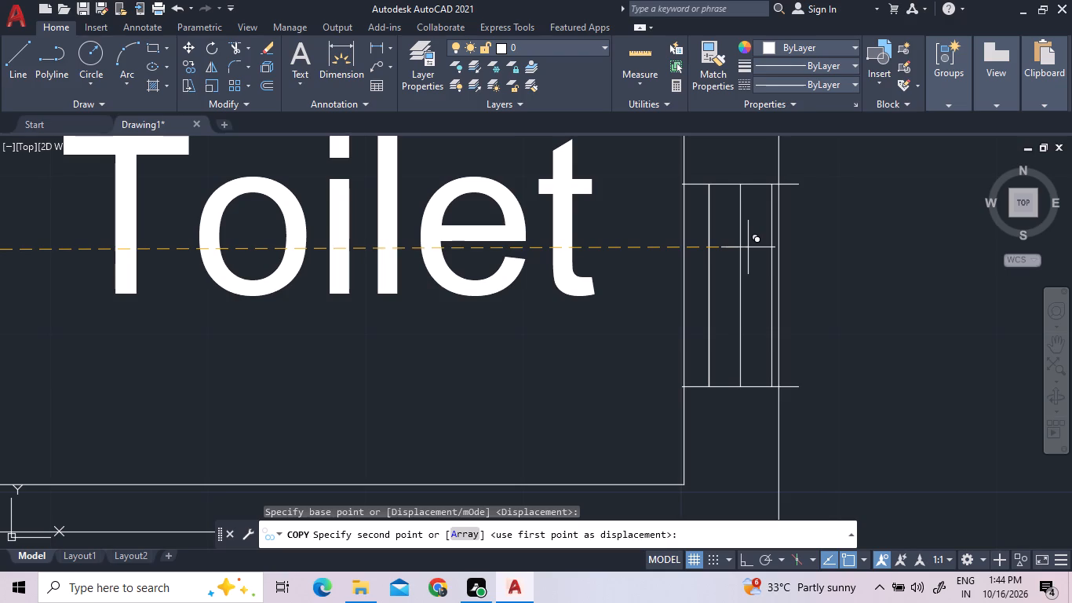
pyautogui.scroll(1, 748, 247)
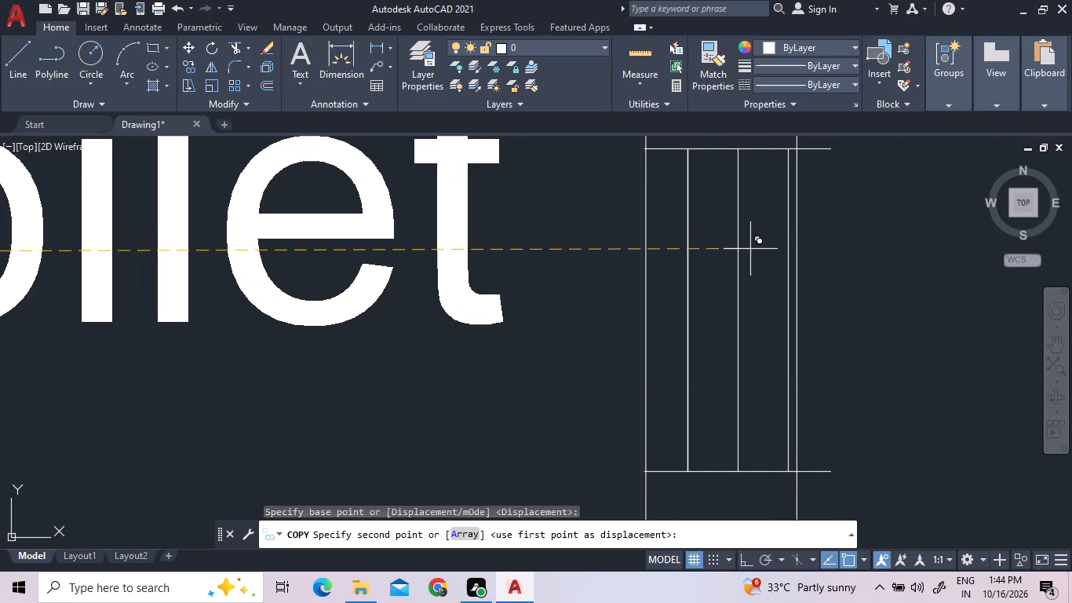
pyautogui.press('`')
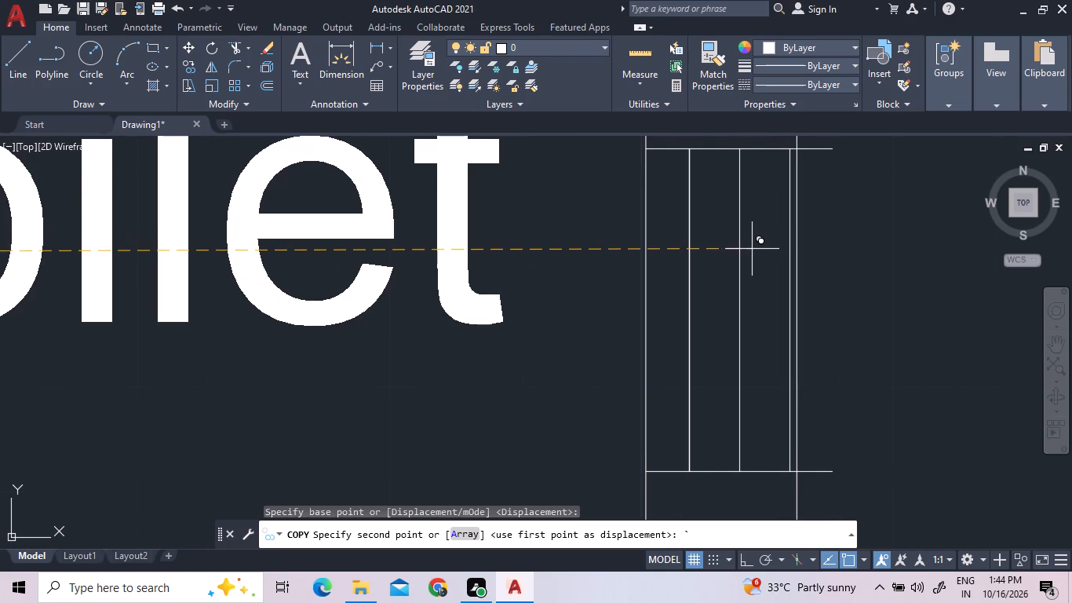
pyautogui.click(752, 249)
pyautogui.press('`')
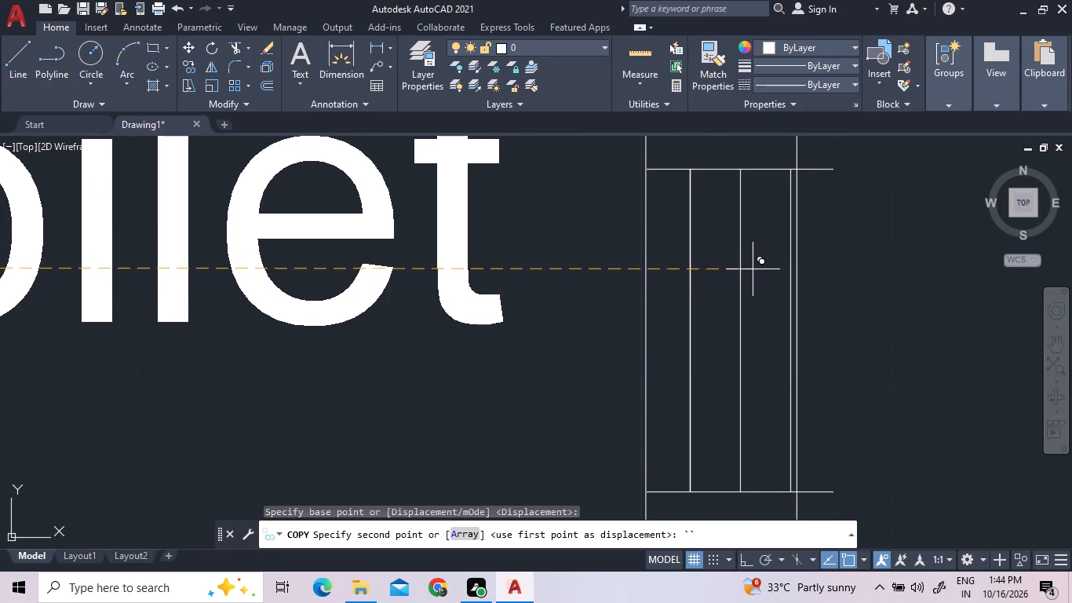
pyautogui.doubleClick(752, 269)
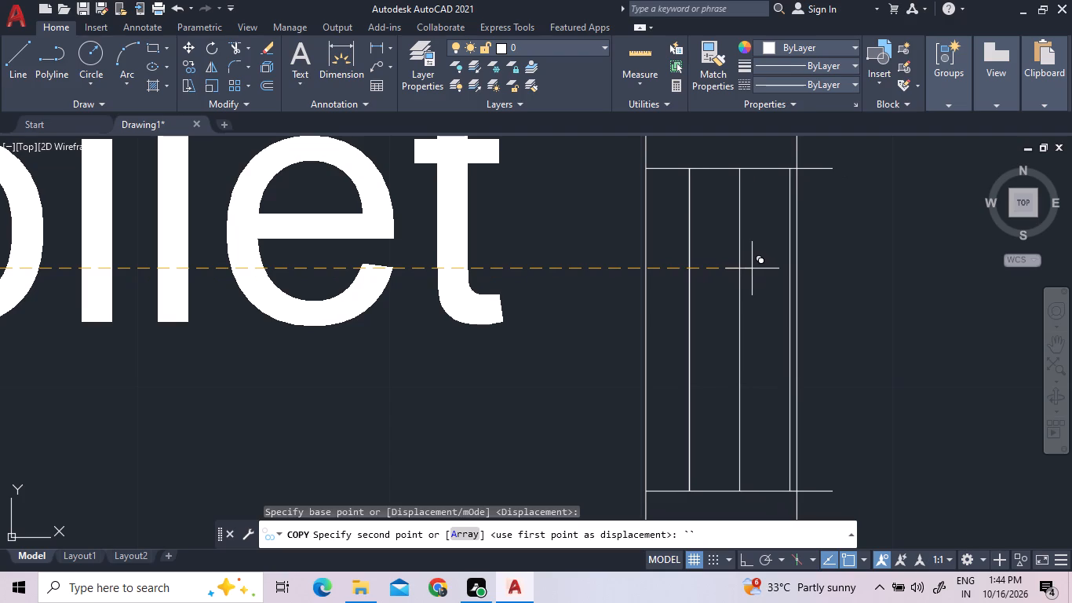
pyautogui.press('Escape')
# Copy the upper-left flat's toilet side-wall window, with both end lines, into the matching outer toilet wall of the upper-right flat.
pyautogui.scroll(-6, 753, 267)
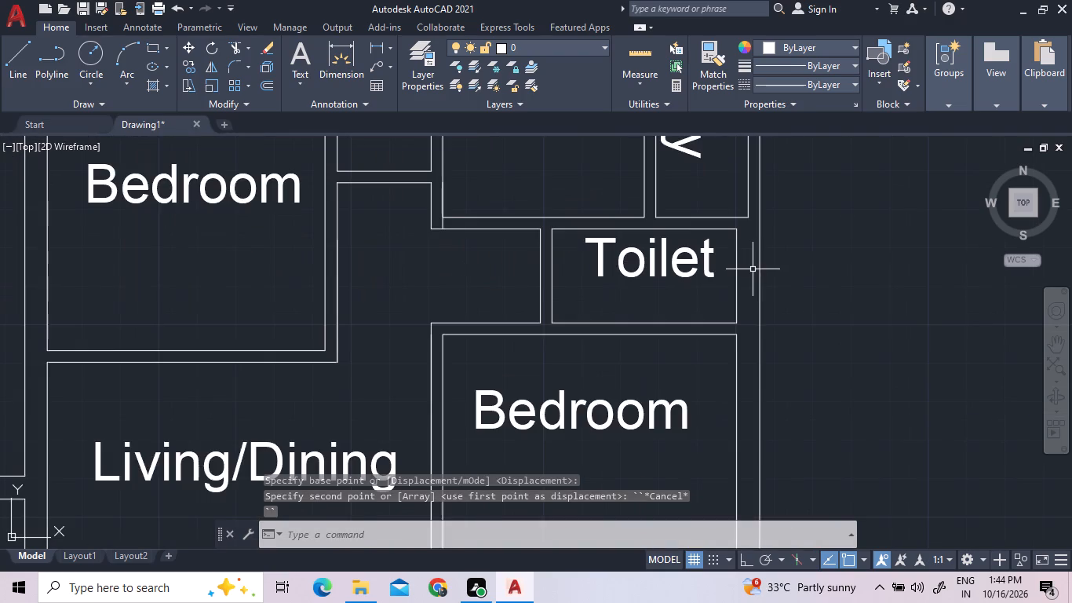
pyautogui.scroll(-3, 475, 272)
pyautogui.scroll(4, 326, 276)
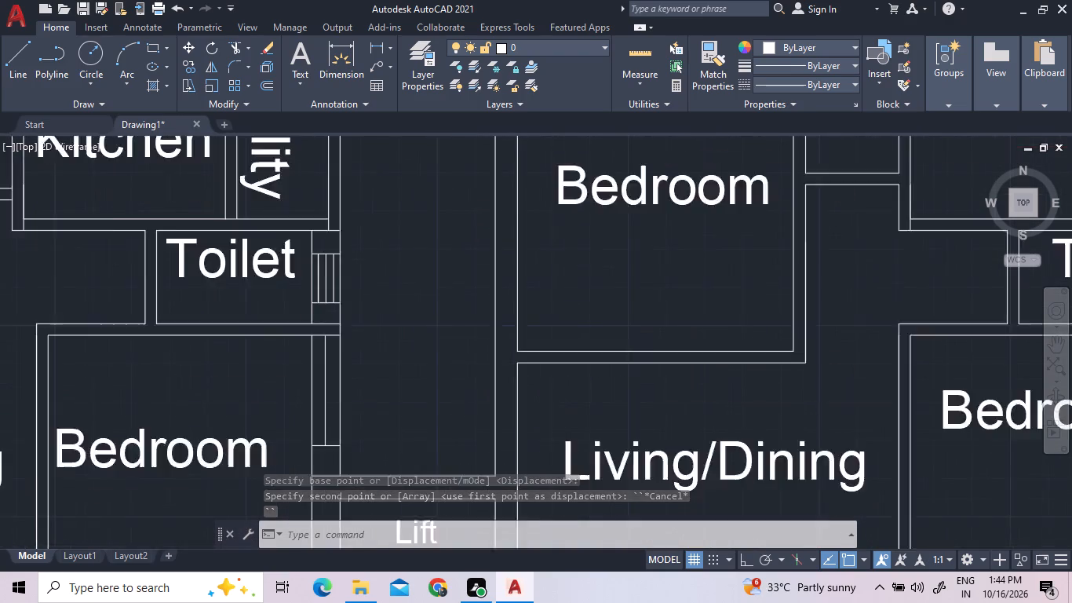
pyautogui.scroll(3, 337, 319)
pyautogui.click(344, 322)
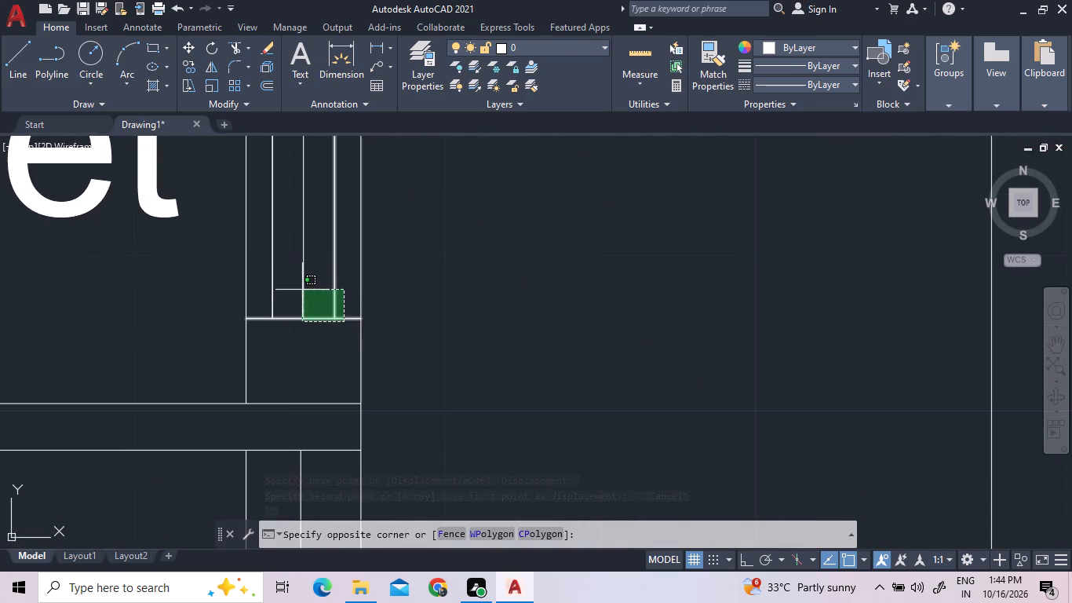
pyautogui.click(263, 278)
pyautogui.scroll(-4, 281, 294)
pyautogui.scroll(2, 303, 214)
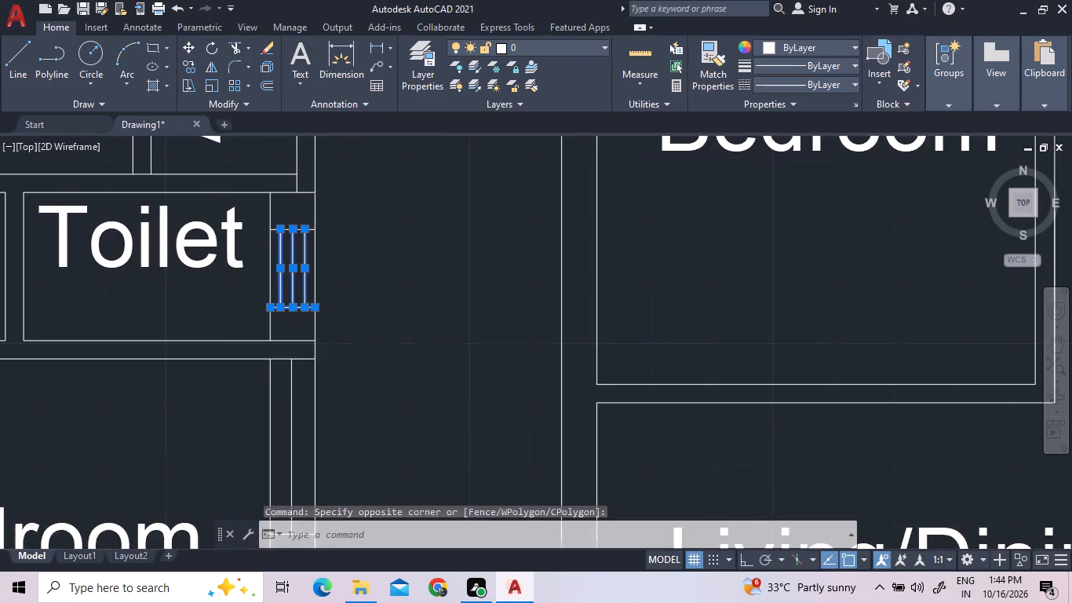
pyautogui.scroll(1, 302, 214)
pyautogui.click(279, 276)
pyautogui.scroll(-2, 303, 236)
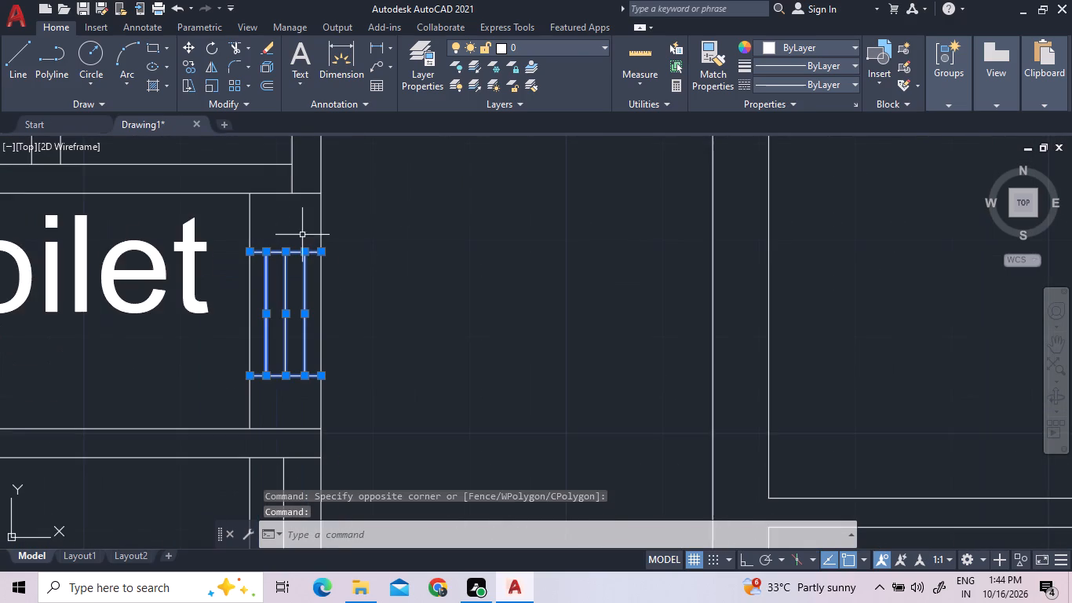
pyautogui.rightClick(374, 287)
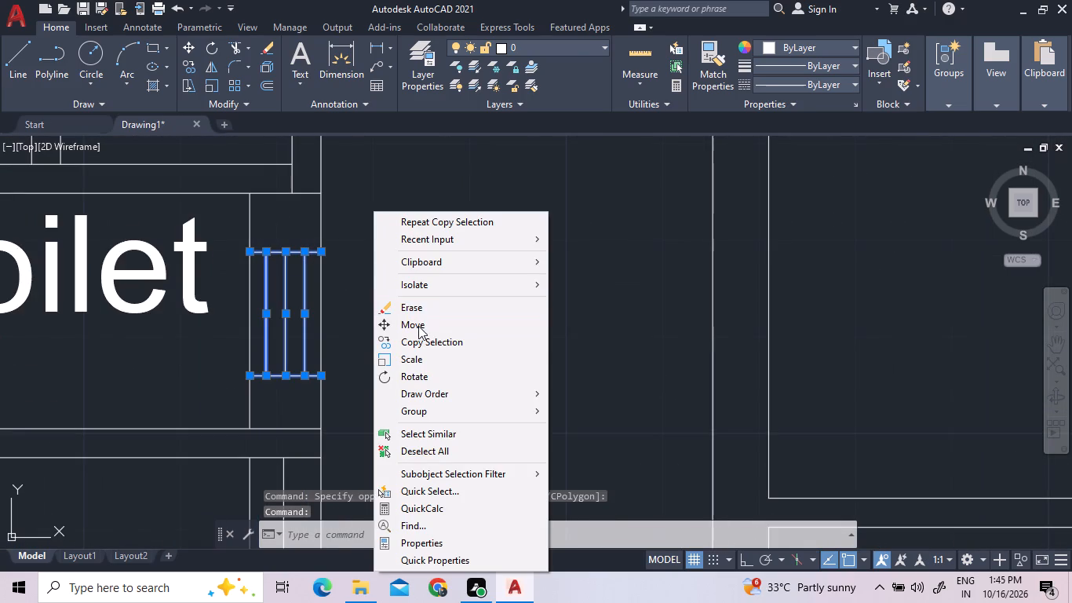
pyautogui.doubleClick(417, 340)
pyautogui.scroll(-4, 501, 345)
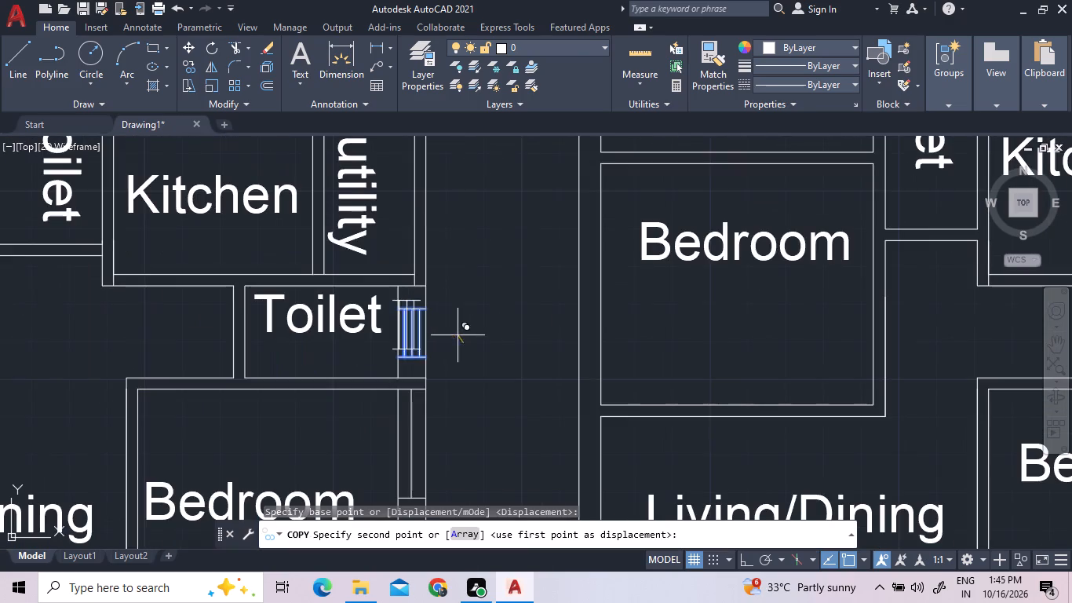
pyautogui.scroll(-4, 519, 324)
pyautogui.scroll(2, 624, 349)
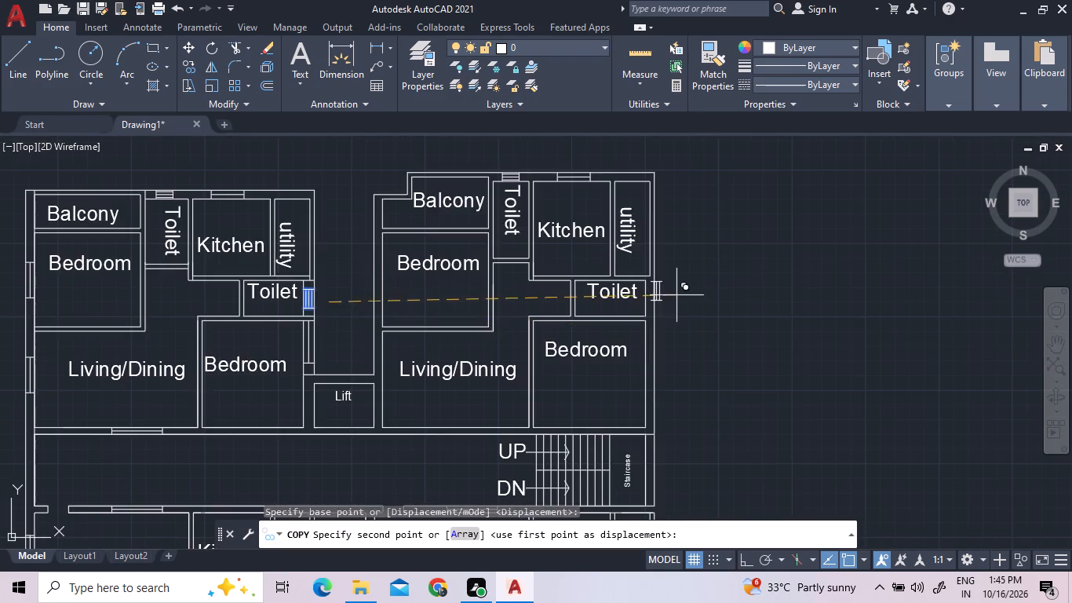
pyautogui.scroll(6, 676, 294)
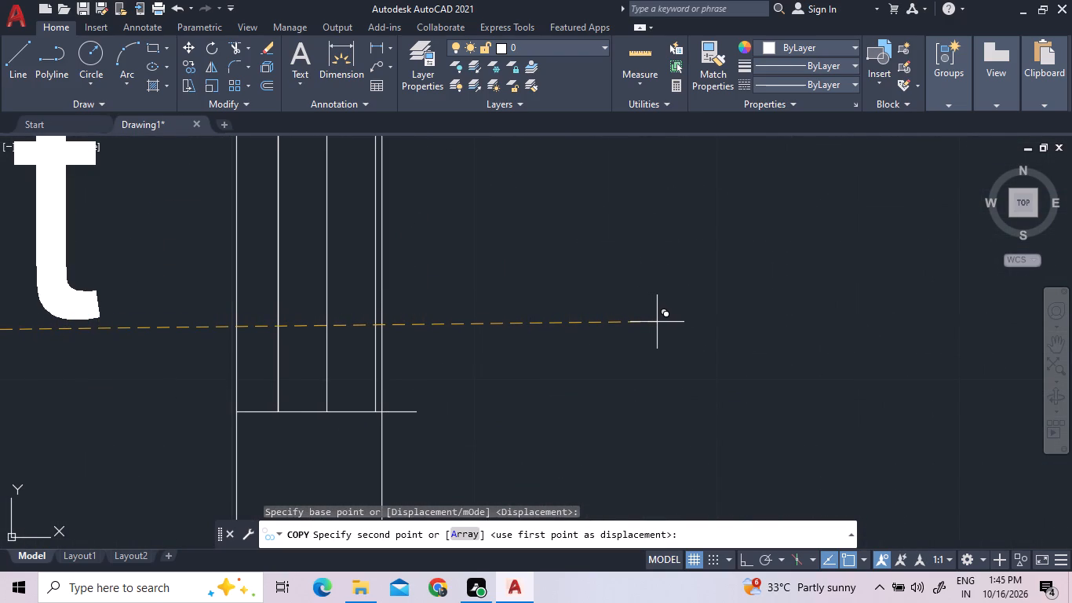
pyautogui.click(657, 322)
pyautogui.scroll(-3, 675, 340)
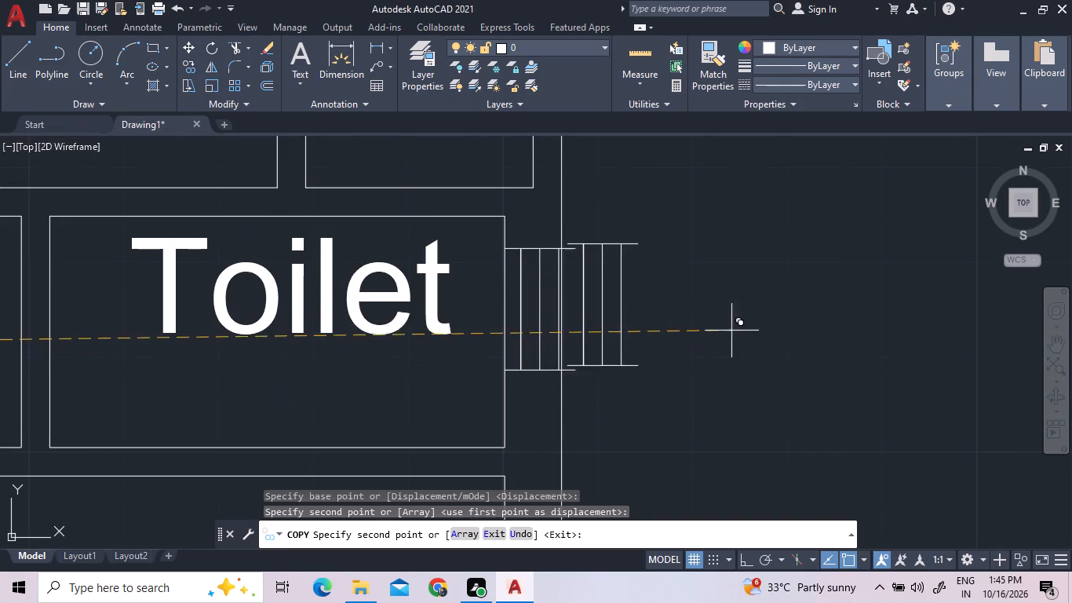
pyautogui.press('Escape')
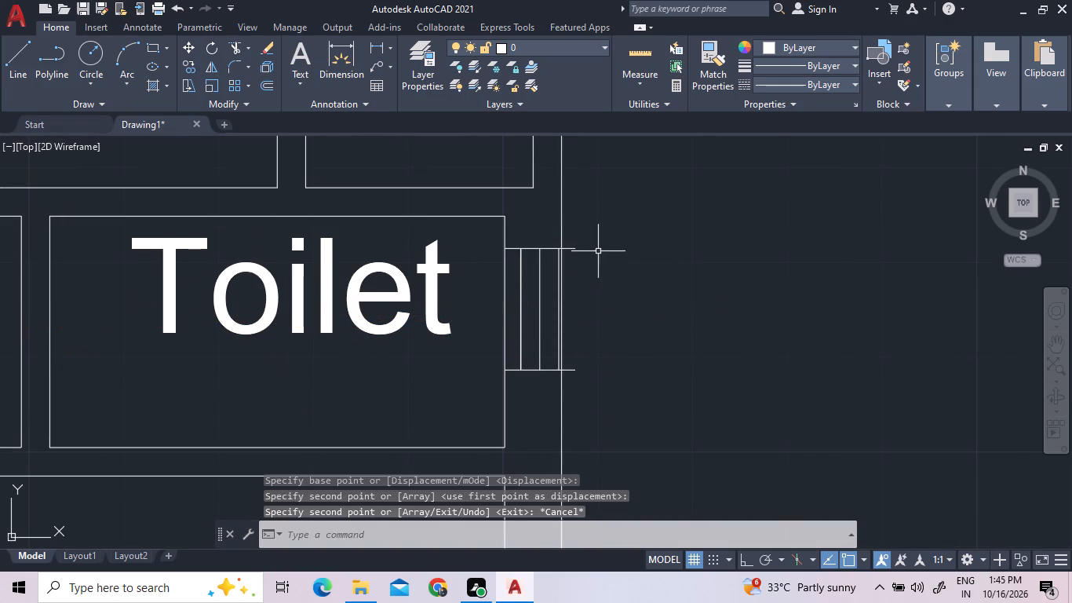
# Trim the copied toilet window's two end lines to the upper-right flat's outer wall face and remove its glazing line nearest that face.
pyautogui.scroll(4, 541, 239)
pyautogui.scroll(3, 422, 275)
pyautogui.scroll(-3, 421, 275)
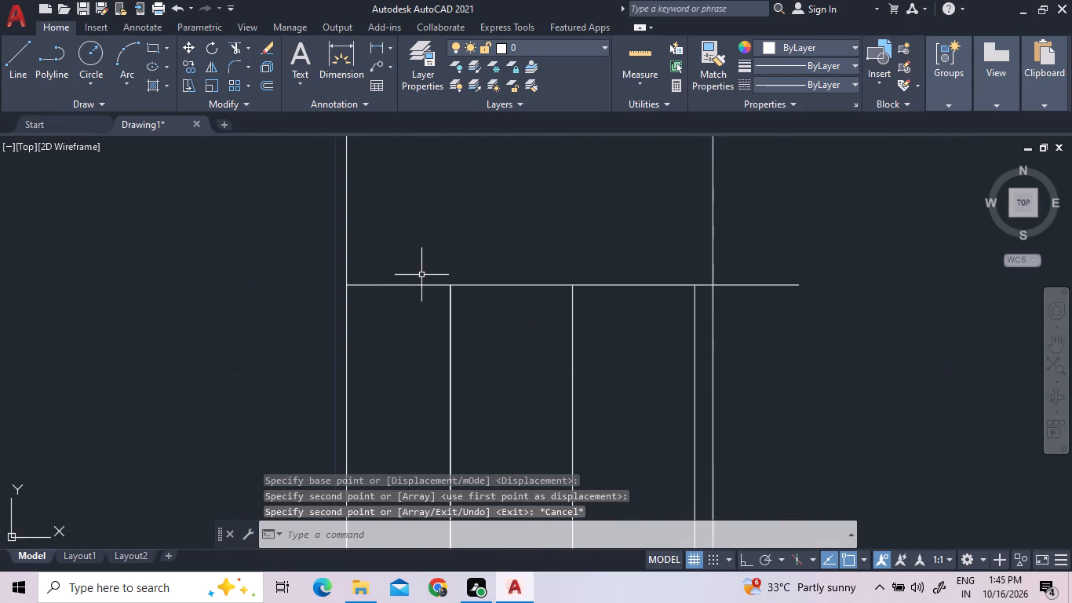
pyautogui.scroll(-3, 421, 276)
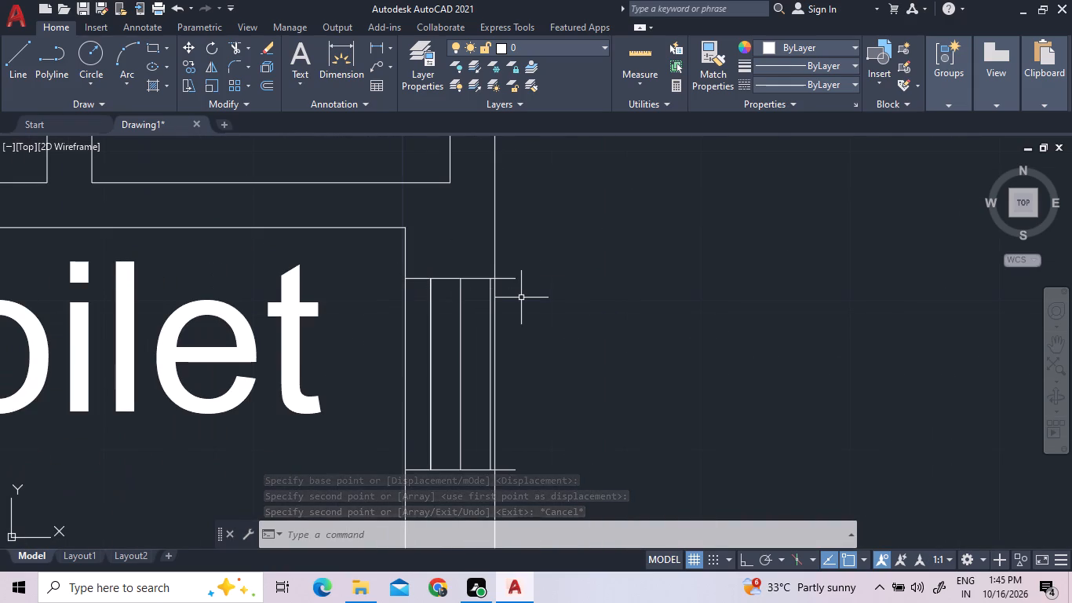
pyautogui.press('t')
pyautogui.press('r')
pyautogui.press('space')
pyautogui.press('space')
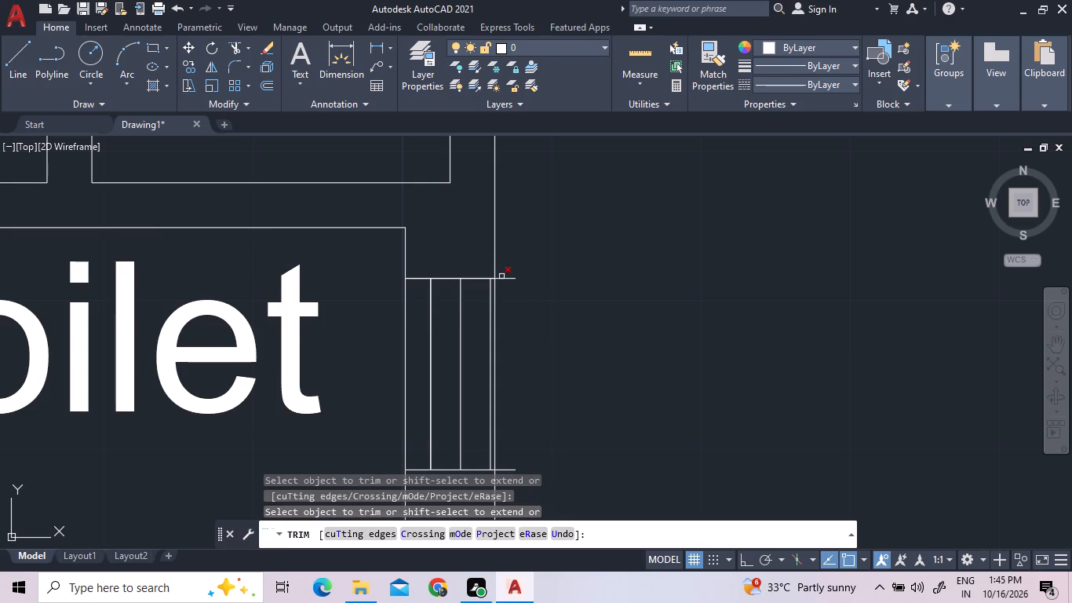
pyautogui.click(502, 276)
pyautogui.scroll(-2, 512, 374)
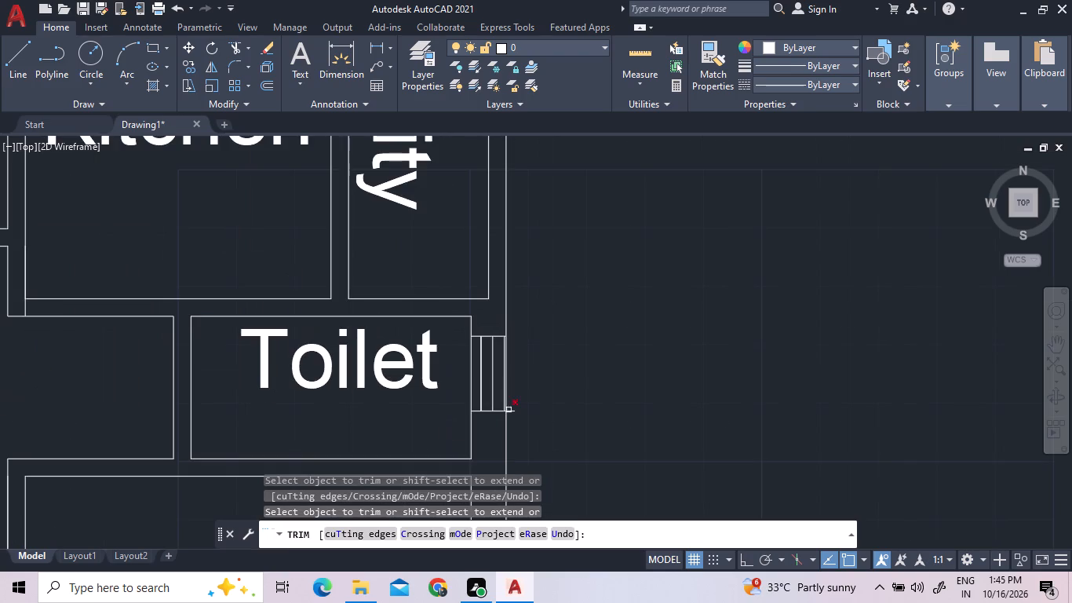
pyautogui.scroll(7, 517, 425)
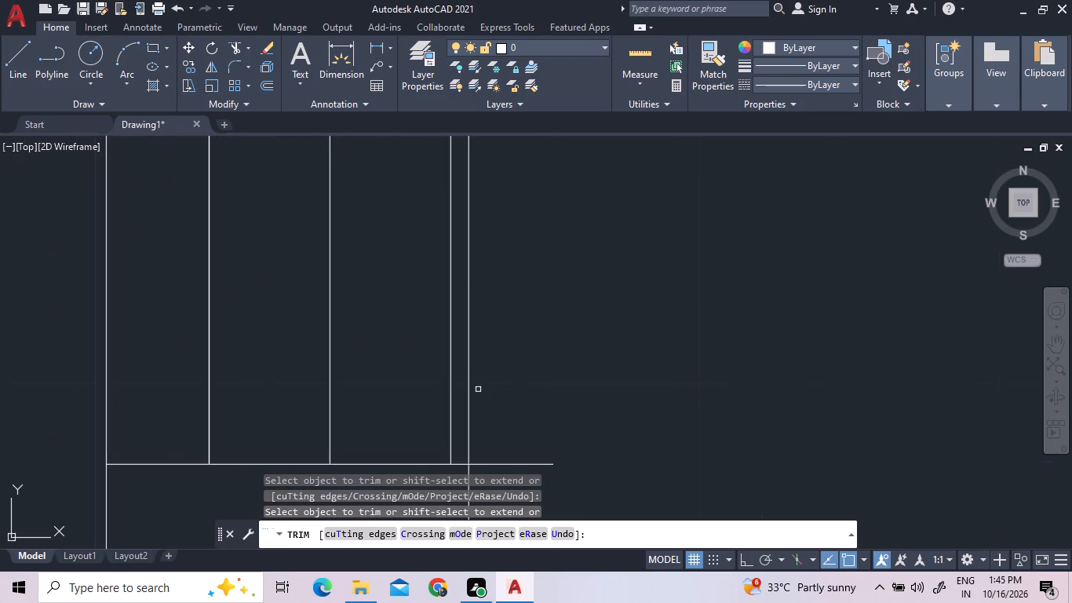
pyautogui.scroll(-2, 486, 388)
pyautogui.click(494, 418)
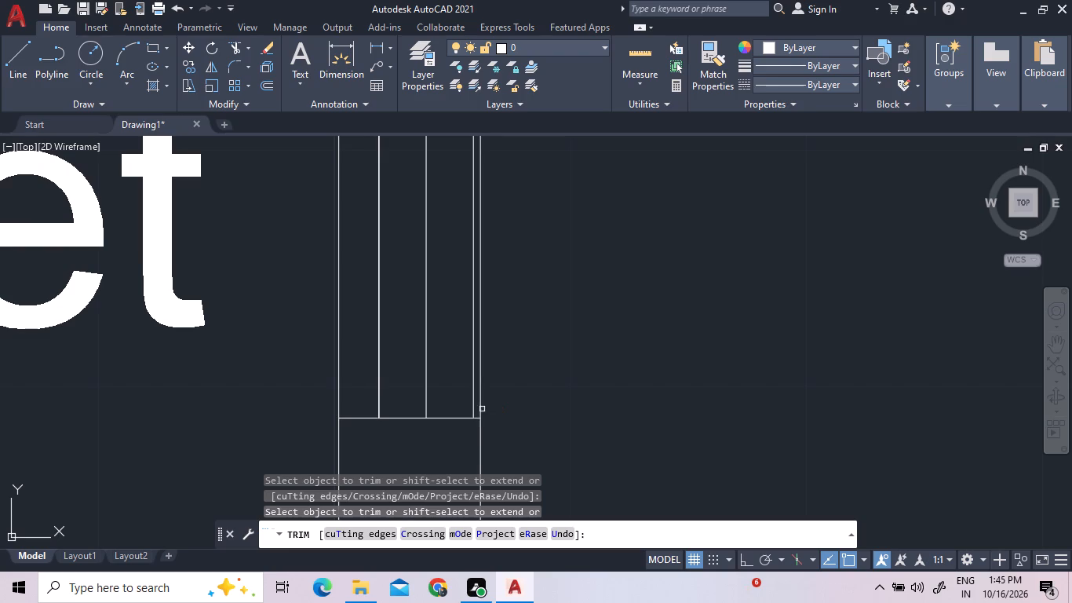
pyautogui.click(472, 397)
pyautogui.scroll(-3, 525, 381)
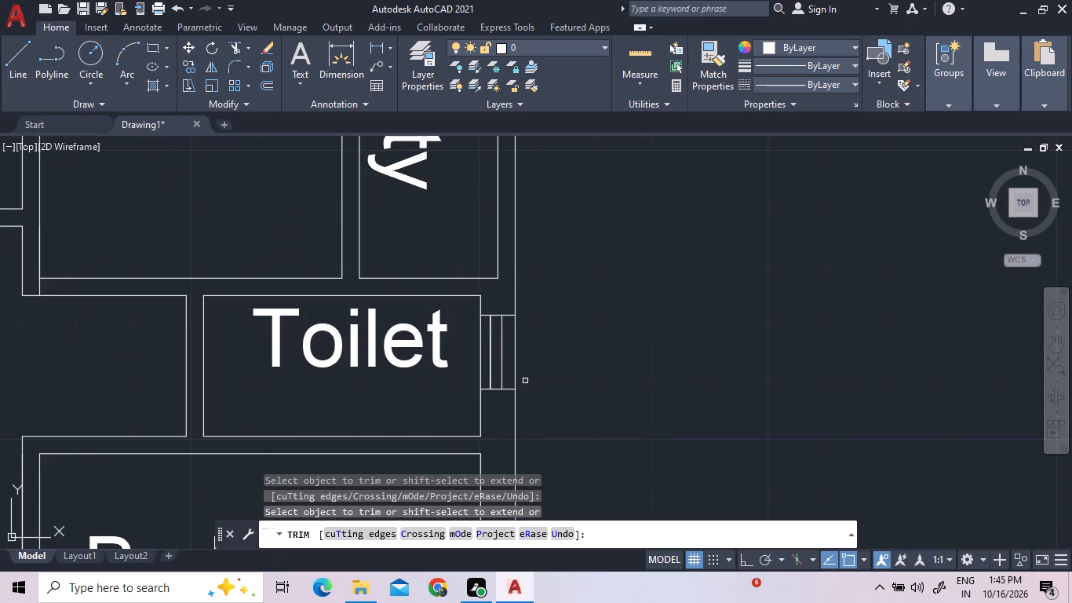
pyautogui.press('Escape')
# Draw a line across the upper-right flat's outer wall, from the lower-right bedroom's top outer corner to the outer wall face.
pyautogui.scroll(-3, 539, 311)
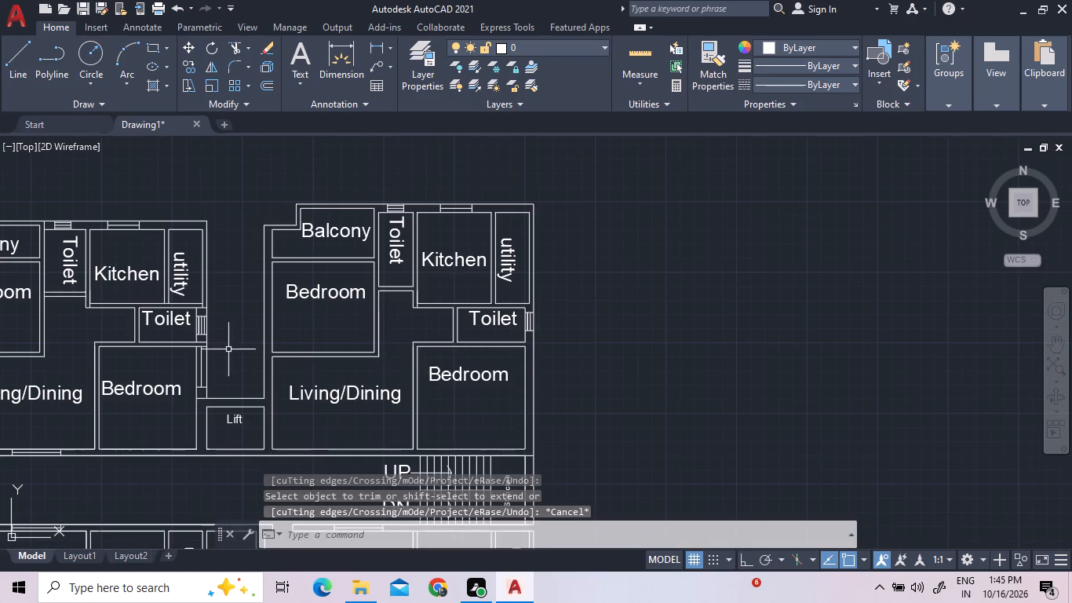
pyautogui.scroll(3, 200, 376)
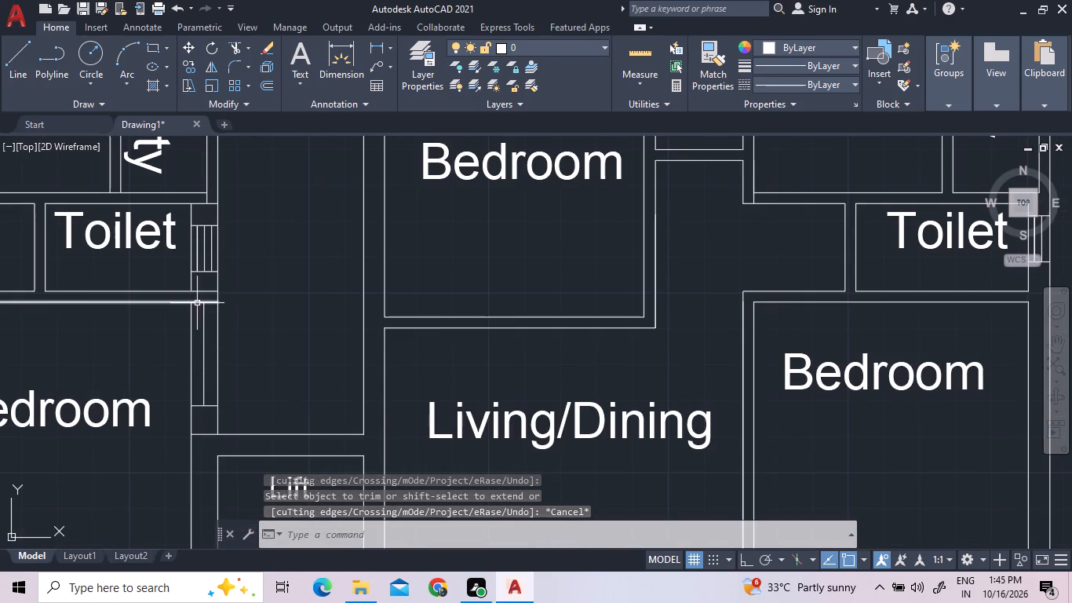
pyautogui.click(23, 42)
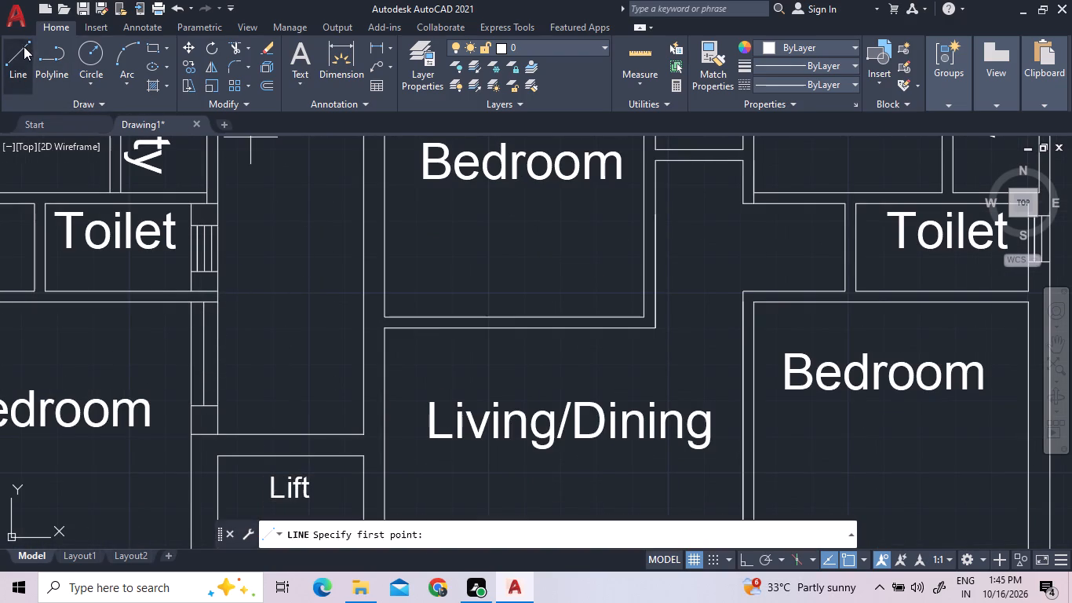
pyautogui.scroll(-3, 762, 312)
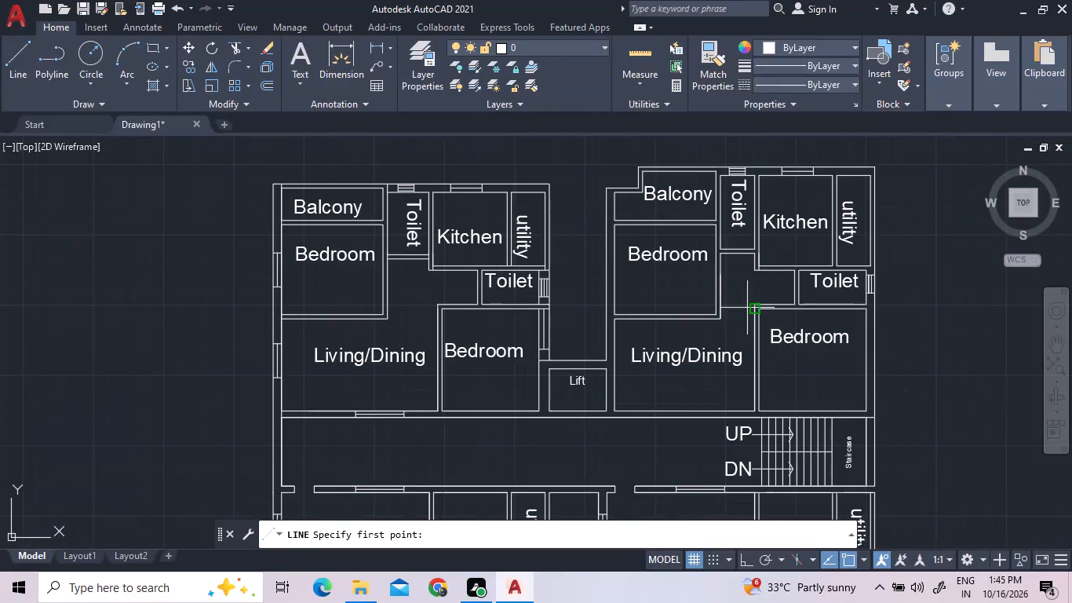
pyautogui.scroll(5, 881, 309)
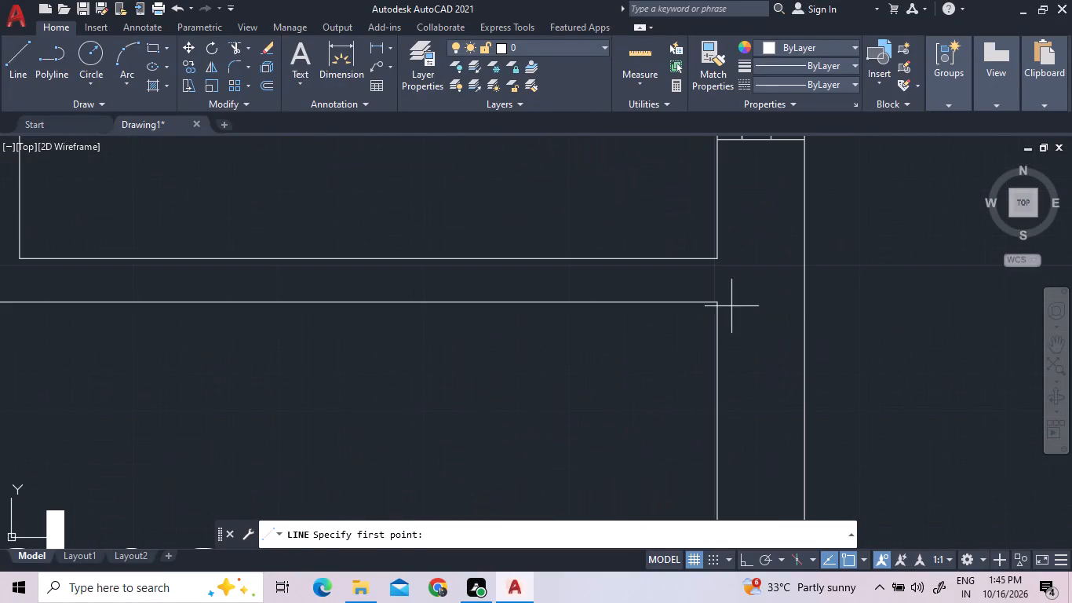
pyautogui.click(720, 302)
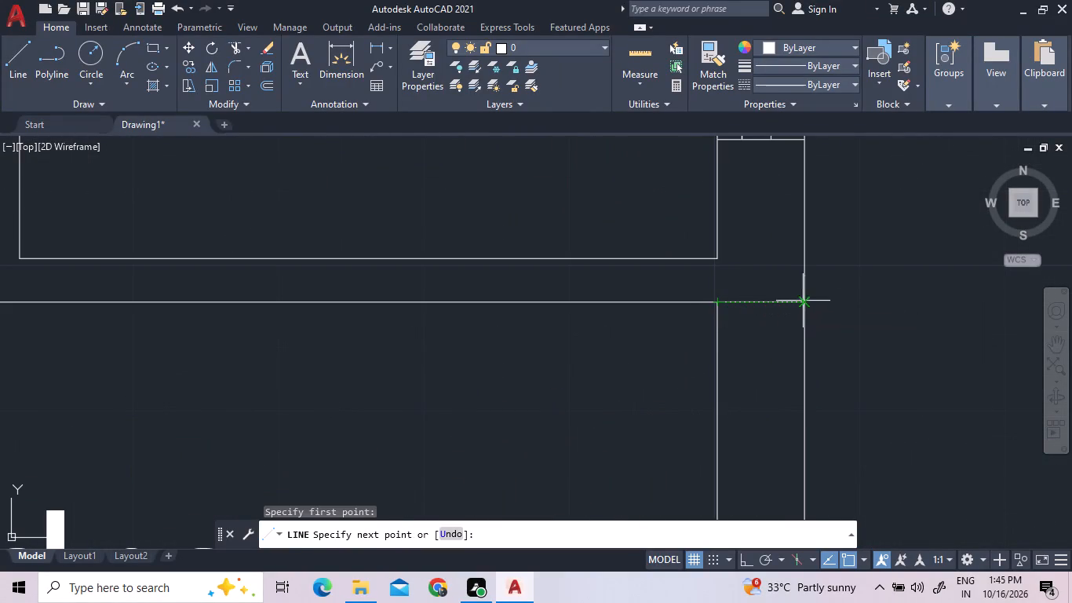
pyautogui.click(808, 298)
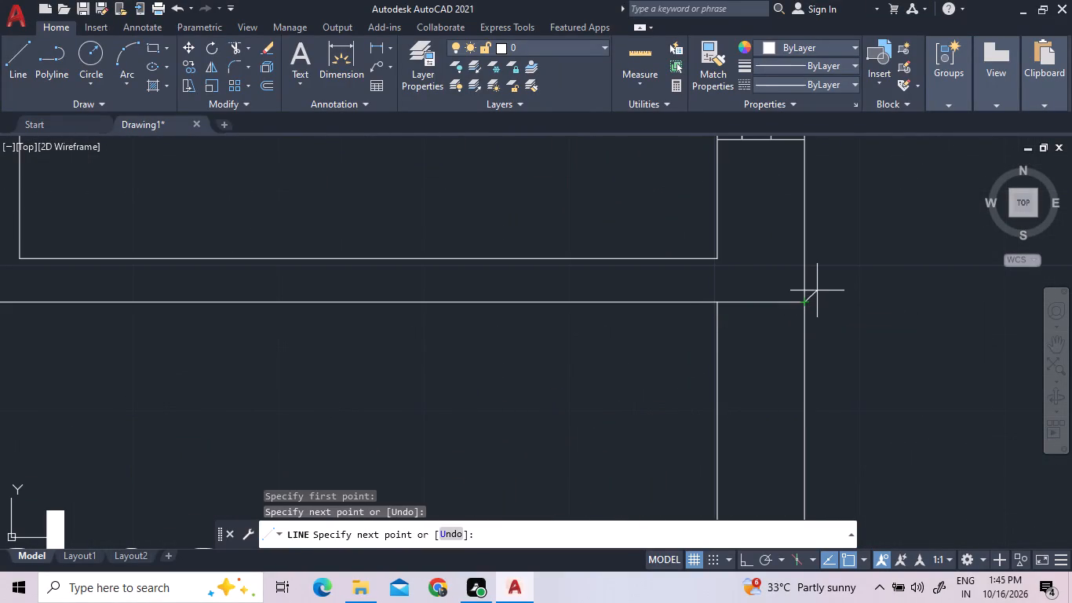
pyautogui.press('Escape')
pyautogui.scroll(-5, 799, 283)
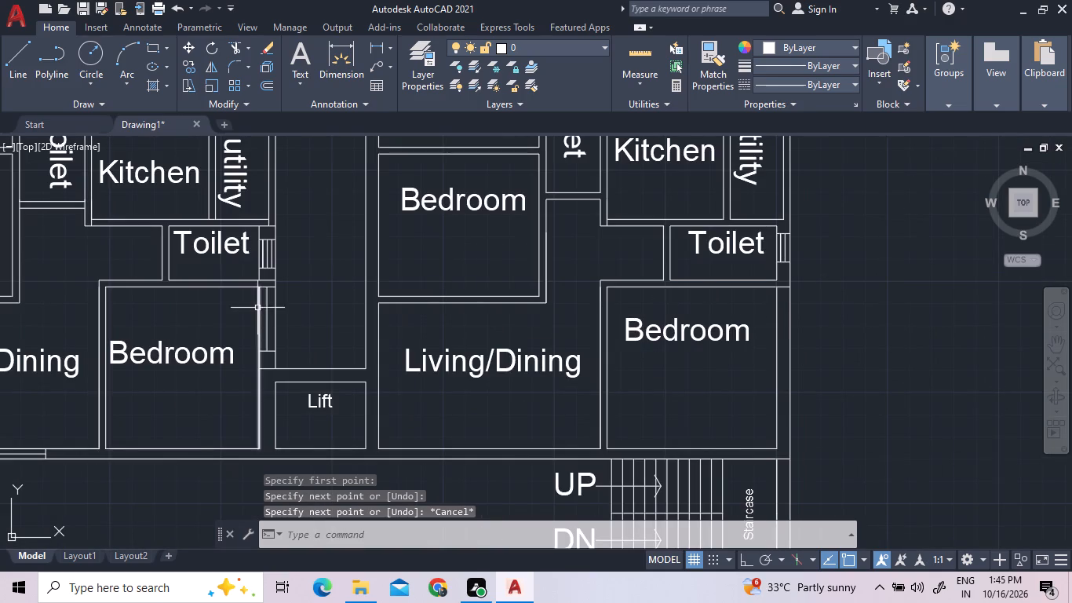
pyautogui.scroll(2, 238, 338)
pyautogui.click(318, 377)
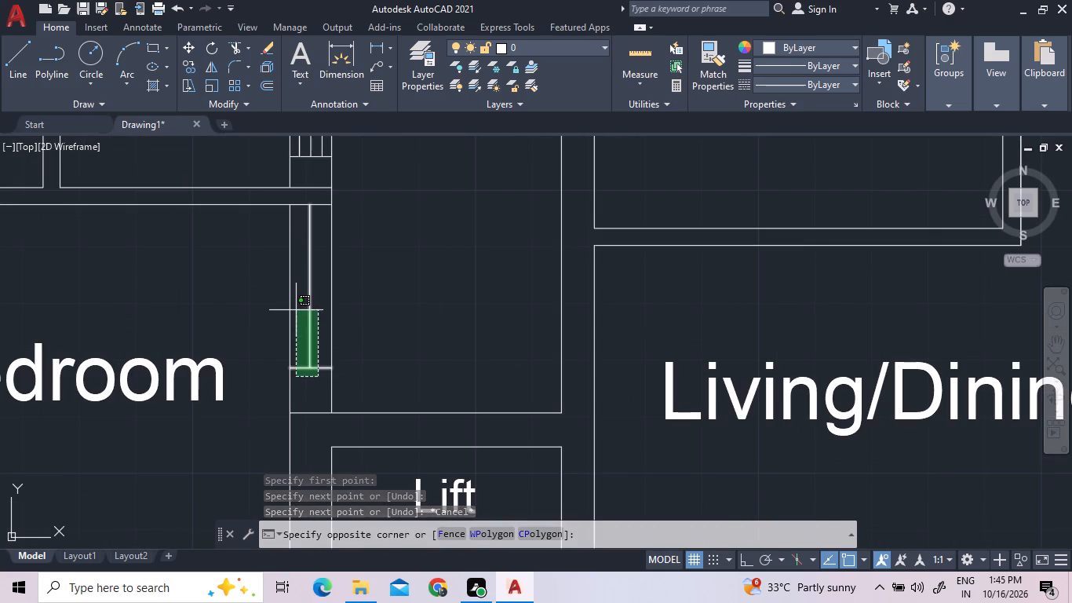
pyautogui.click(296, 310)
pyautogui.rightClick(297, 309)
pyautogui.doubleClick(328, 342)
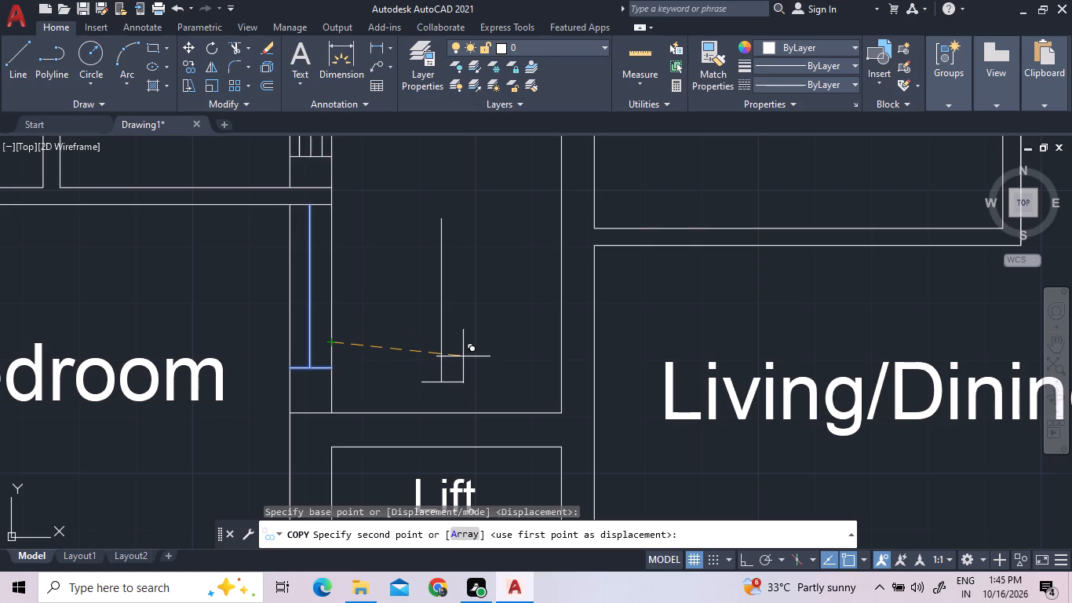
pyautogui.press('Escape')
# Copy the glazing line and lower end line of the upper-left flat's bedroom window beside the lift shaft into the upper-right bedroom's outer wall.
pyautogui.scroll(1, 315, 358)
pyautogui.click(315, 375)
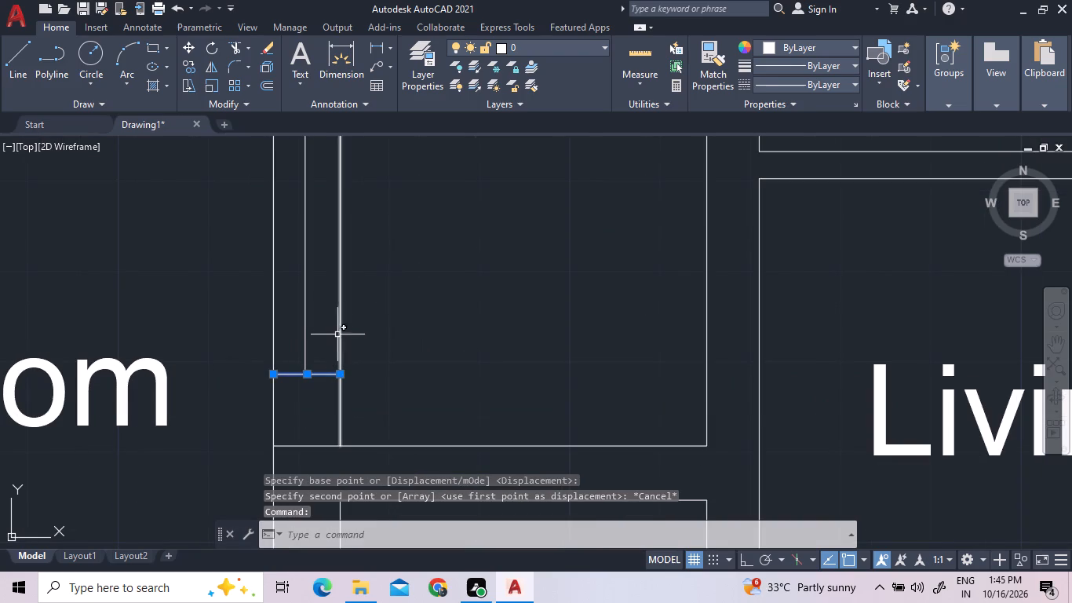
pyautogui.click(304, 331)
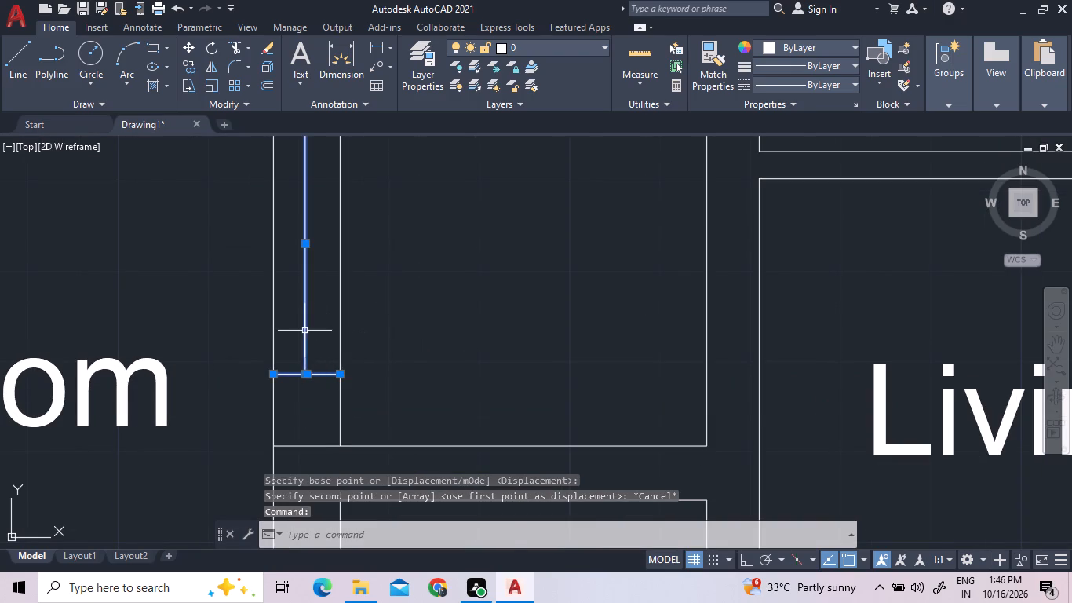
pyautogui.rightClick(342, 329)
pyautogui.press('Escape')
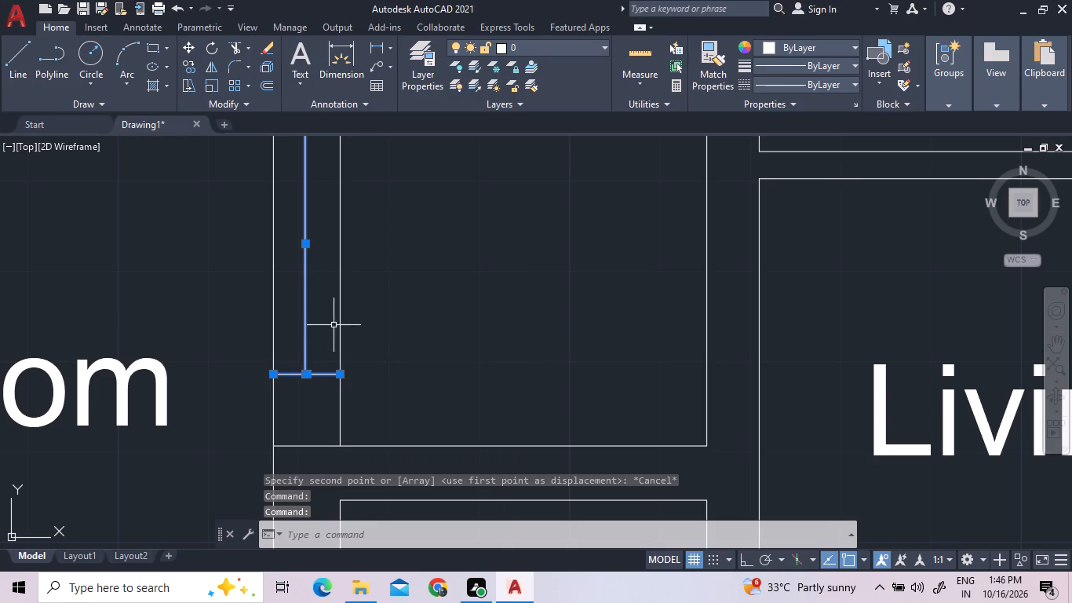
pyautogui.rightClick(309, 339)
pyautogui.doubleClick(335, 342)
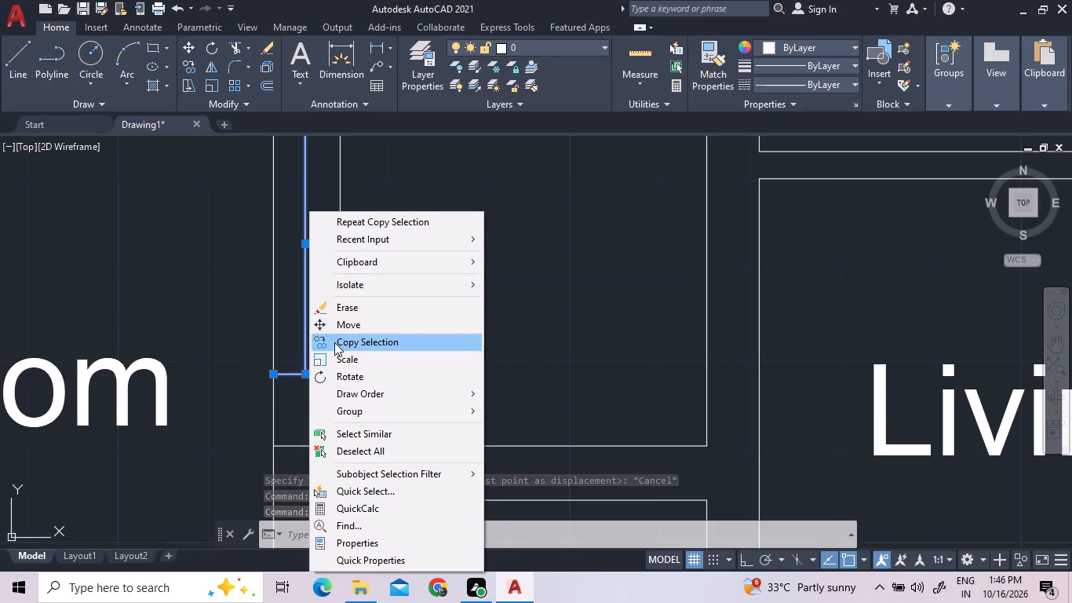
pyautogui.scroll(-6, 457, 338)
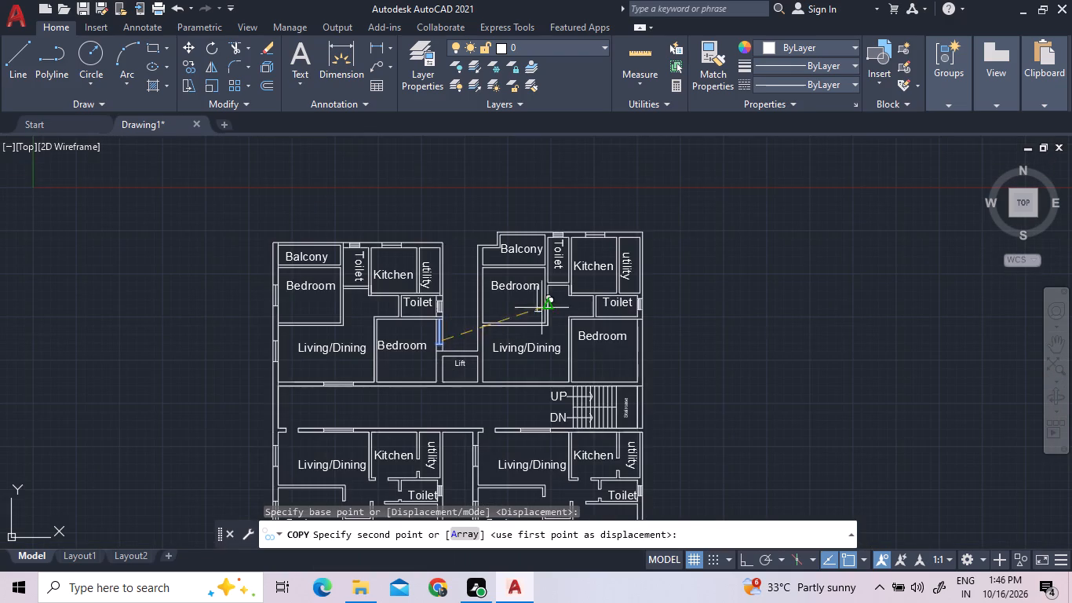
pyautogui.scroll(2, 656, 331)
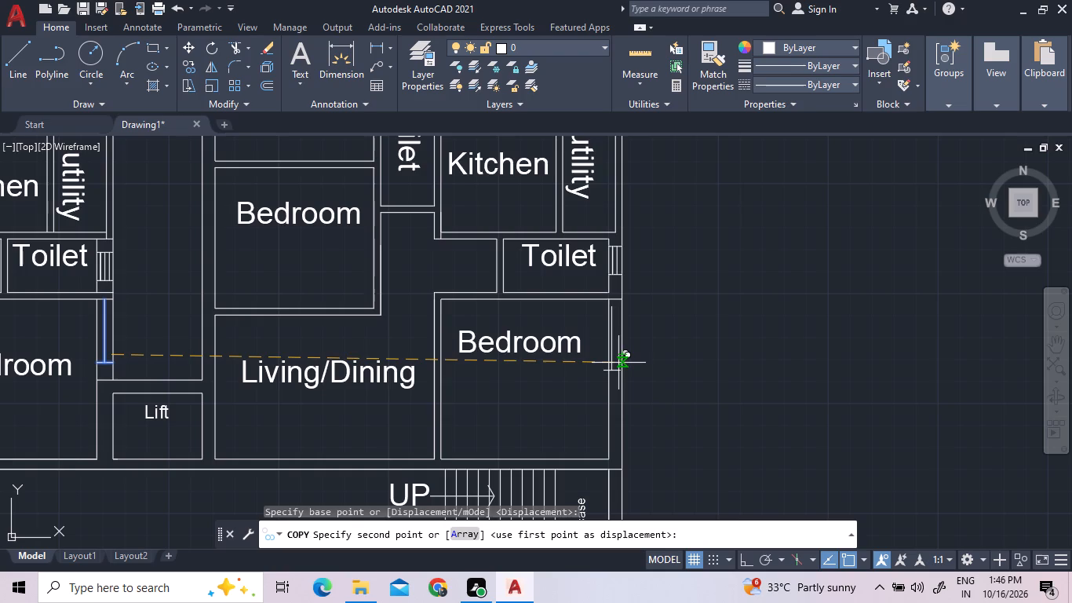
pyautogui.scroll(2, 622, 358)
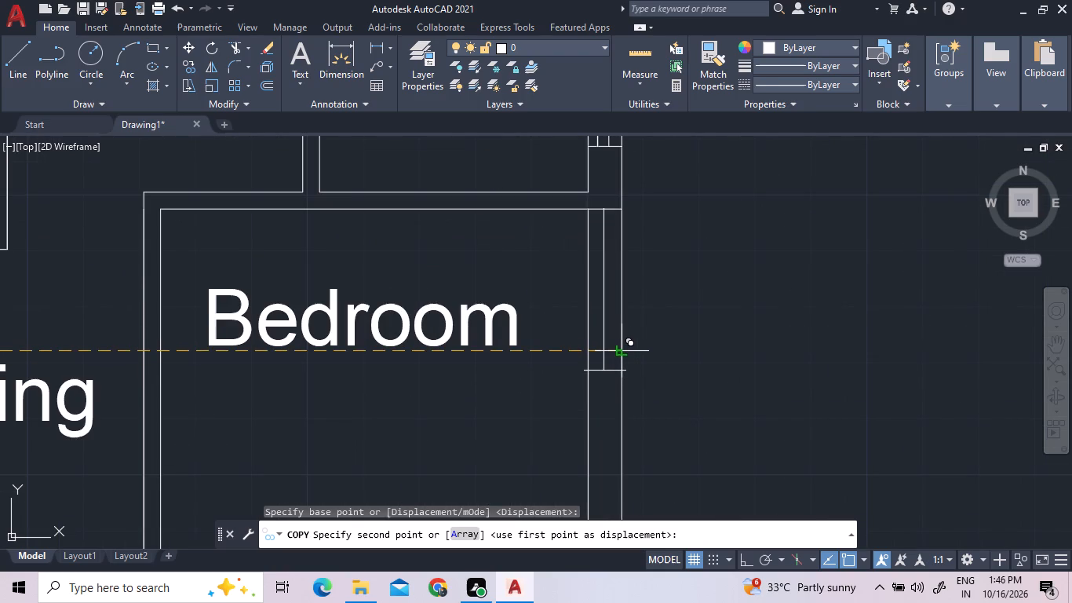
pyautogui.scroll(1, 626, 353)
pyautogui.click(626, 355)
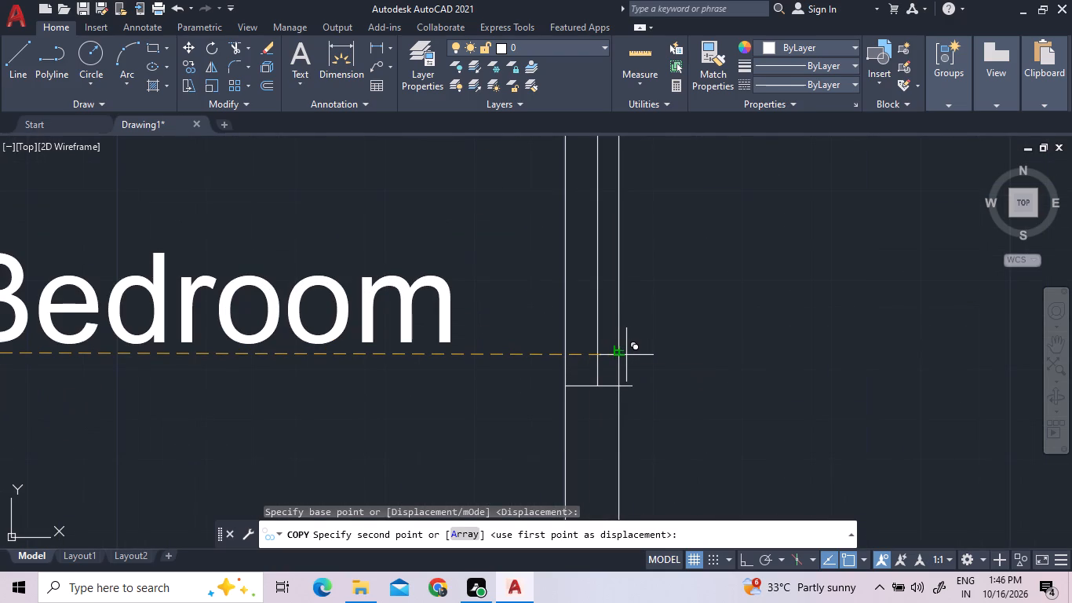
pyautogui.scroll(-3, 642, 386)
pyautogui.press('Escape')
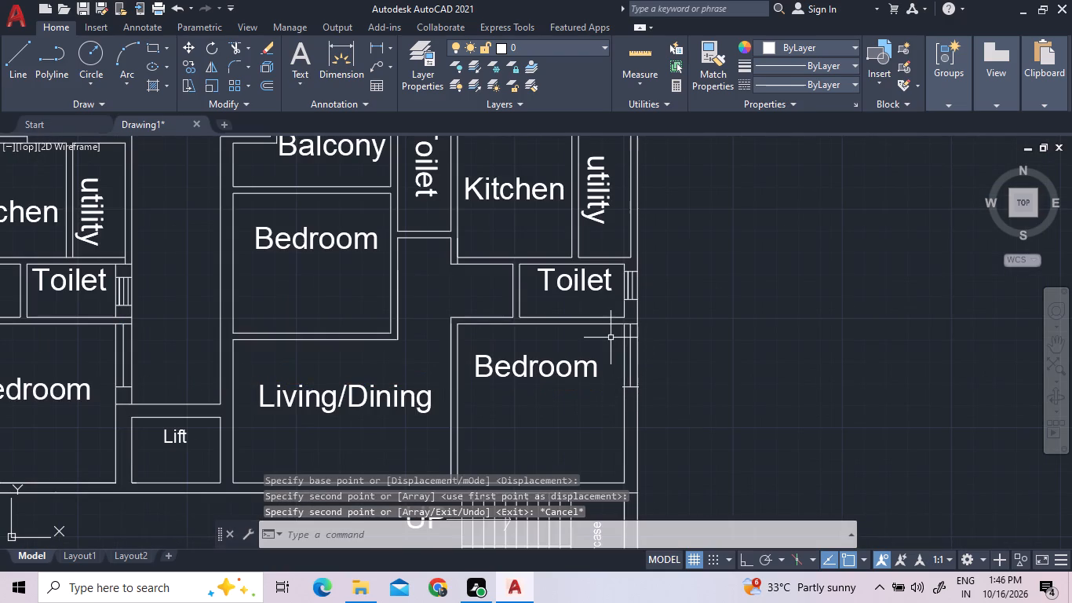
pyautogui.press('Escape')
# Examine where the copied bedroom window's glazing line meets the line across the upper-right flat's outer wall.
pyautogui.scroll(2, 607, 342)
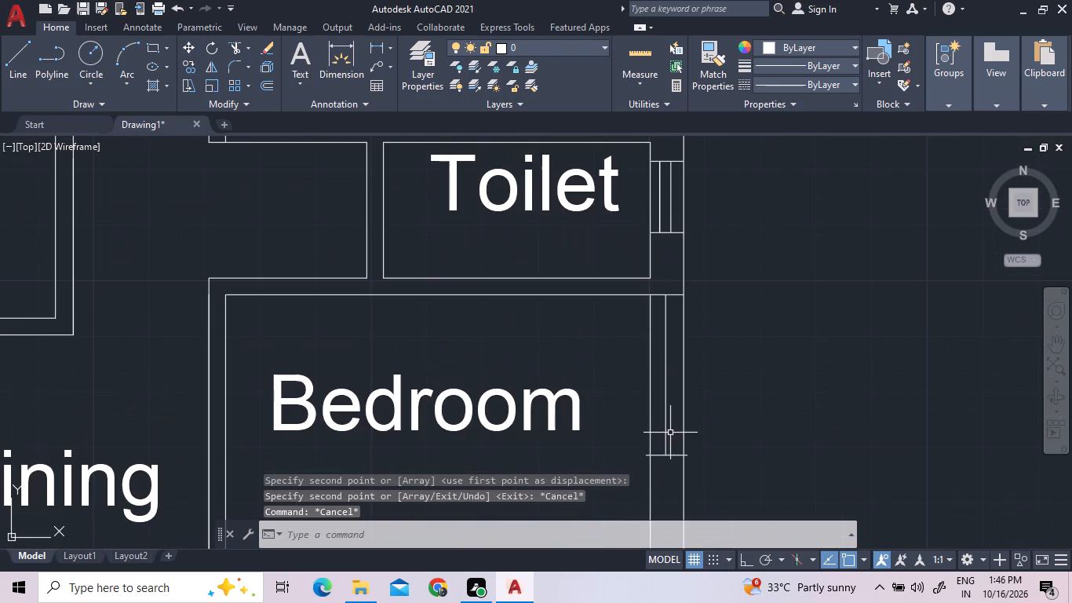
pyautogui.scroll(2, 662, 449)
pyautogui.scroll(-2, 662, 448)
pyautogui.scroll(2, 676, 312)
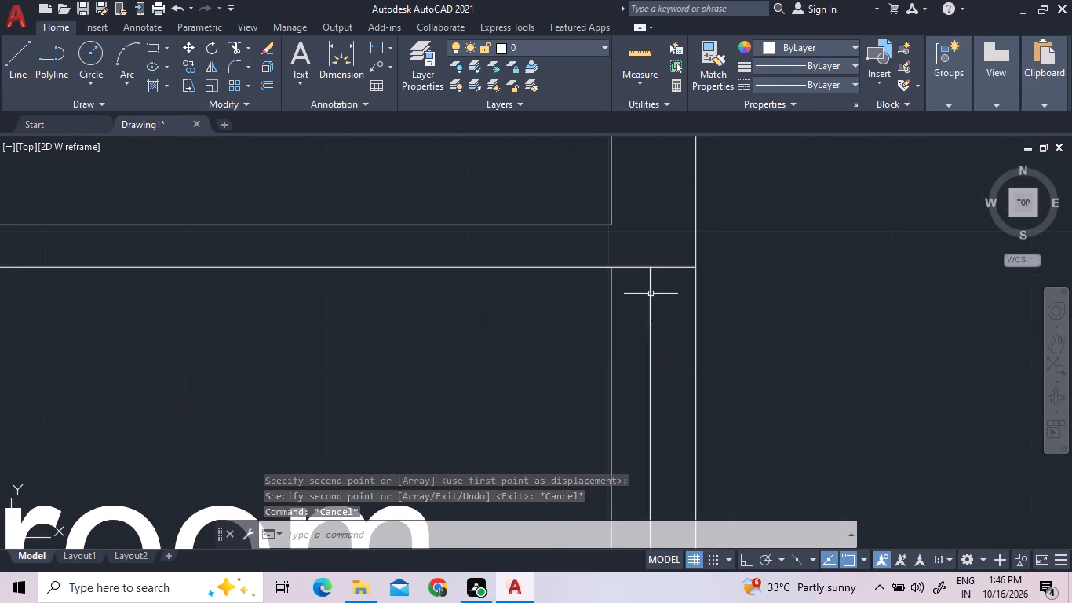
pyautogui.scroll(8, 651, 272)
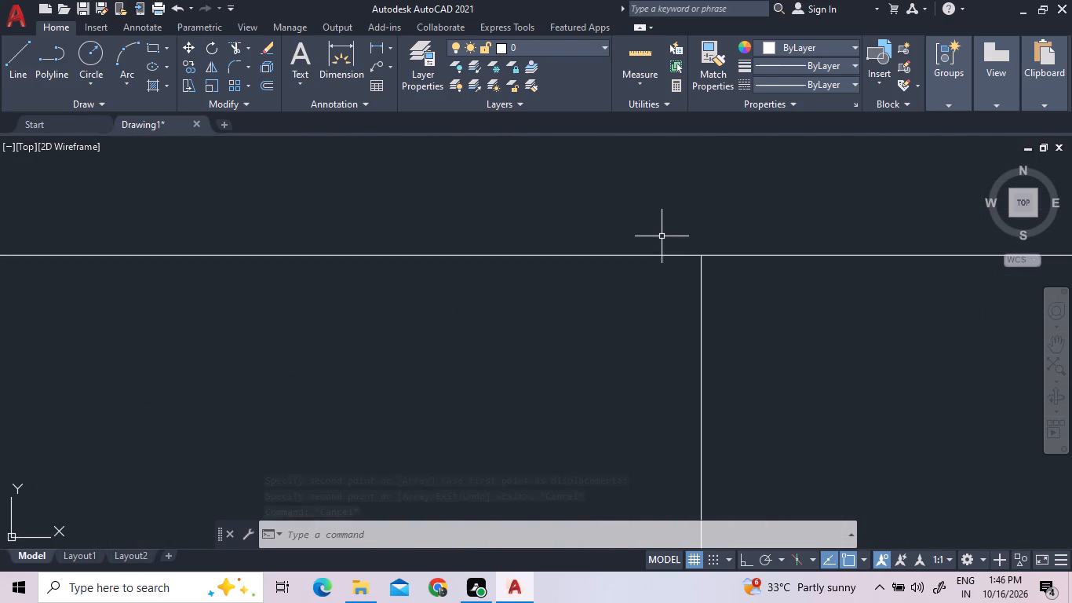
pyautogui.press('Escape')
pyautogui.scroll(-7, 660, 237)
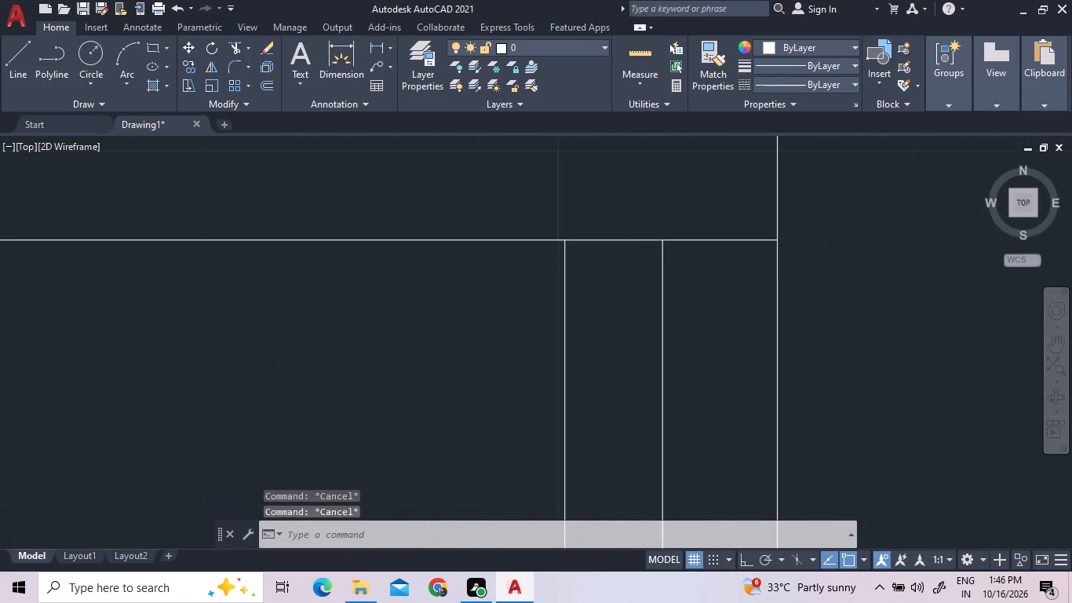
pyautogui.scroll(-2, 659, 254)
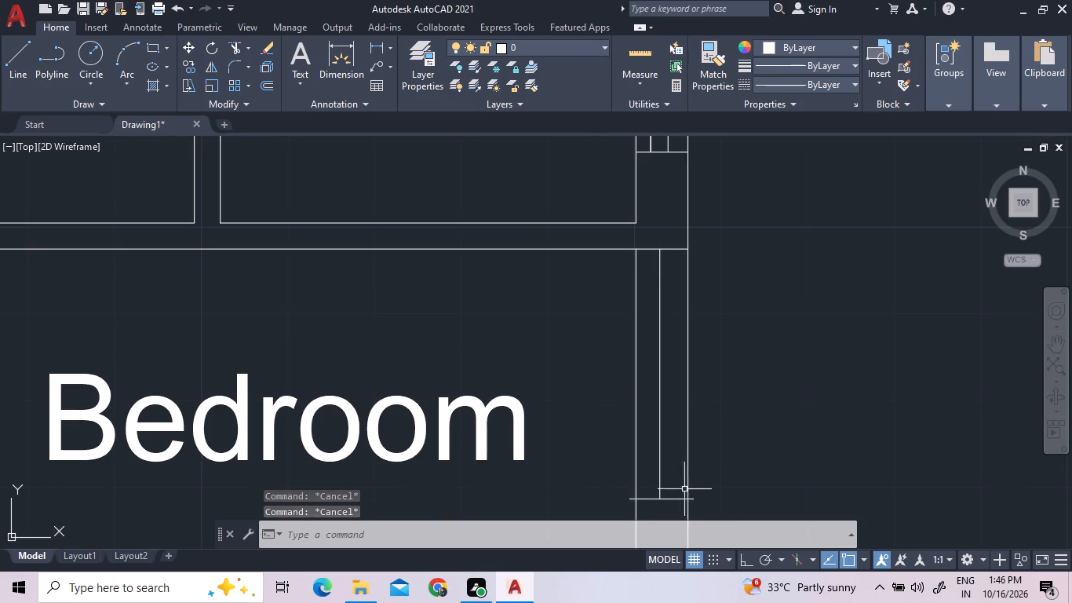
# Trim both overhanging ends of the copied bedroom window's end line to the two faces of the outer wall.
pyautogui.scroll(2, 670, 512)
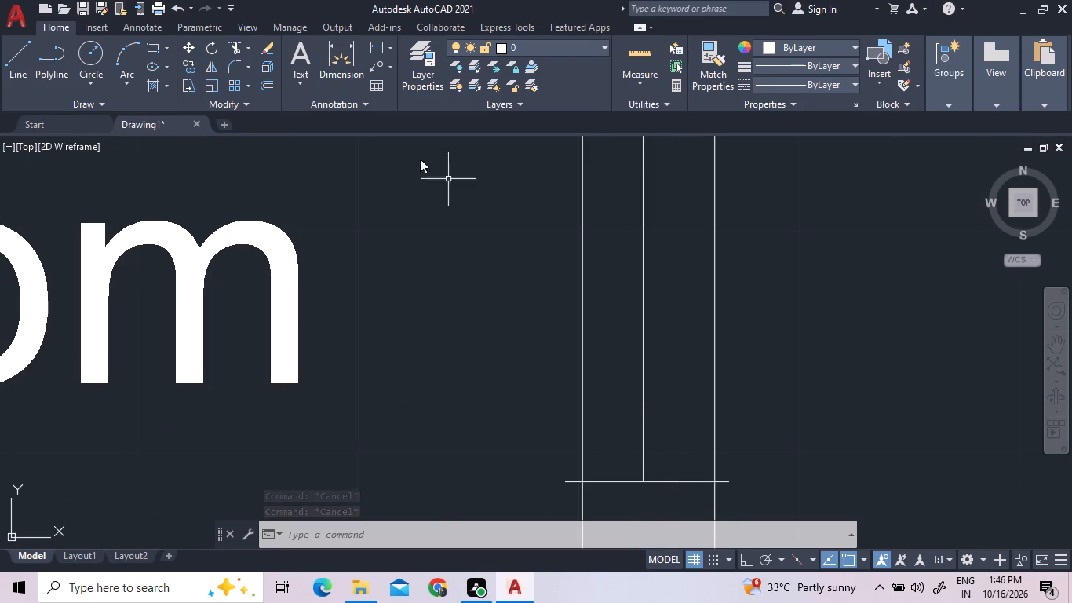
pyautogui.click(235, 41)
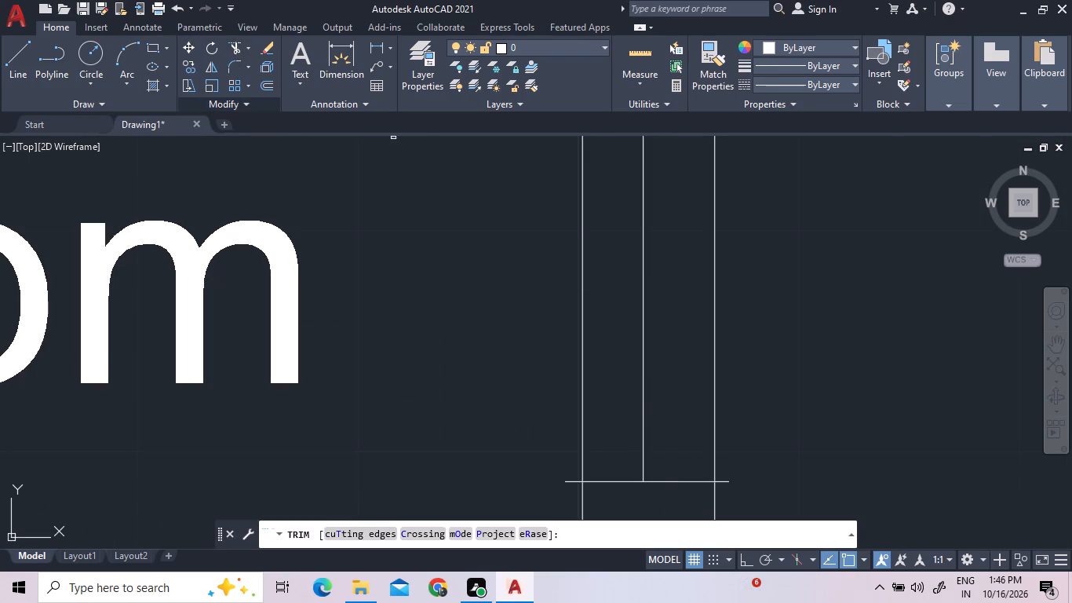
pyautogui.click(573, 481)
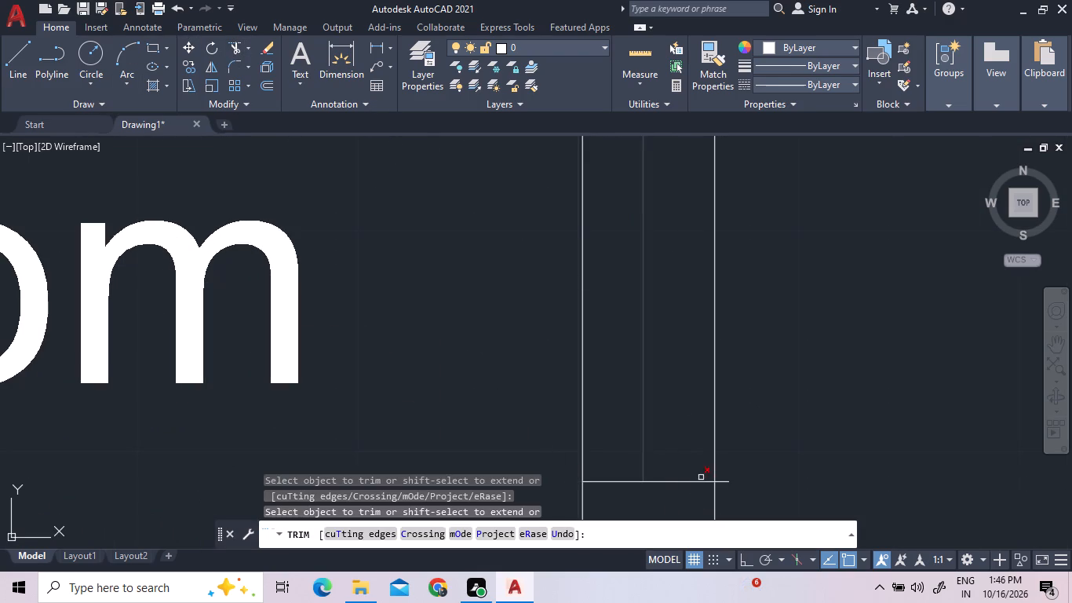
pyautogui.click(723, 481)
pyautogui.scroll(-2, 668, 386)
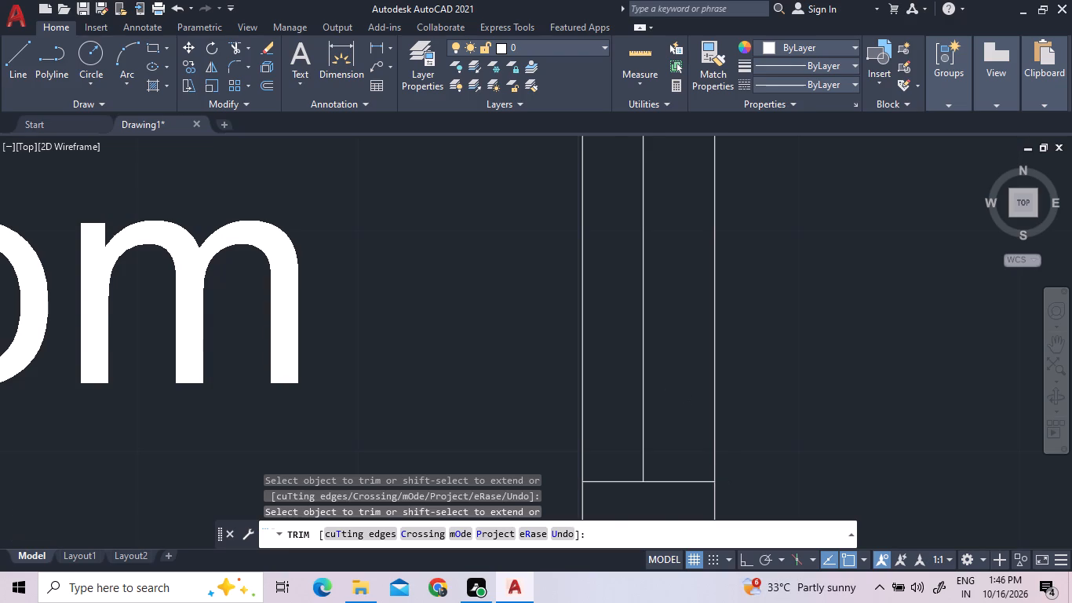
pyautogui.scroll(-5, 668, 386)
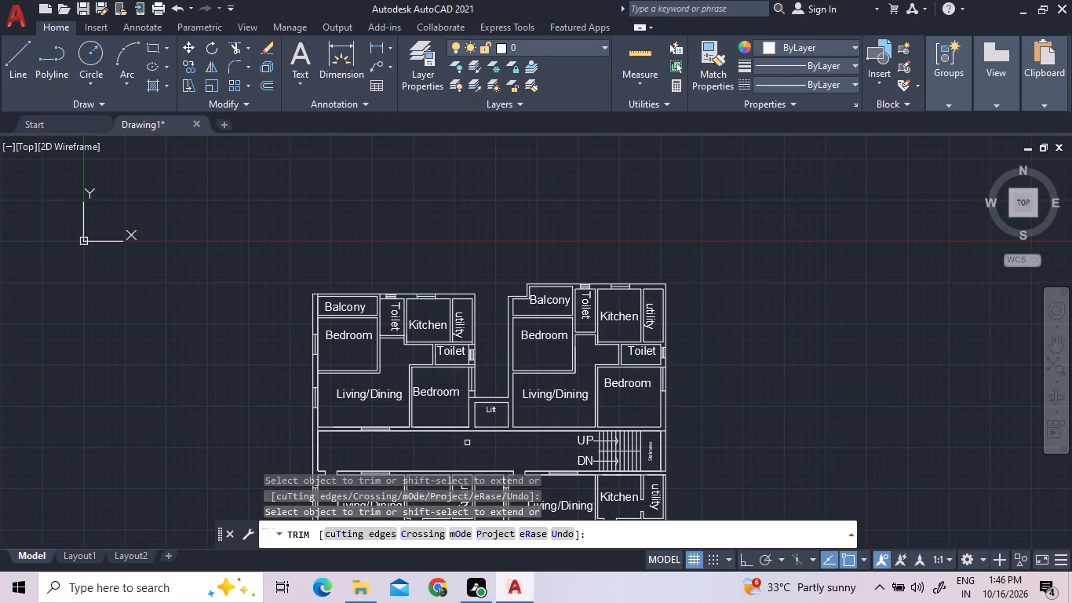
pyautogui.press('Escape')
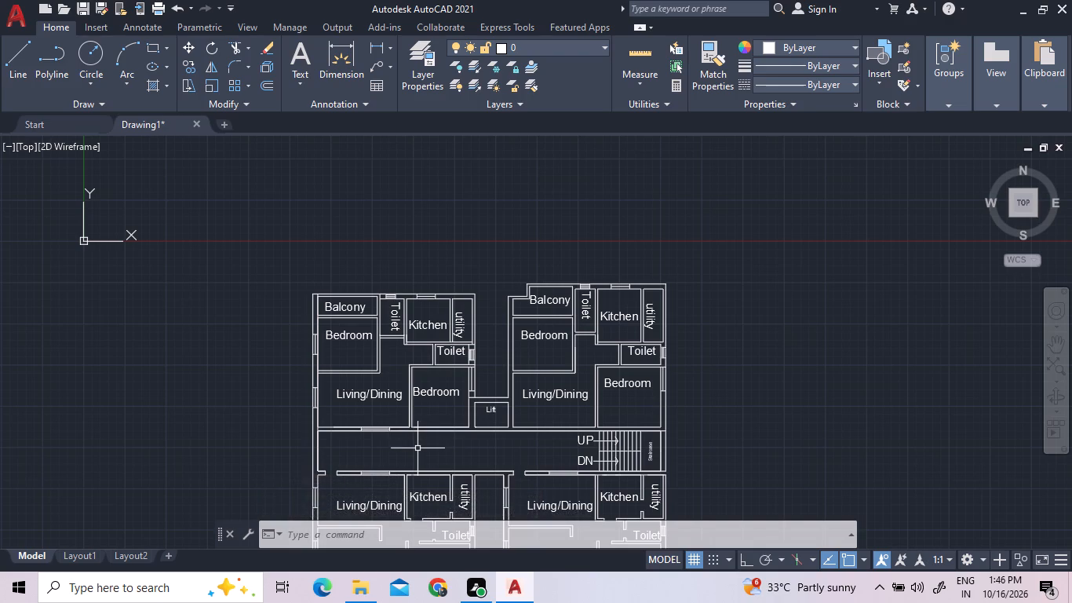
# Copy the upper-left flat's Living/Dining corridor window into the corridor wall of the adjacent bedroom beside the lift.
pyautogui.scroll(2, 416, 448)
pyautogui.scroll(2, 335, 418)
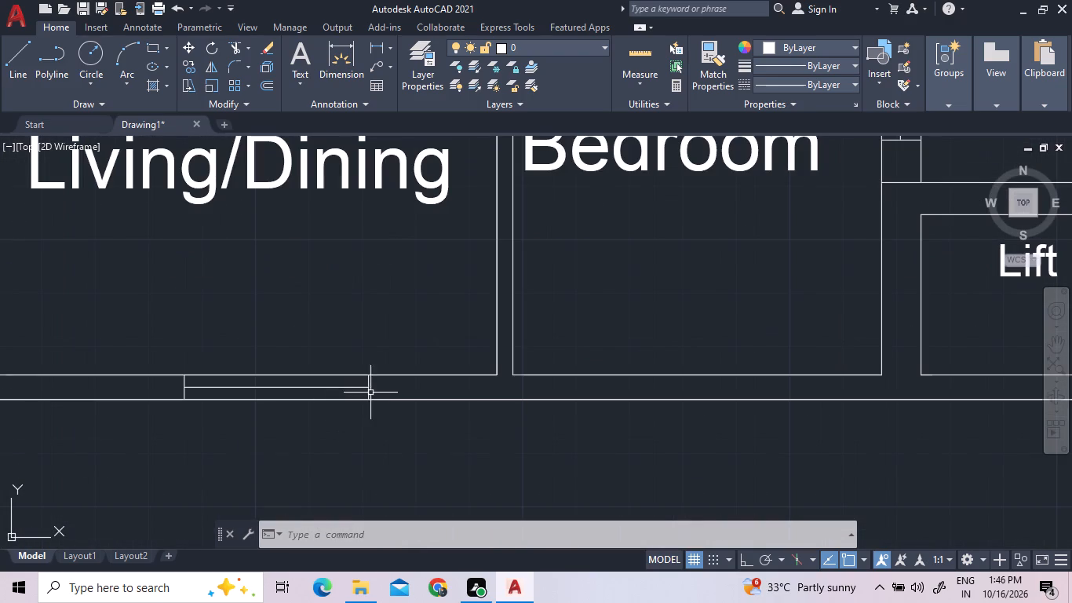
pyautogui.click(386, 394)
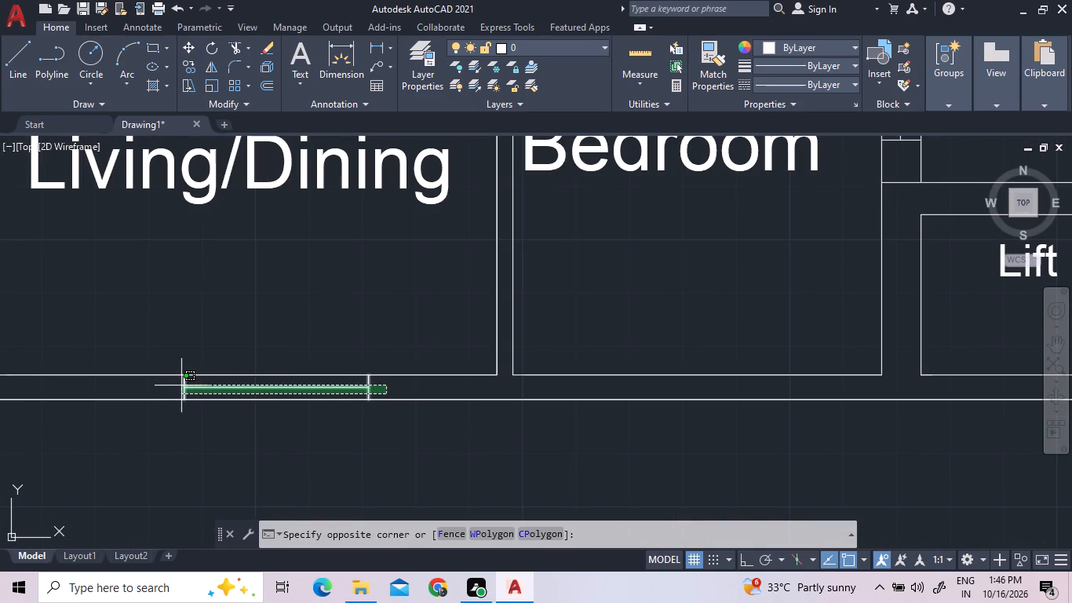
pyautogui.click(173, 386)
pyautogui.rightClick(232, 338)
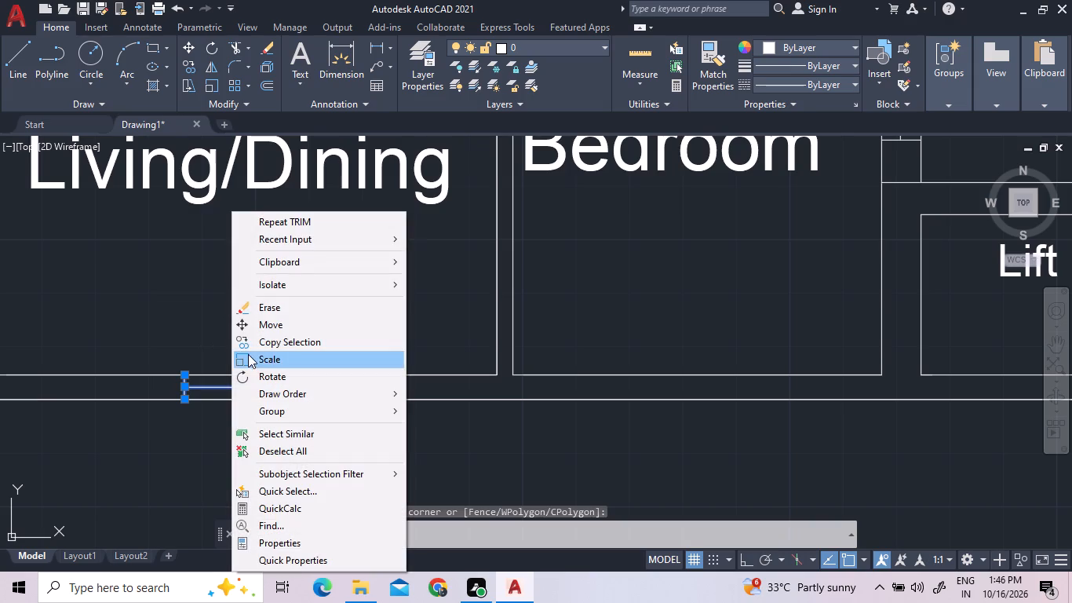
pyautogui.click(264, 343)
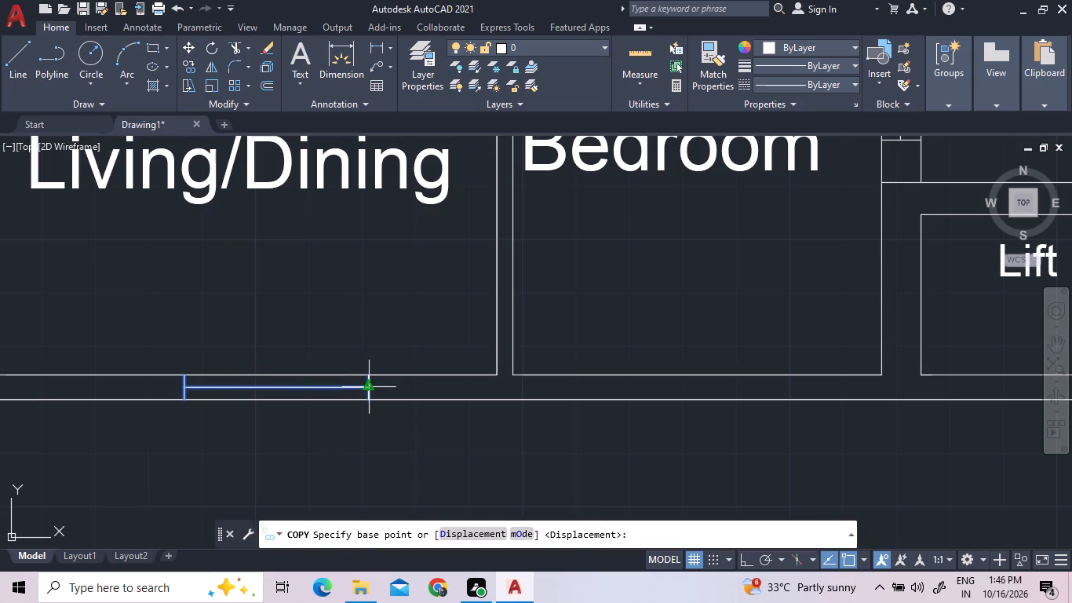
pyautogui.click(364, 386)
pyautogui.scroll(-3, 498, 378)
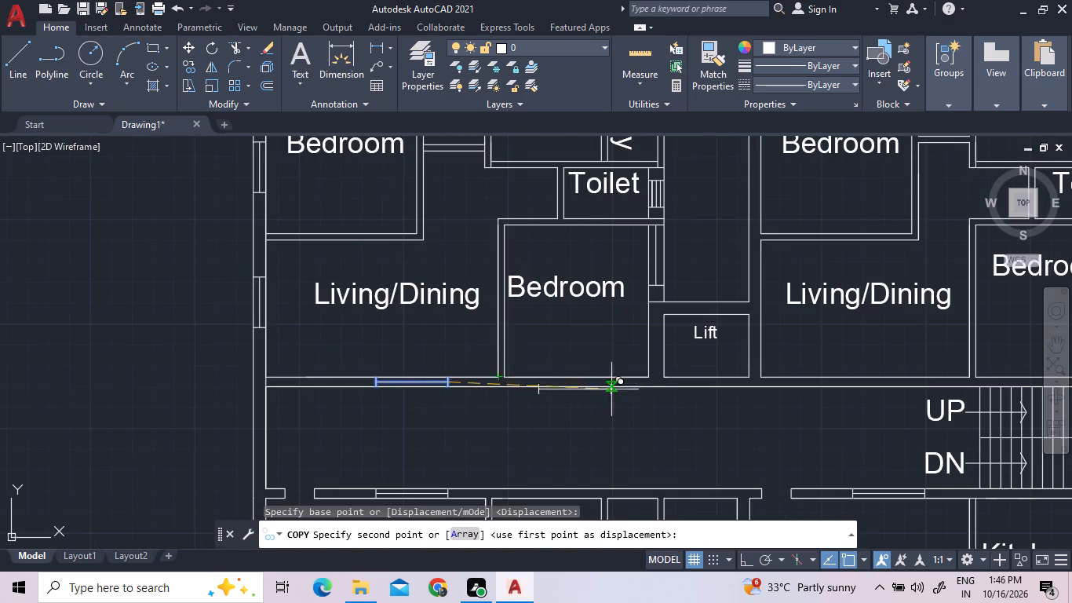
pyautogui.scroll(3, 623, 394)
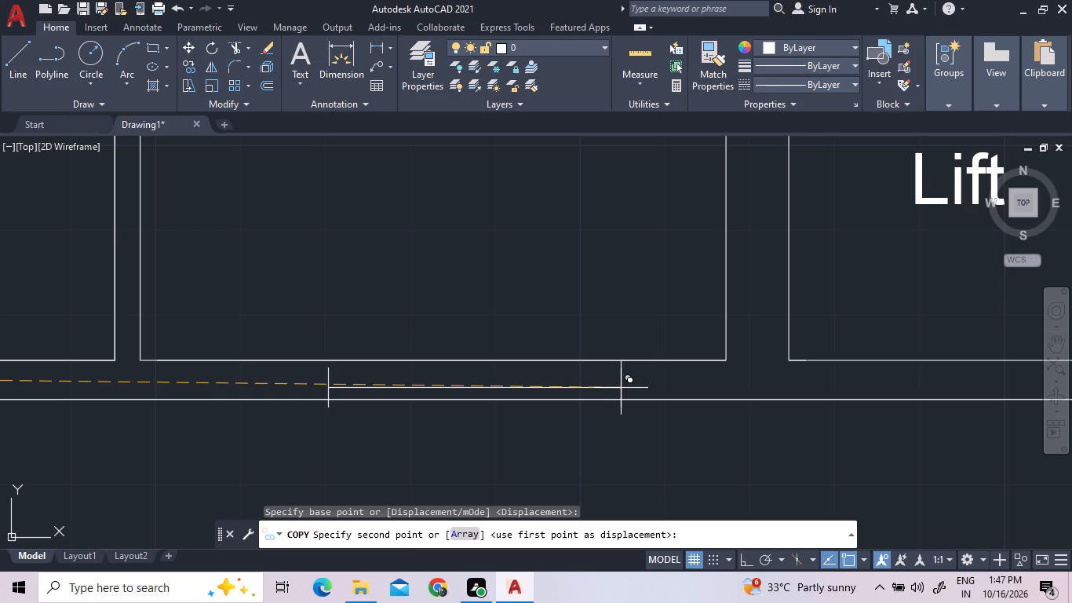
pyautogui.click(623, 387)
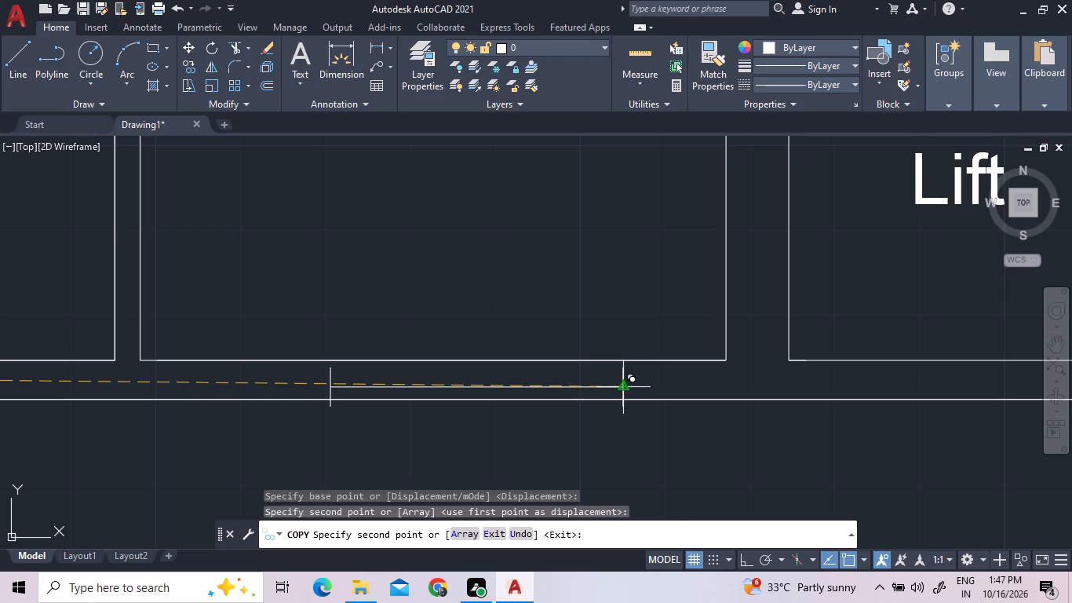
pyautogui.press('Escape')
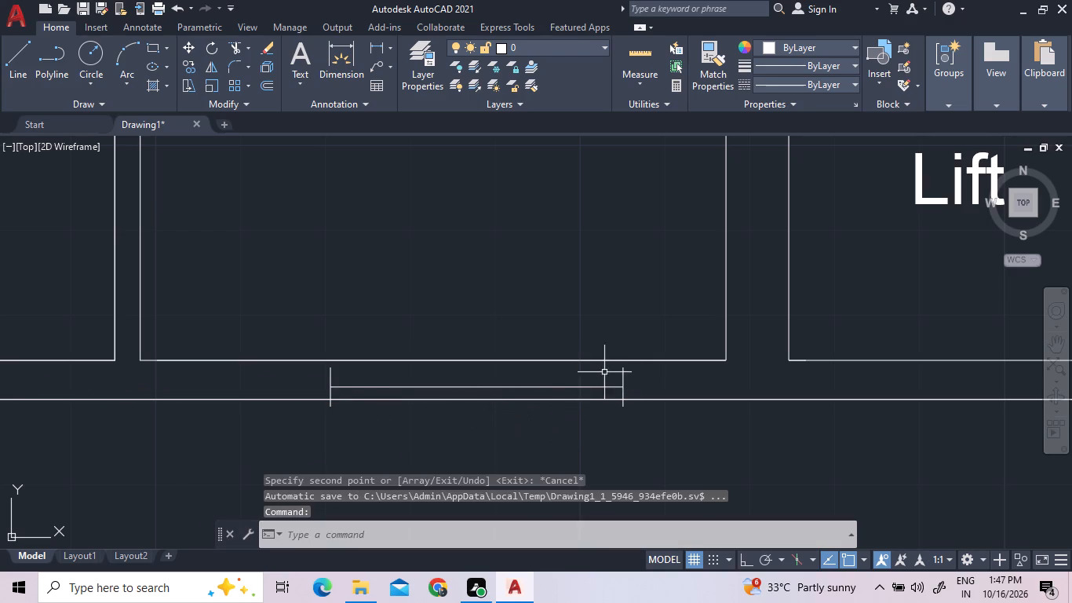
# Move the copied bedroom window so the top of its end line meets the bedroom-side face of the corridor wall.
pyautogui.click(649, 390)
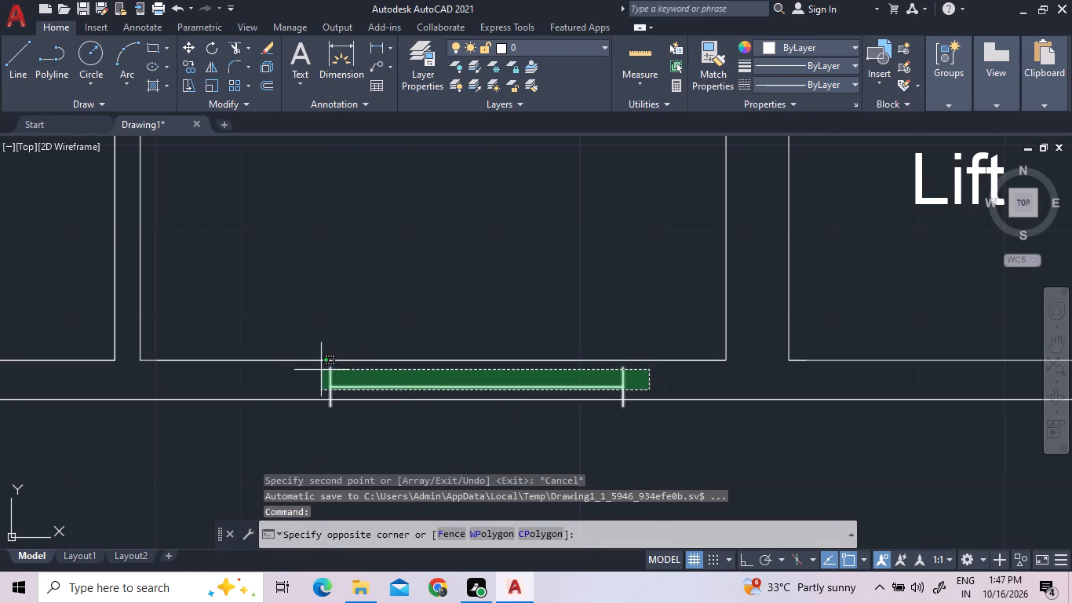
pyautogui.click(308, 375)
pyautogui.rightClick(359, 339)
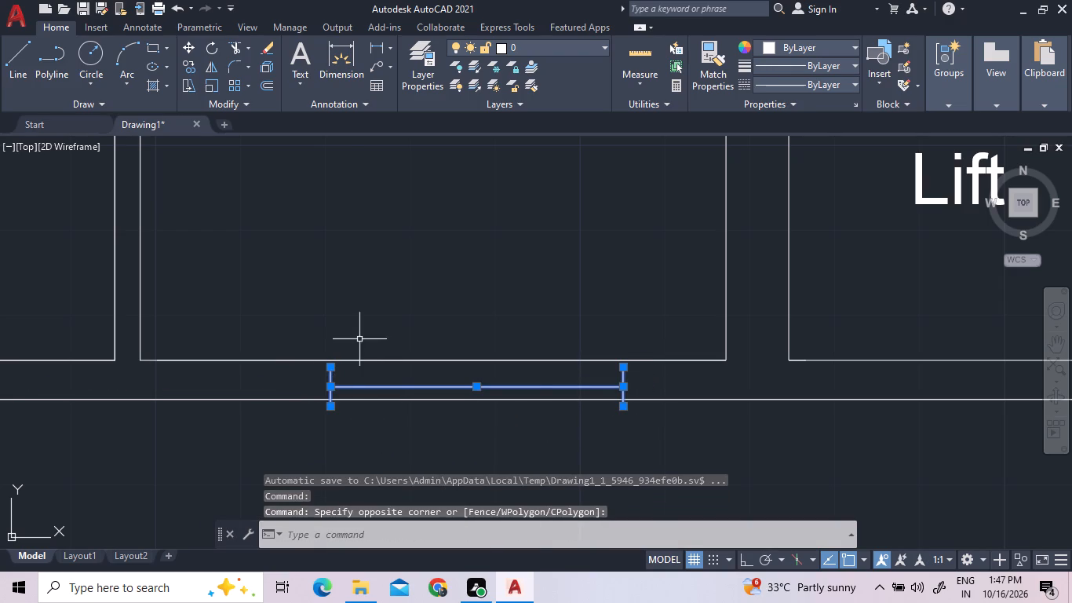
pyautogui.click(383, 327)
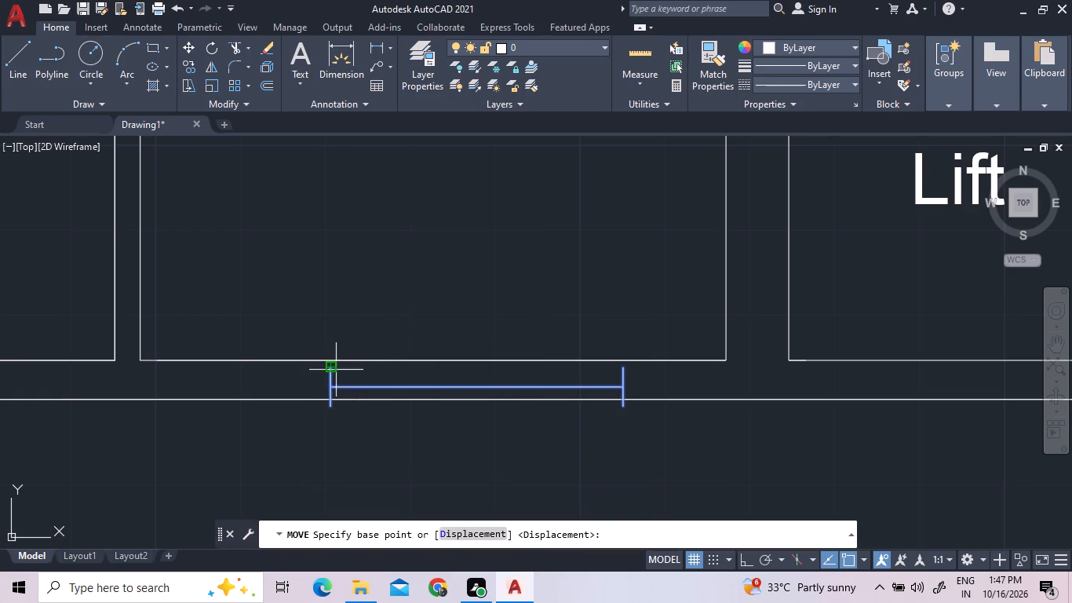
pyautogui.click(332, 368)
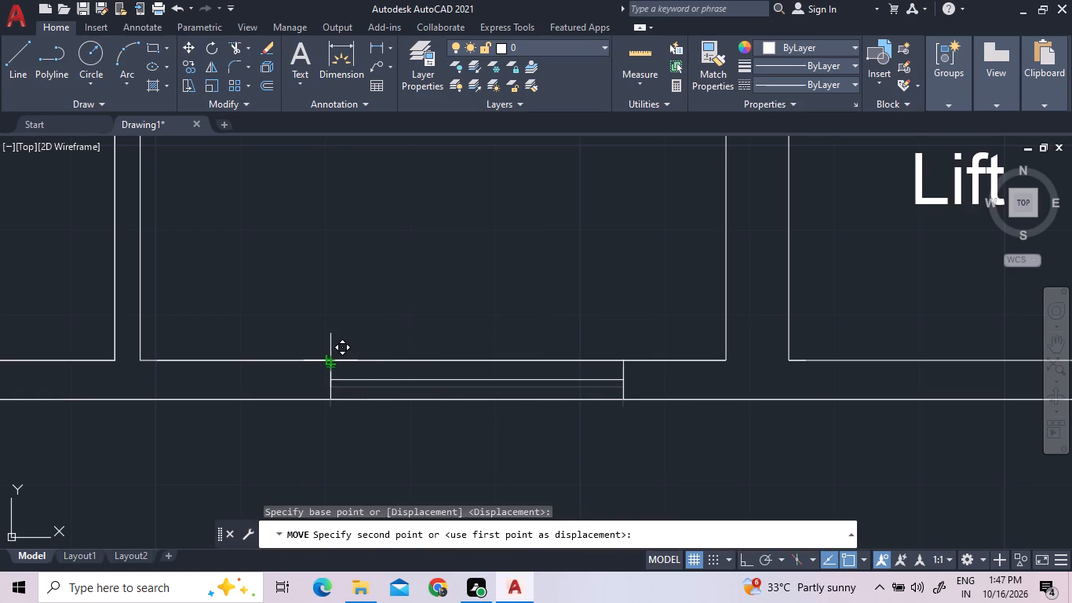
pyautogui.click(334, 361)
pyautogui.scroll(-2, 387, 316)
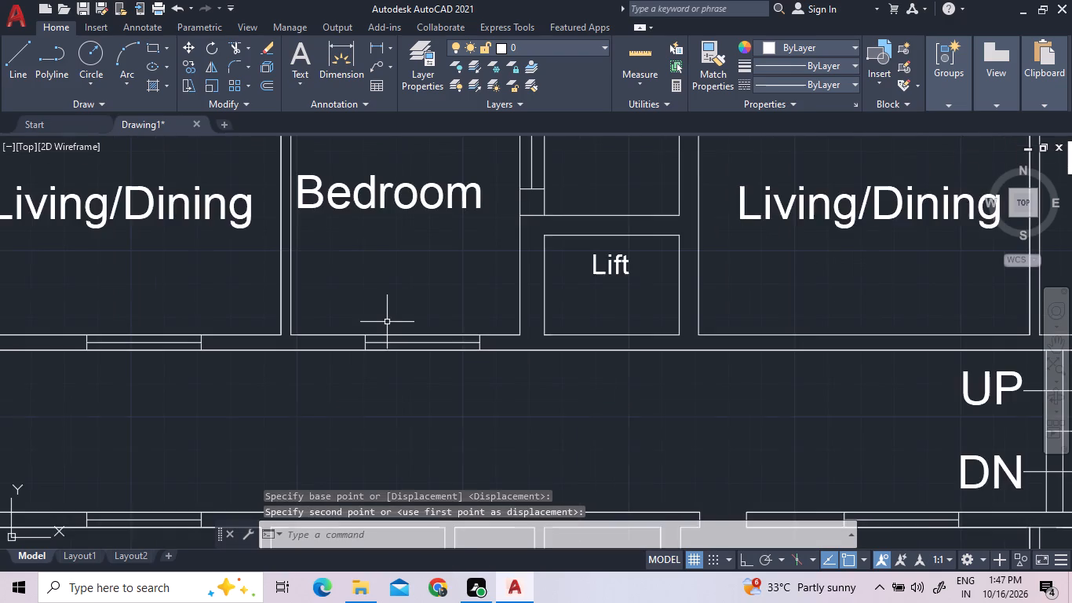
pyautogui.scroll(-2, 394, 336)
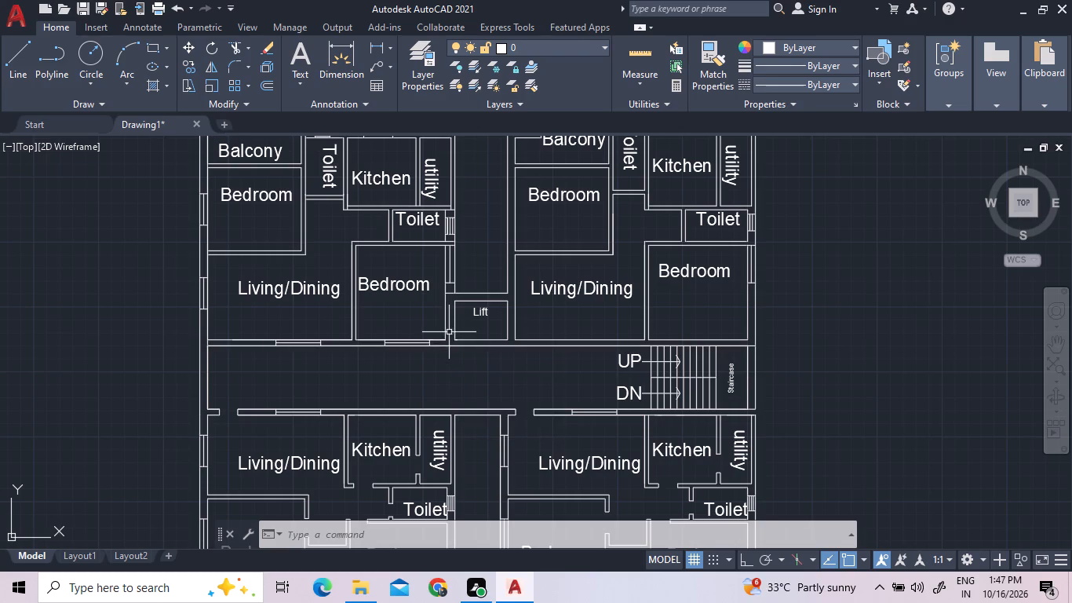
# Move that window horizontally about 6.40 units with Ortho on, into the corridor wall of the upper-right flat's Living/Dining room.
pyautogui.scroll(4, 426, 345)
pyautogui.click(455, 345)
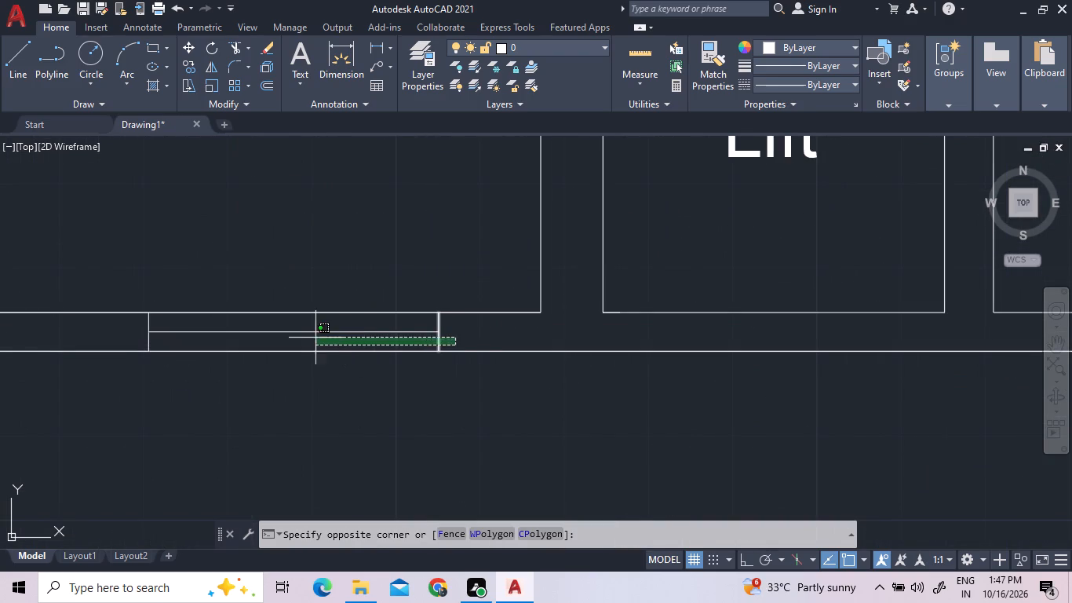
pyautogui.click(123, 328)
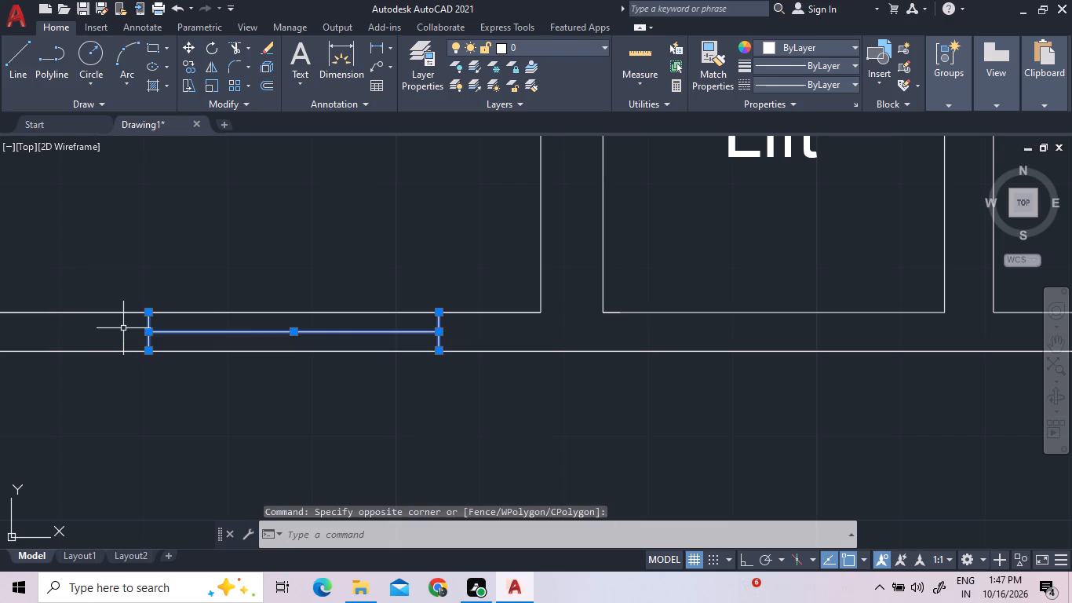
pyautogui.rightClick(221, 287)
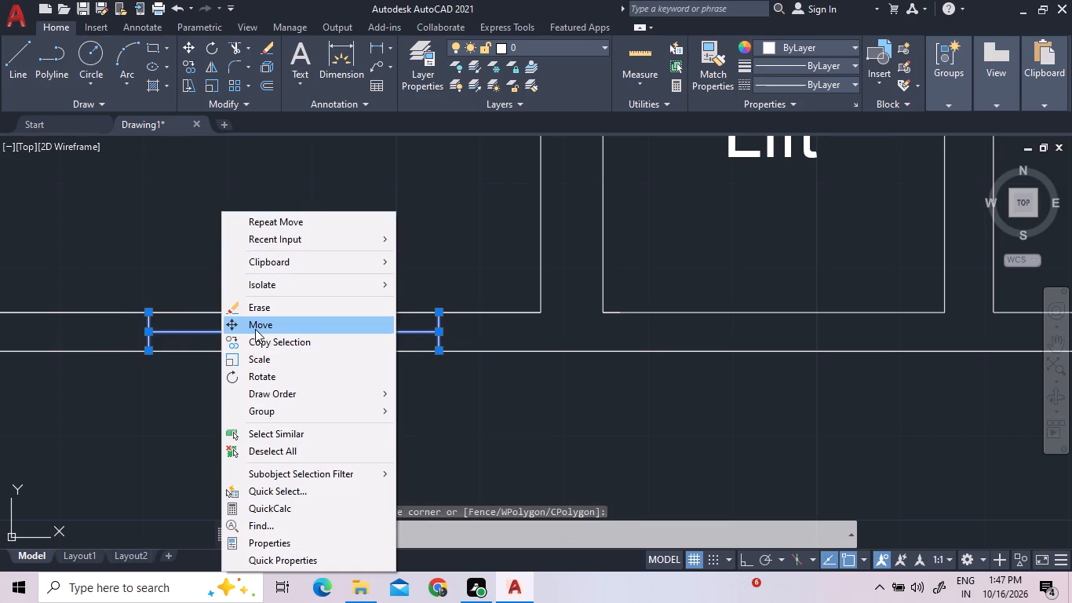
pyautogui.click(255, 329)
pyautogui.click(443, 332)
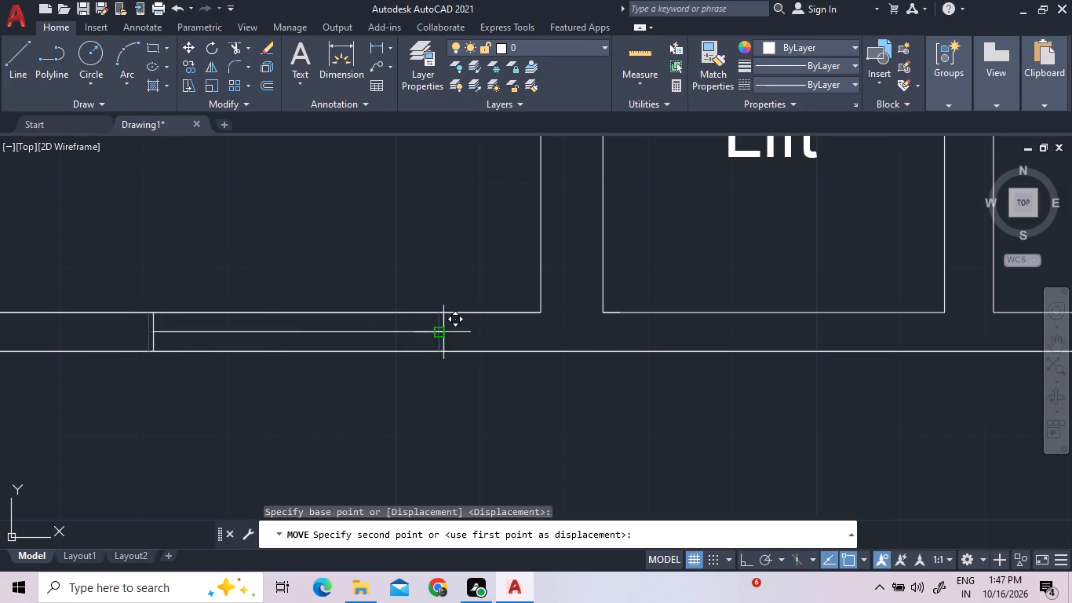
pyautogui.scroll(-5, 560, 342)
pyautogui.scroll(1, 665, 346)
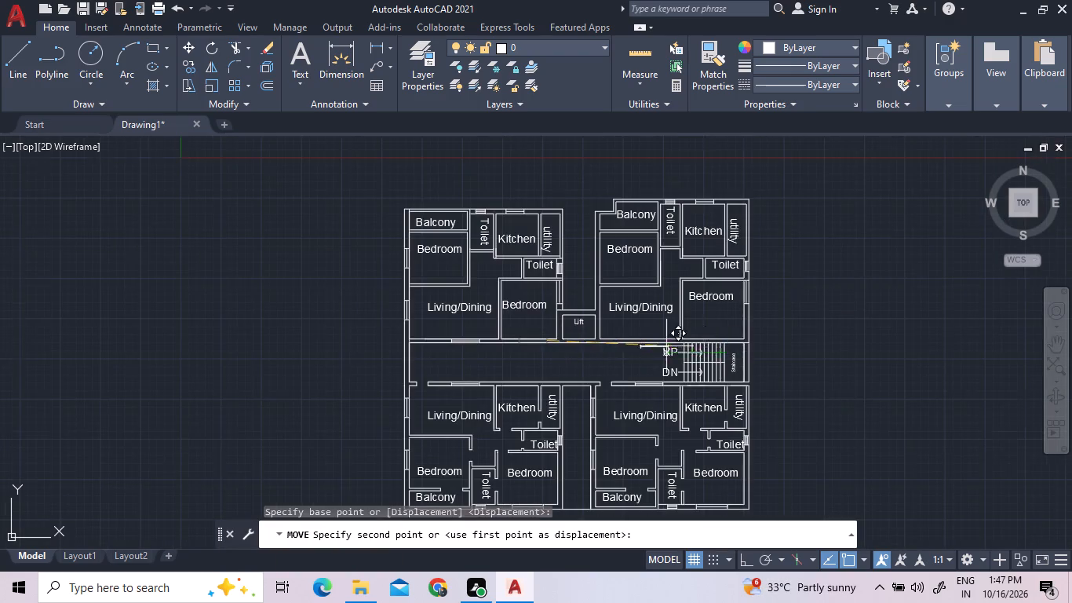
pyautogui.scroll(1, 659, 345)
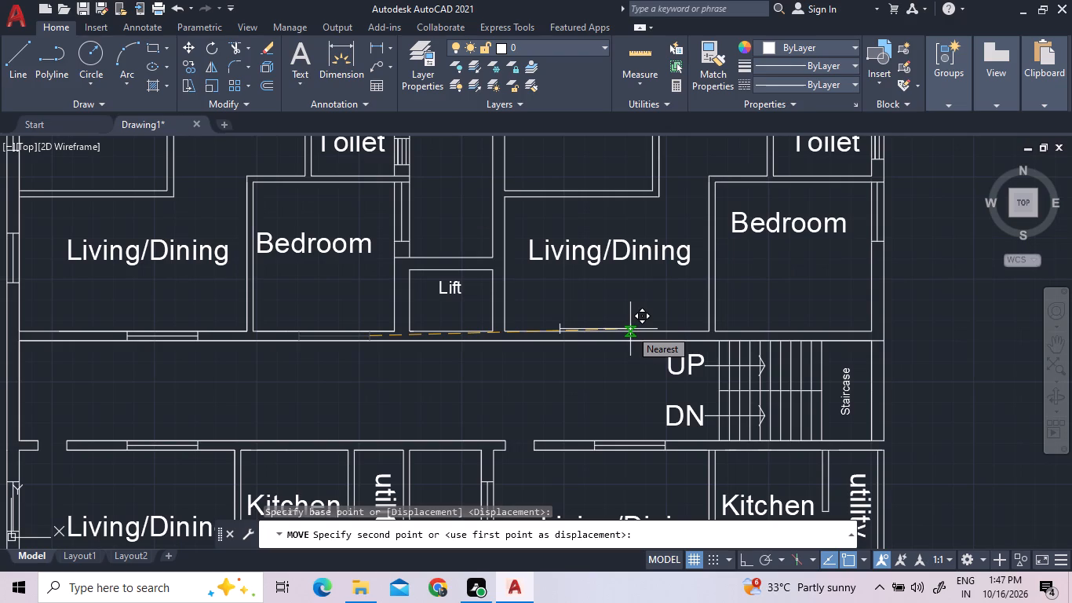
pyautogui.press('F8')
pyautogui.scroll(3, 631, 331)
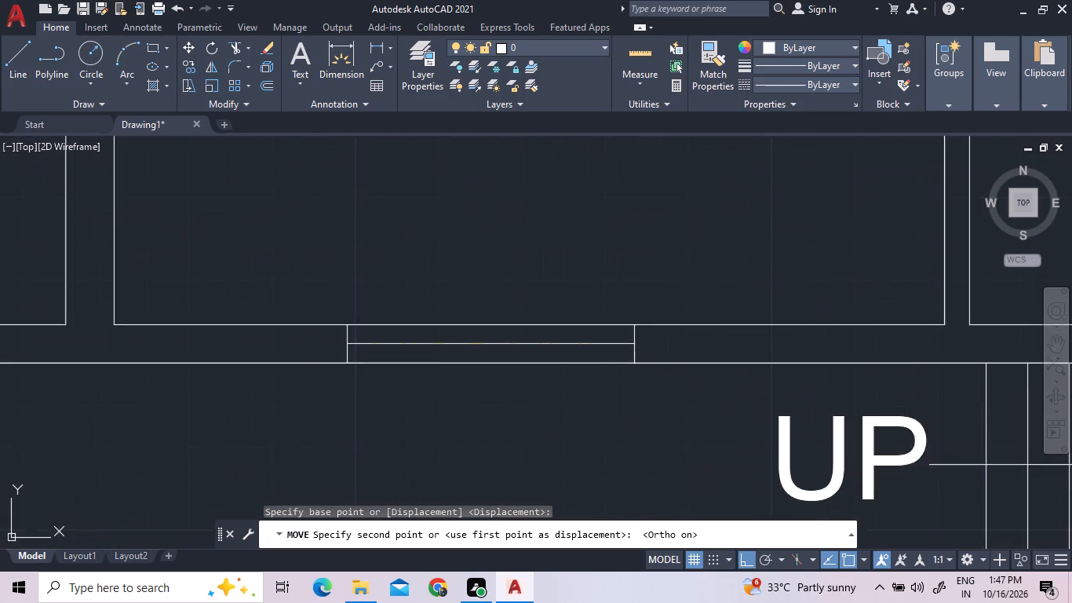
pyautogui.scroll(1, 634, 338)
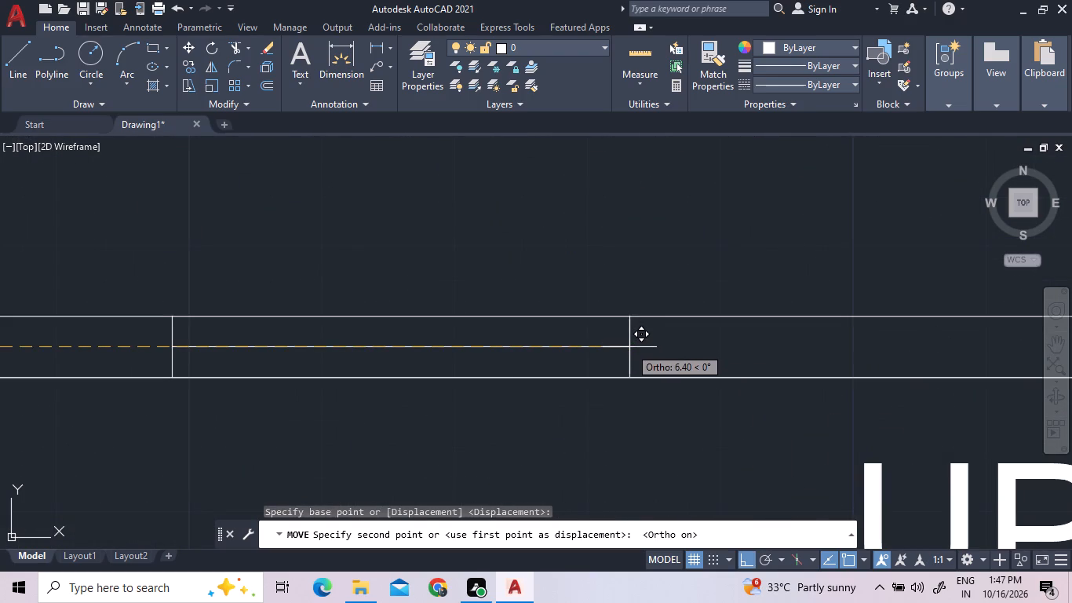
pyautogui.click(629, 347)
pyautogui.rightClick(638, 267)
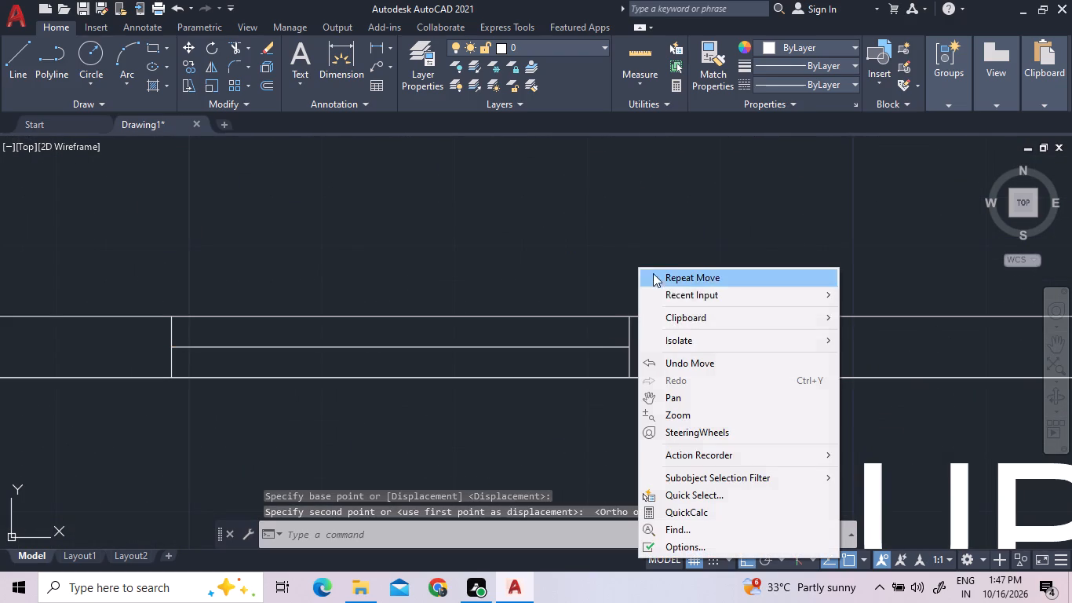
pyautogui.click(586, 243)
pyautogui.scroll(-3, 587, 245)
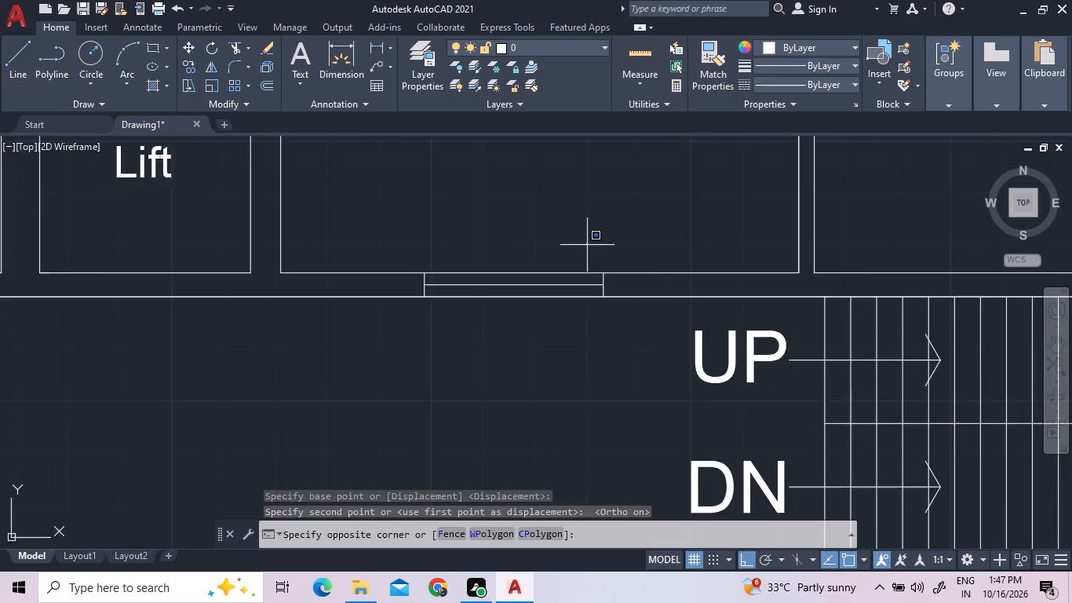
pyautogui.scroll(-3, 587, 245)
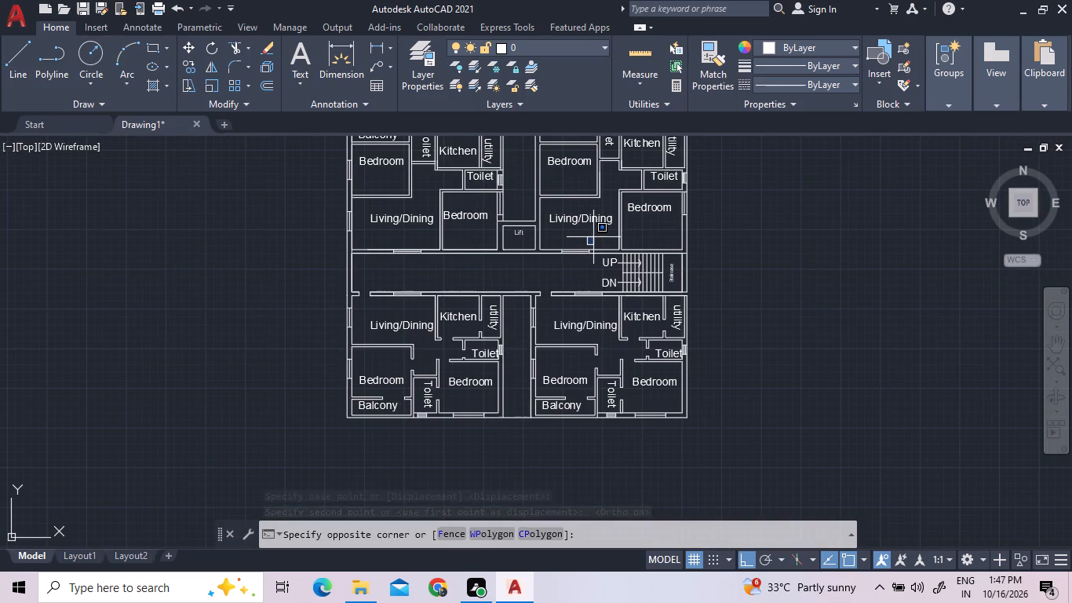
pyautogui.click(593, 237)
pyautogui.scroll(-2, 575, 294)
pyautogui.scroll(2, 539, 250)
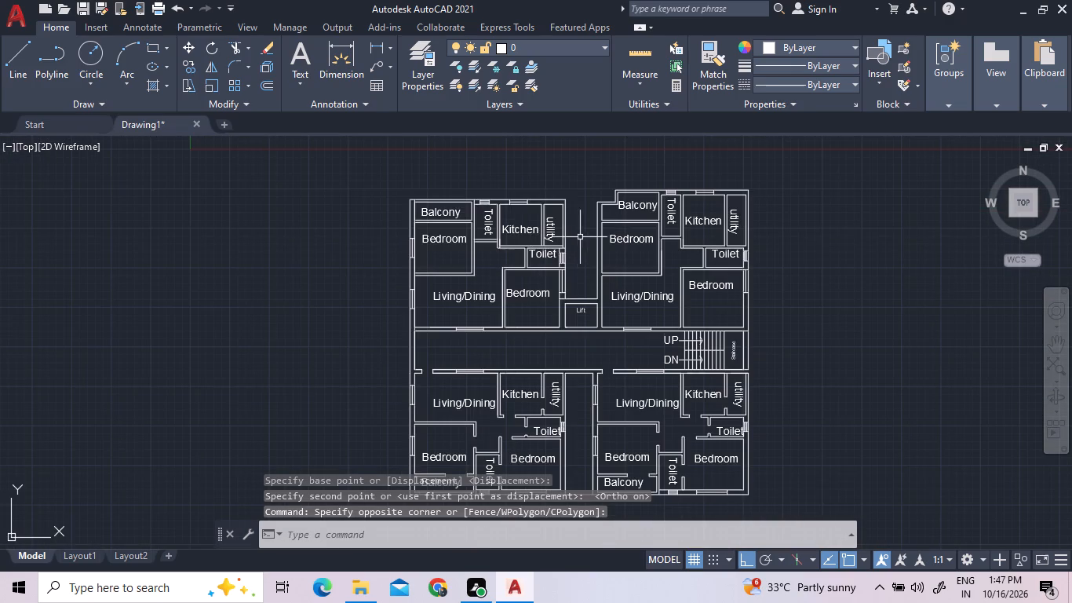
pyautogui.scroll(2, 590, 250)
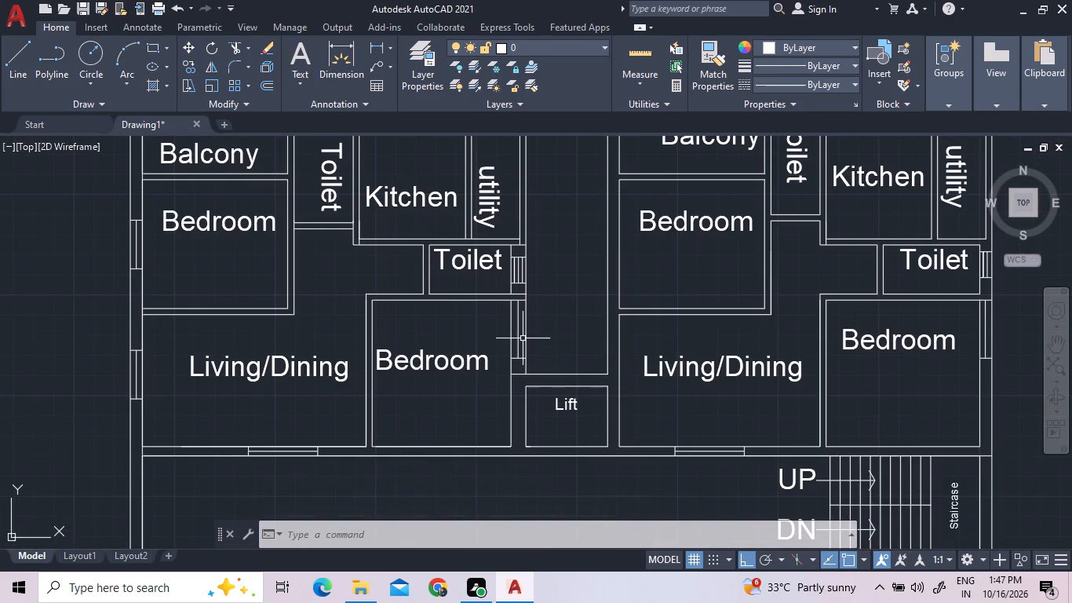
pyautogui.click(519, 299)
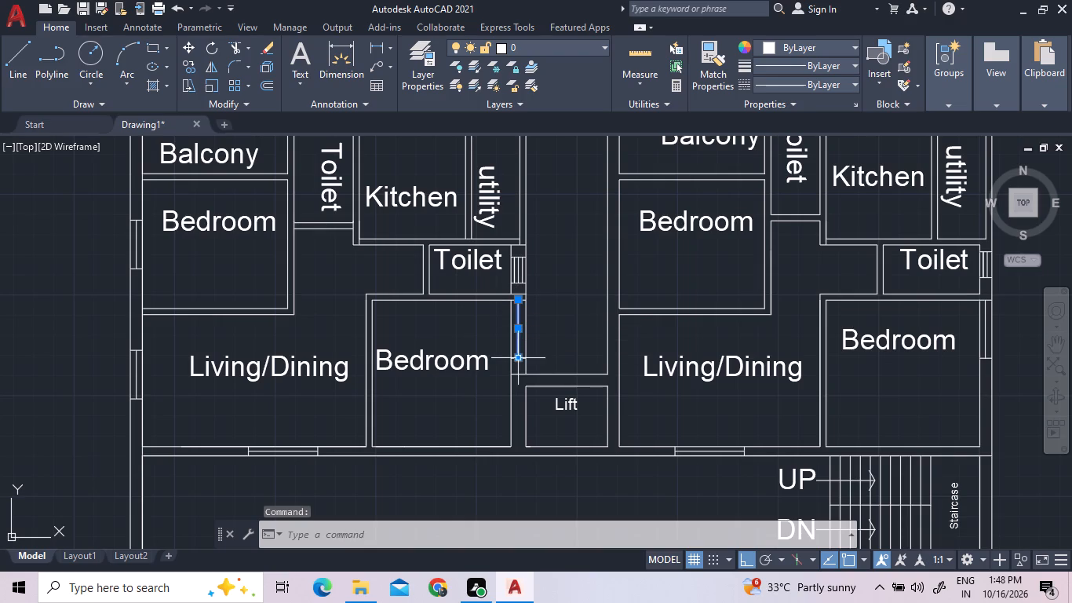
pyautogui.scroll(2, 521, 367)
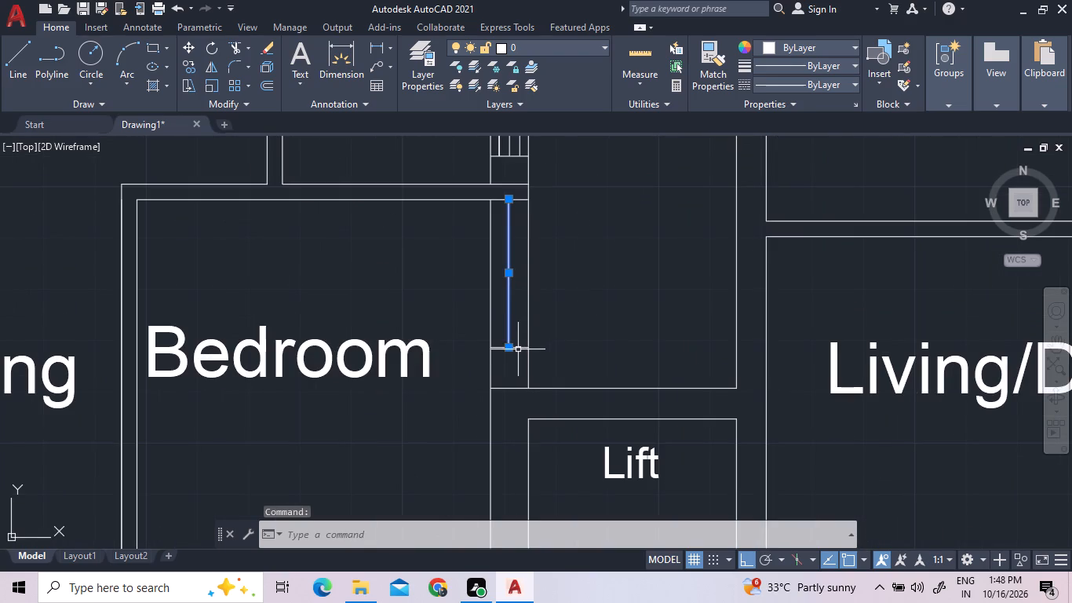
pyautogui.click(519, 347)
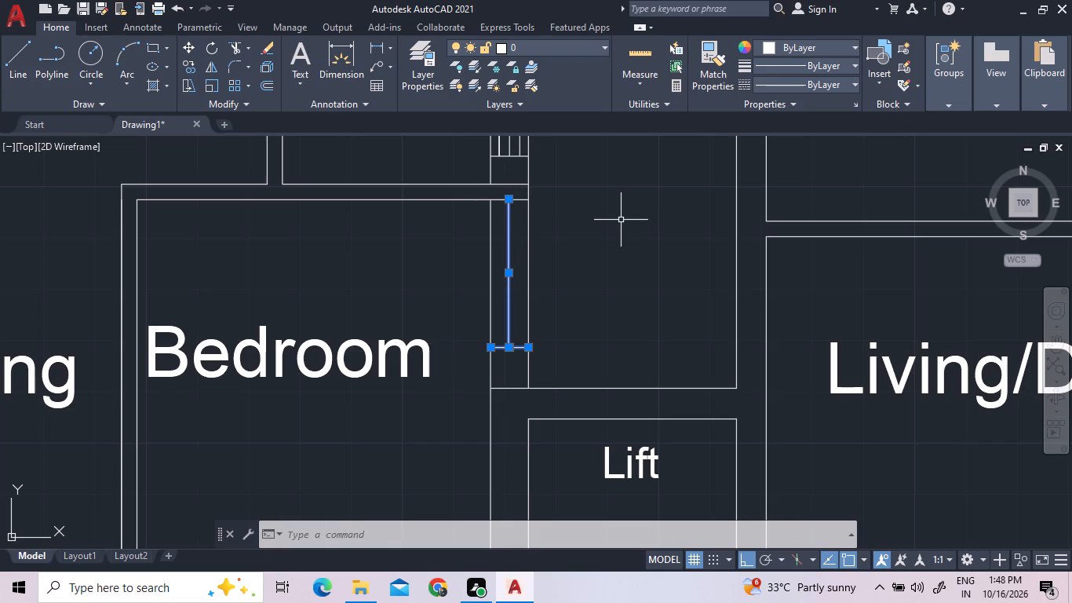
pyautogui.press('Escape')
# Move the upper-right flat's Living/Dining corridor window along the corridor wall, further from the lift and nearer the adjacent bedroom.
pyautogui.scroll(-2, 617, 221)
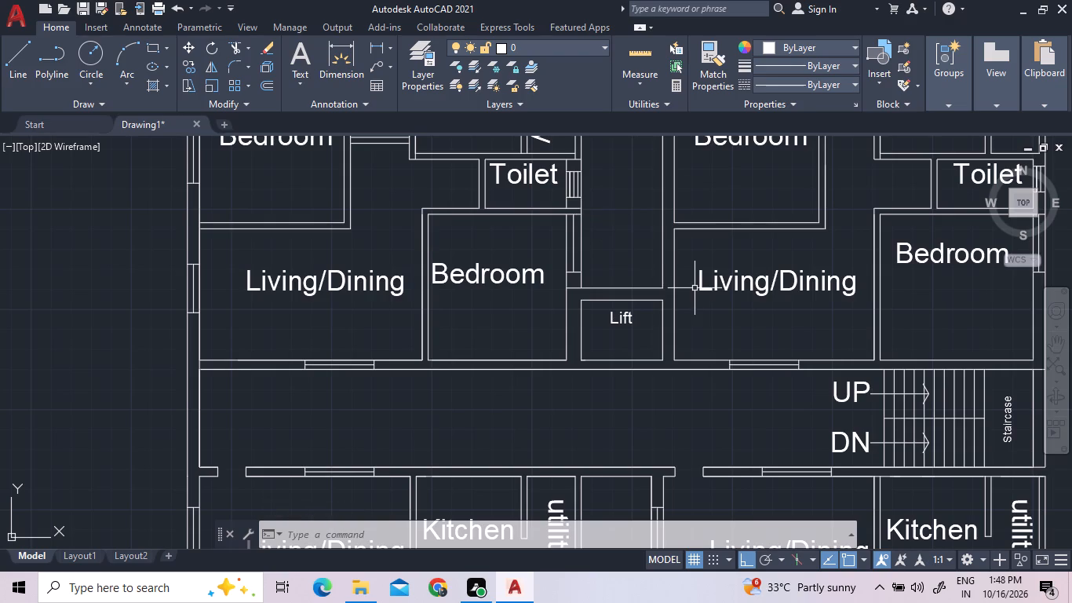
pyautogui.scroll(2, 768, 414)
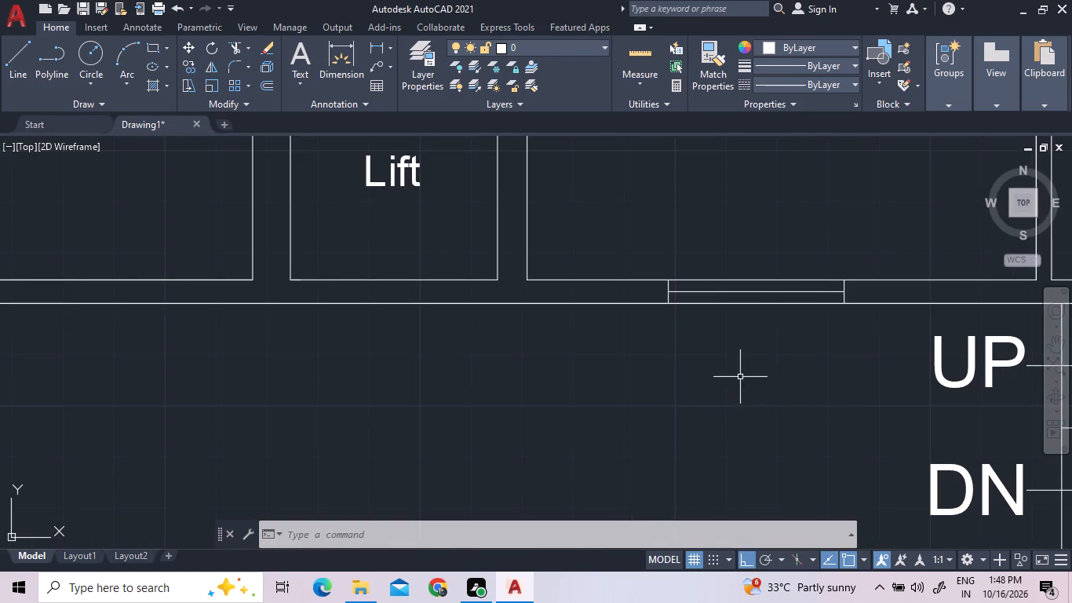
pyautogui.click(855, 298)
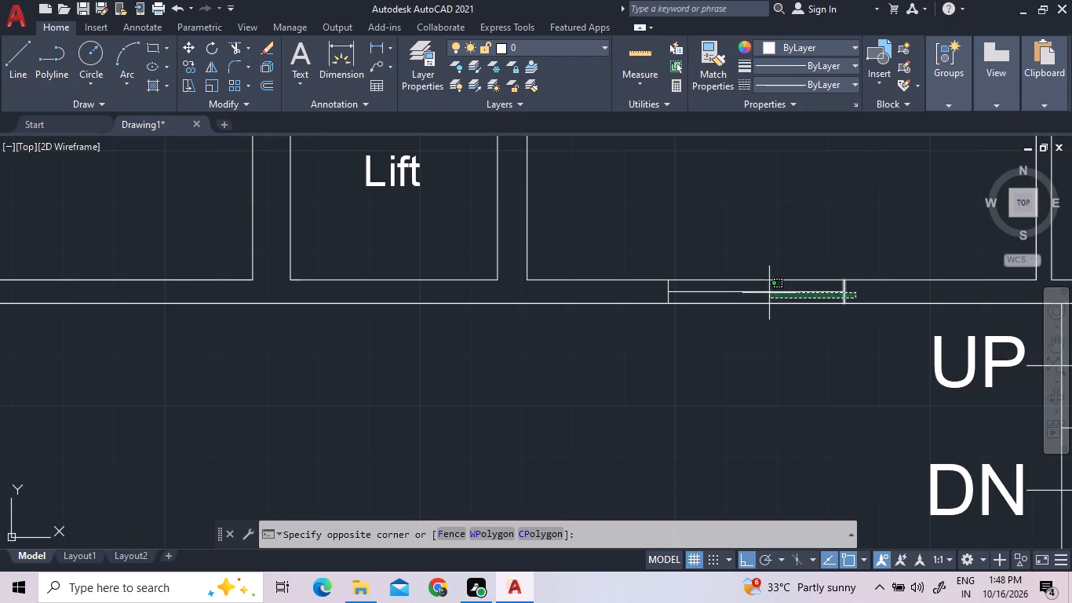
pyautogui.click(646, 288)
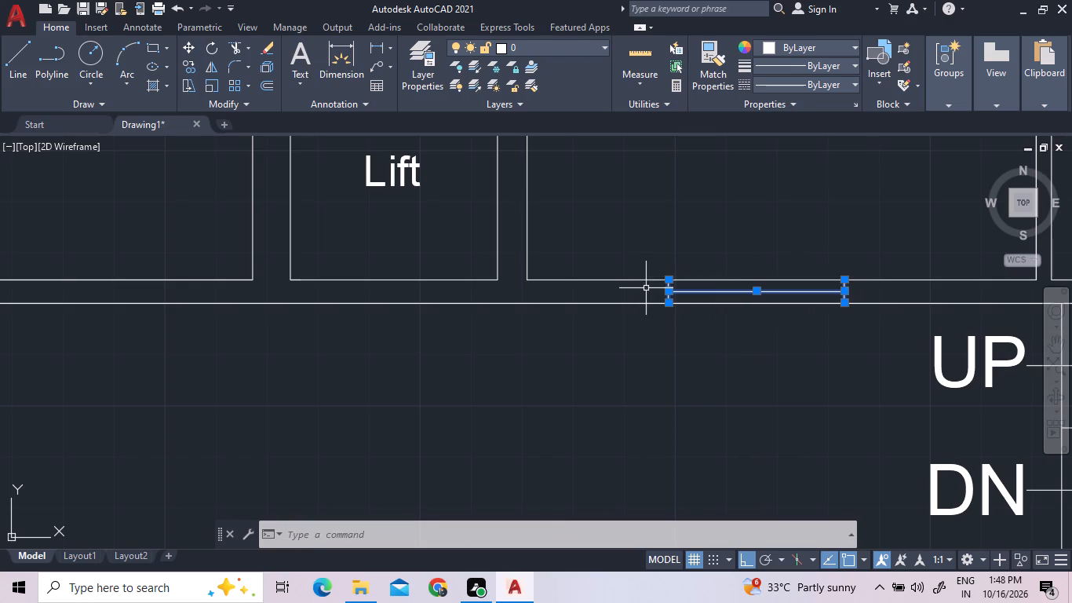
pyautogui.rightClick(671, 263)
pyautogui.click(717, 329)
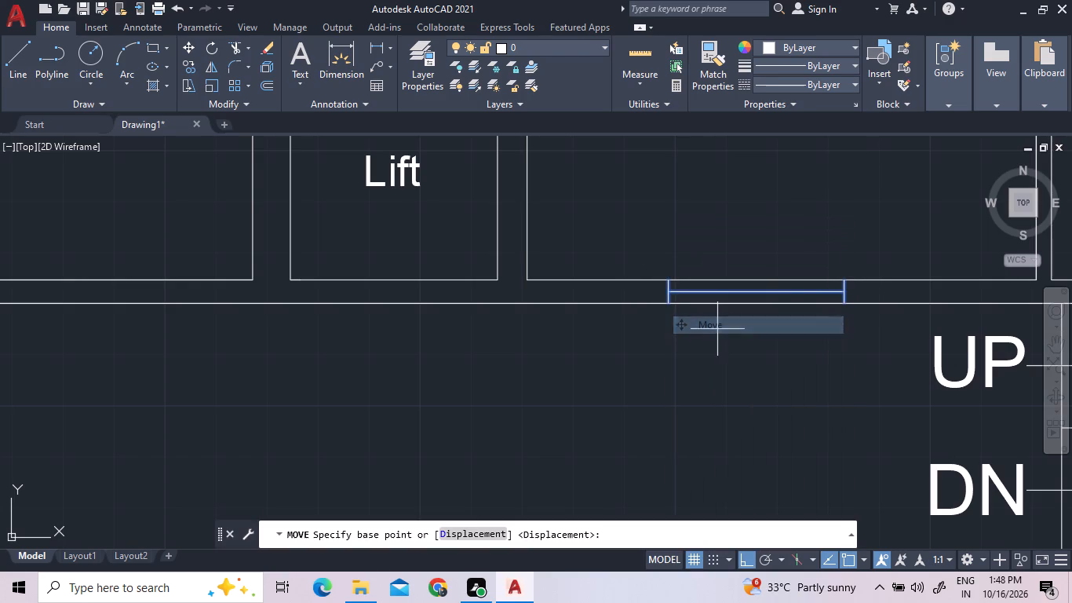
pyautogui.click(844, 287)
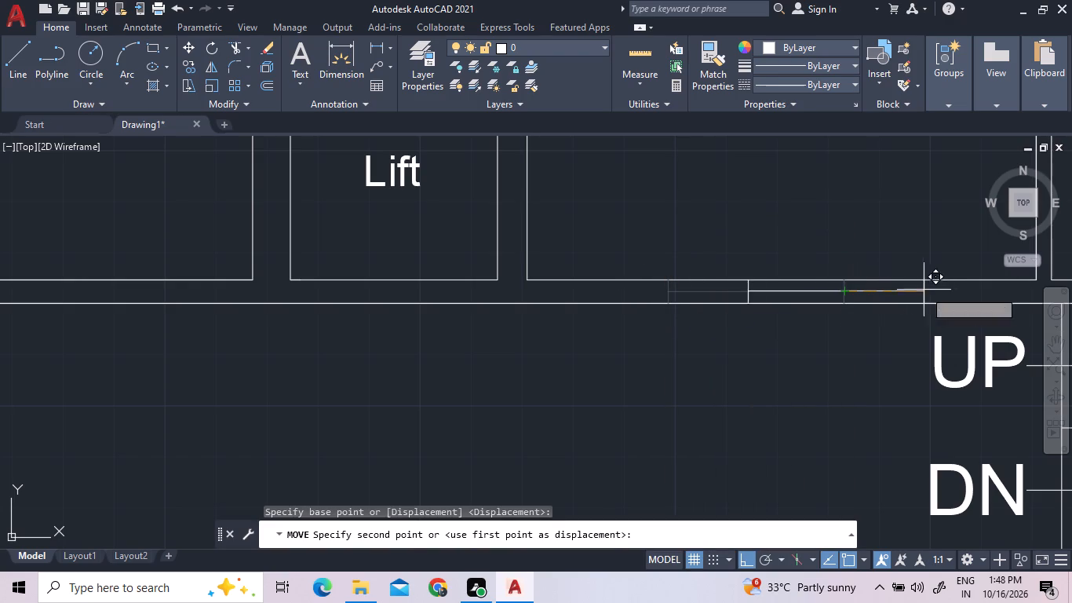
pyautogui.click(981, 287)
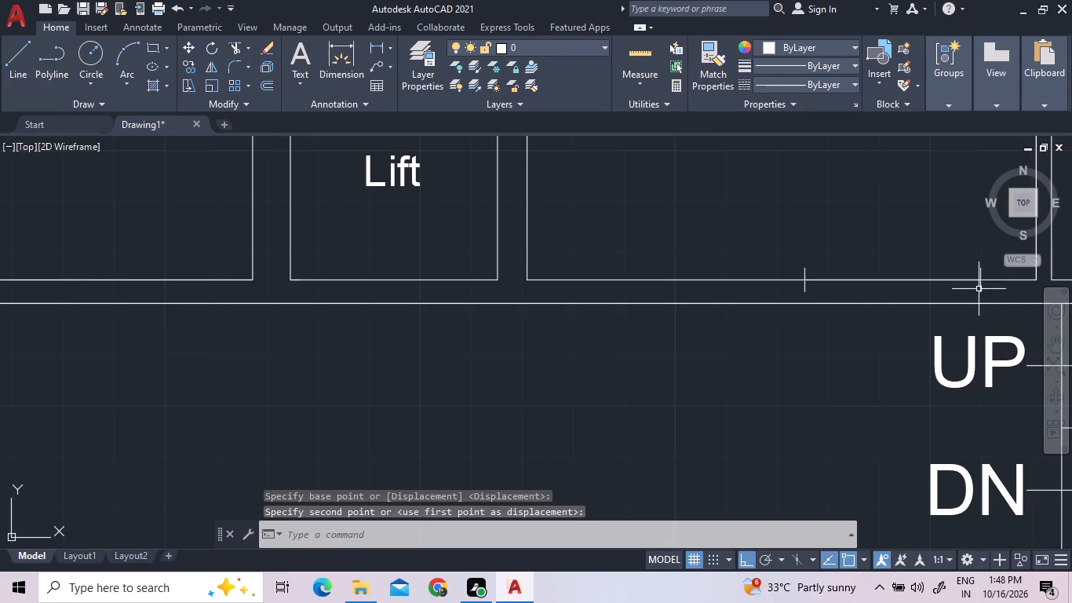
# Move that window's three lines down so its end lines meet the corridor-side face of the wall.
pyautogui.click(980, 287)
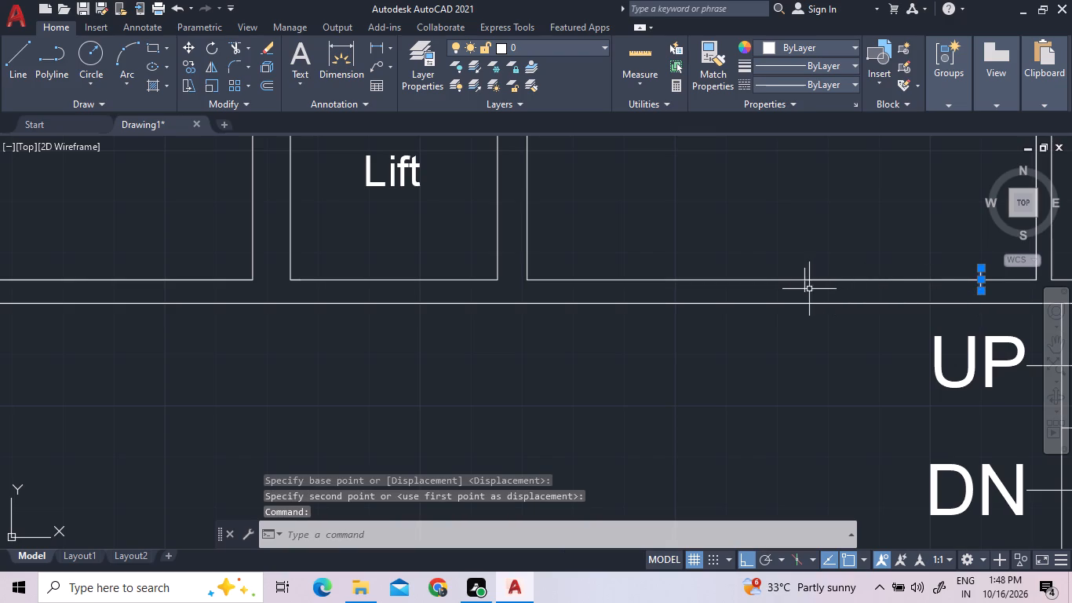
pyautogui.click(804, 289)
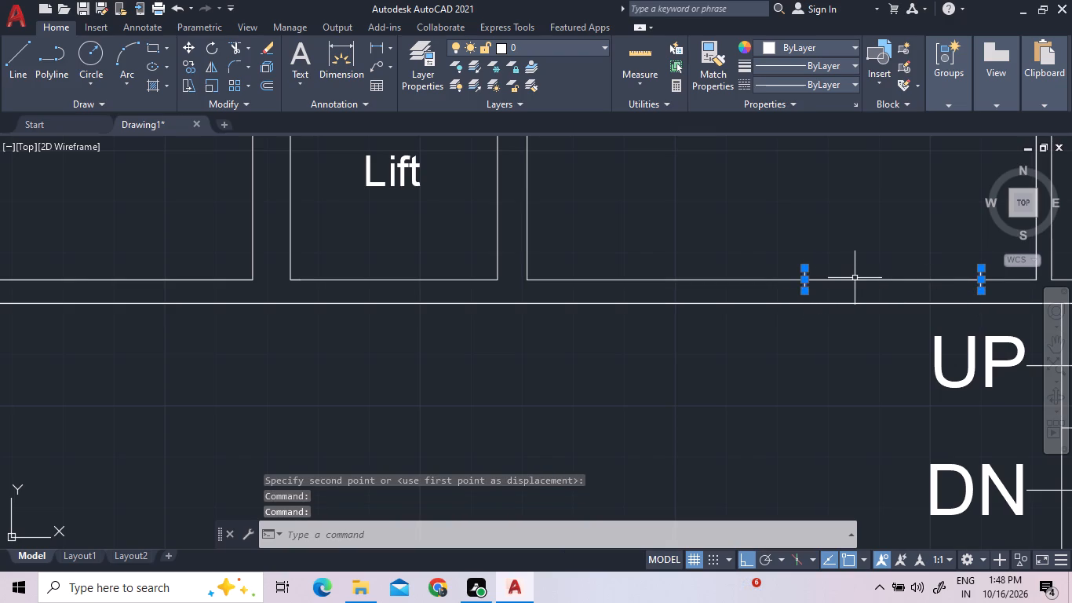
pyautogui.click(854, 280)
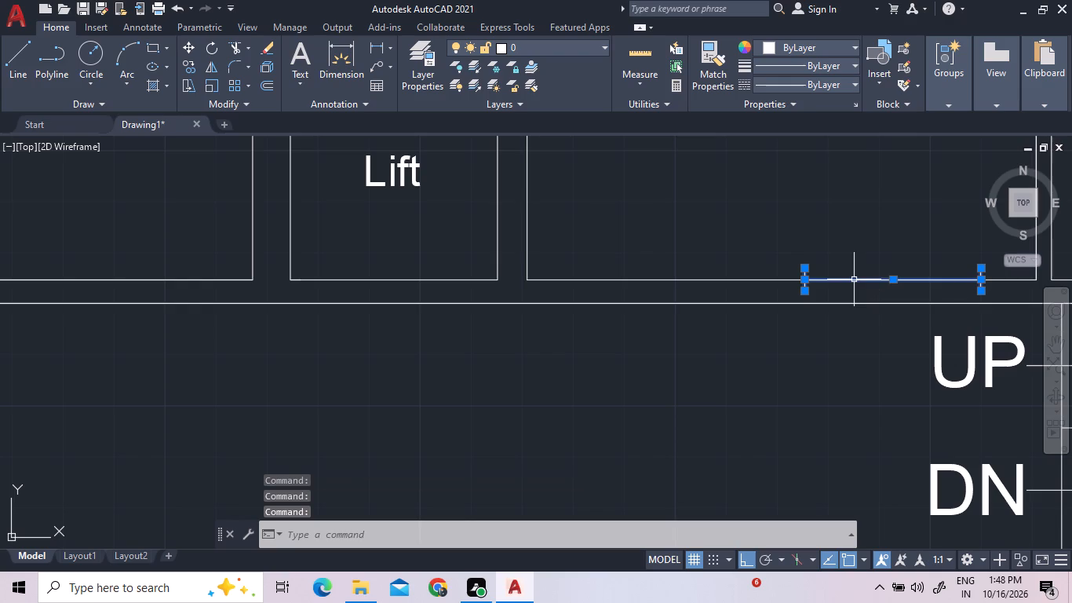
pyautogui.rightClick(859, 298)
pyautogui.click(881, 323)
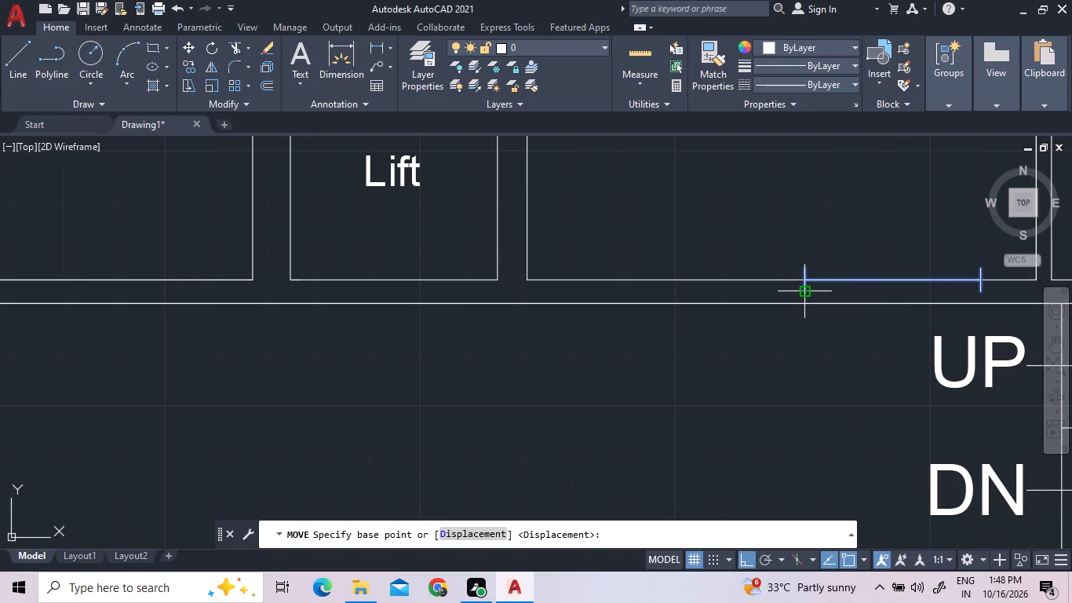
pyautogui.click(808, 291)
pyautogui.scroll(2, 810, 301)
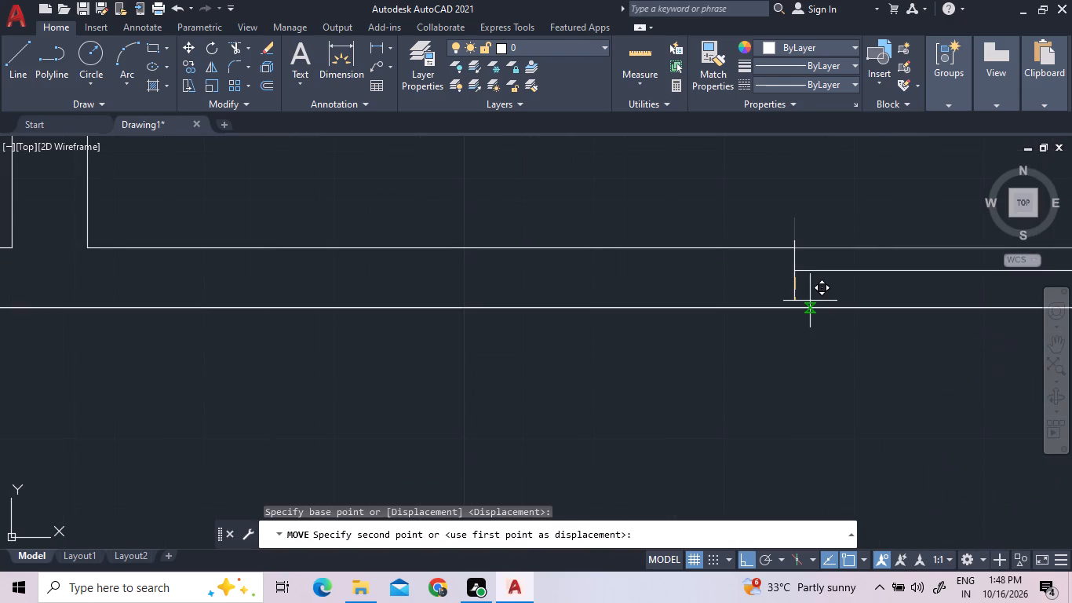
pyautogui.click(796, 304)
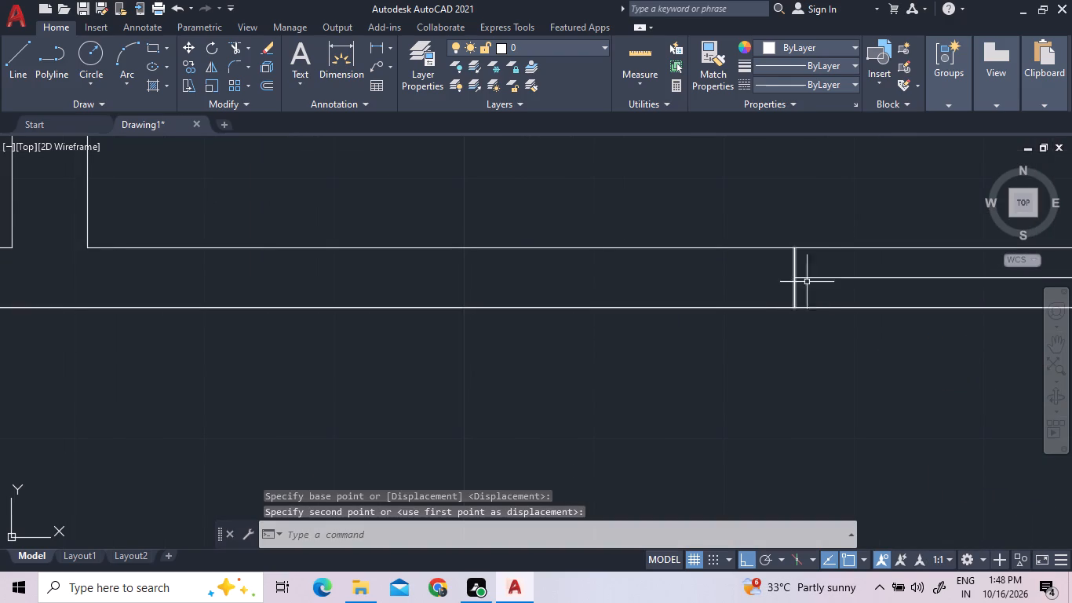
# Draw two door jamb lines across the upper-right Living/Dining corridor wall, between the lift-side wall and the window.
pyautogui.scroll(-5, 807, 238)
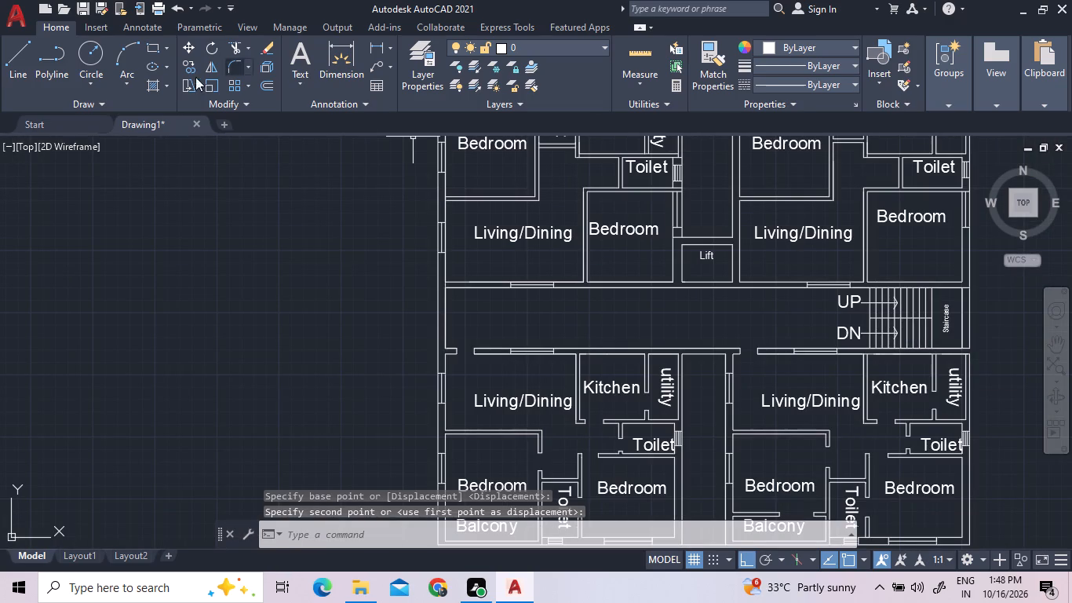
pyautogui.click(12, 71)
pyautogui.scroll(2, 792, 280)
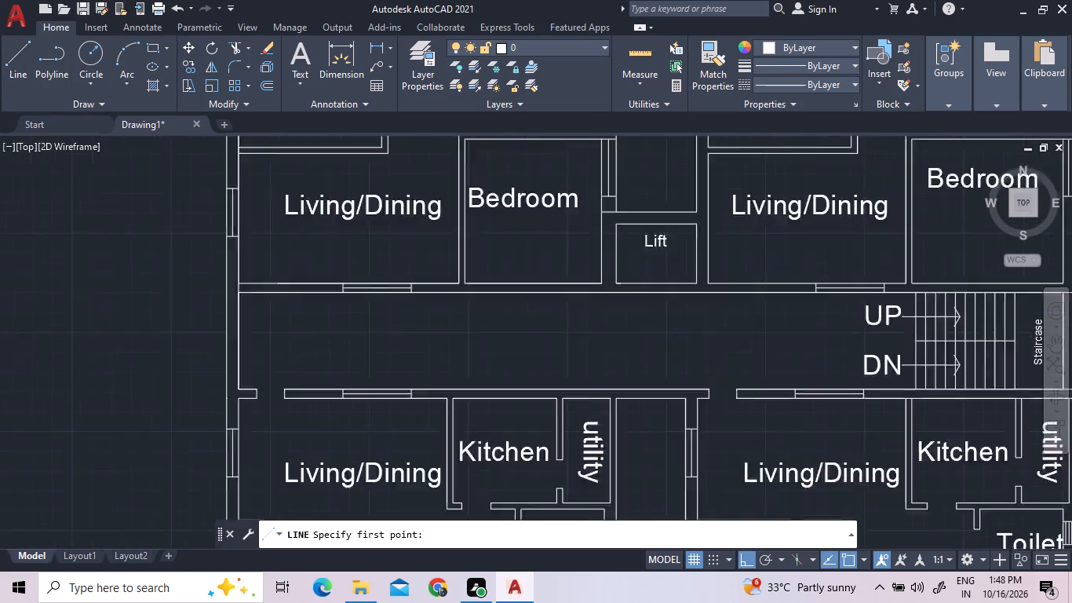
pyautogui.scroll(1, 792, 280)
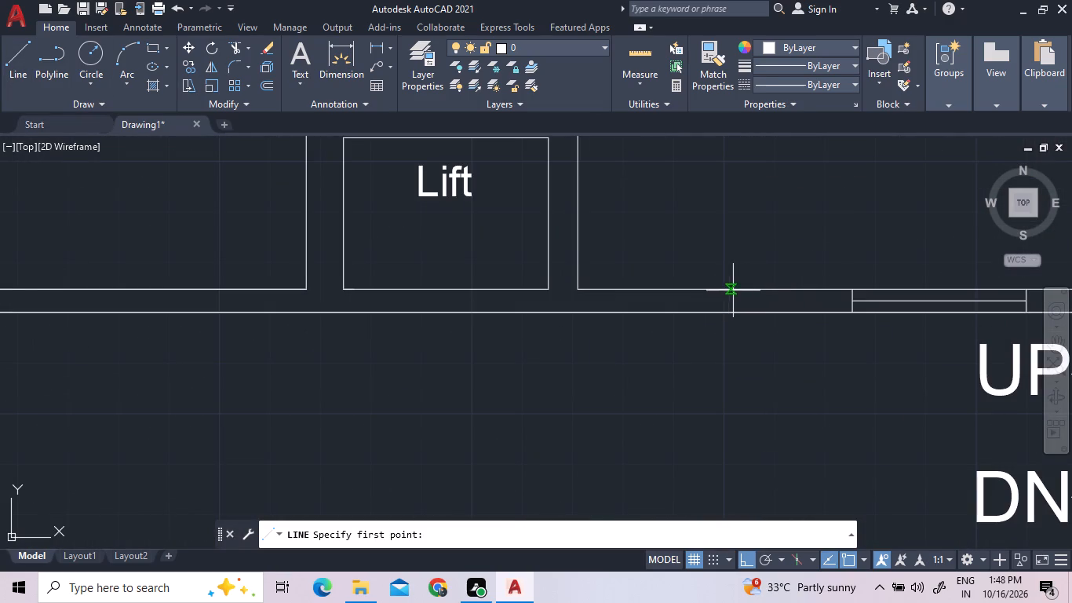
pyautogui.click(752, 290)
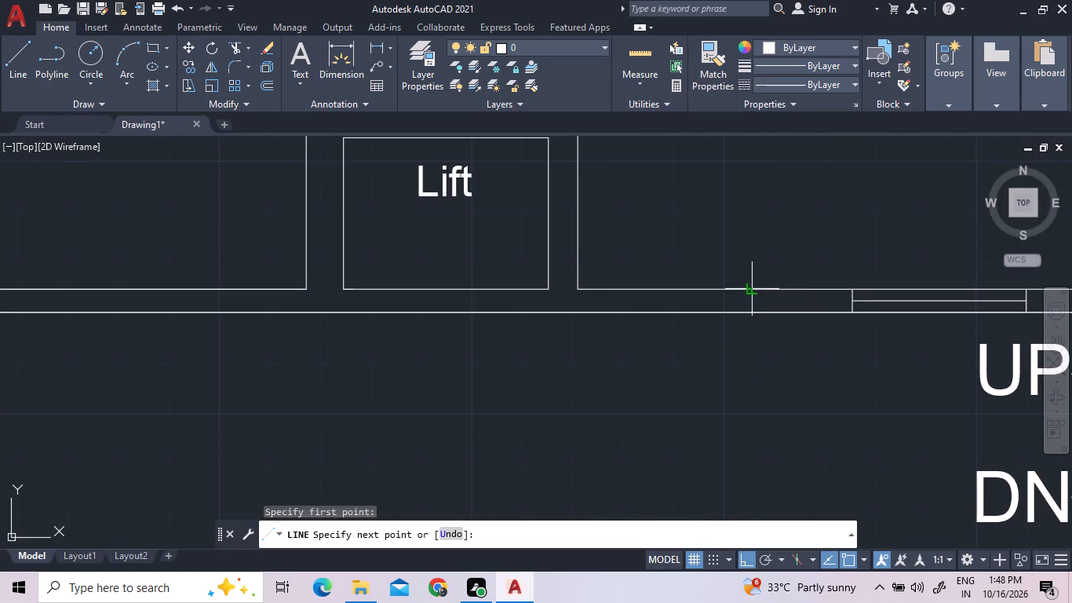
pyautogui.click(757, 312)
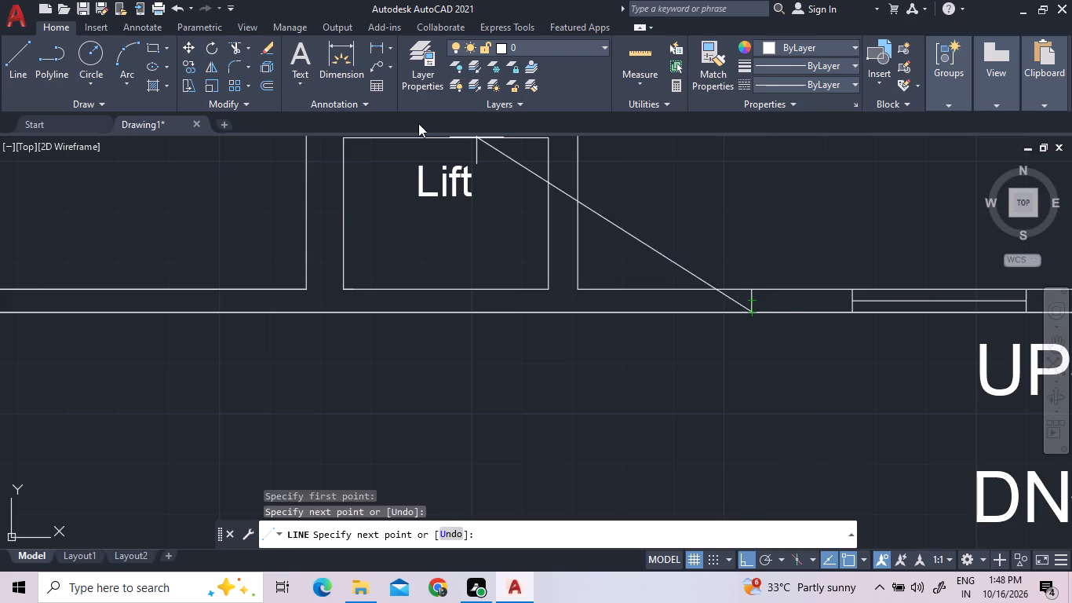
pyautogui.click(18, 72)
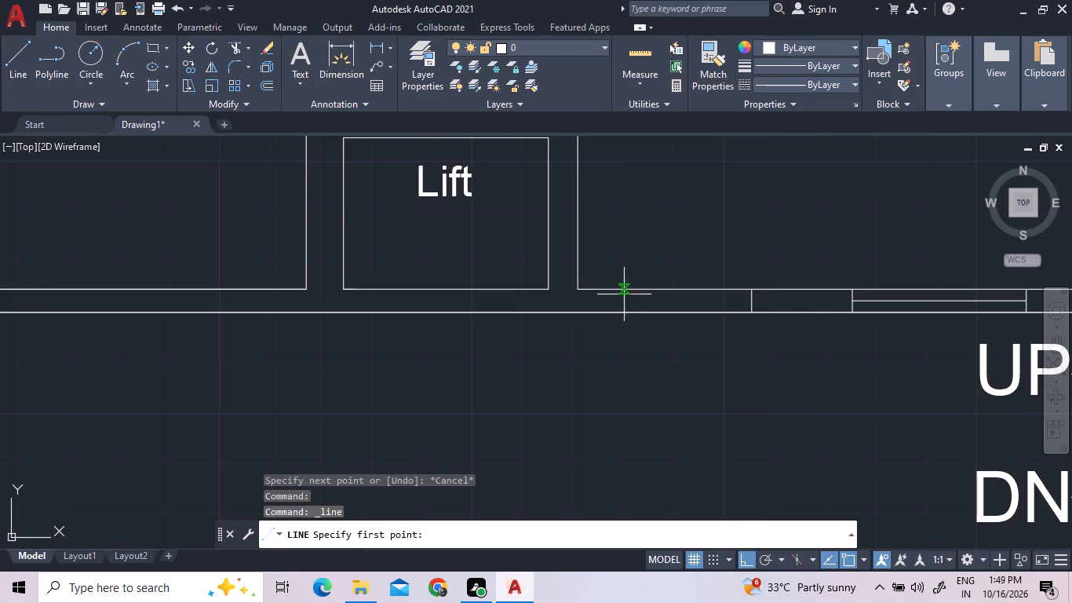
pyautogui.scroll(2, 616, 291)
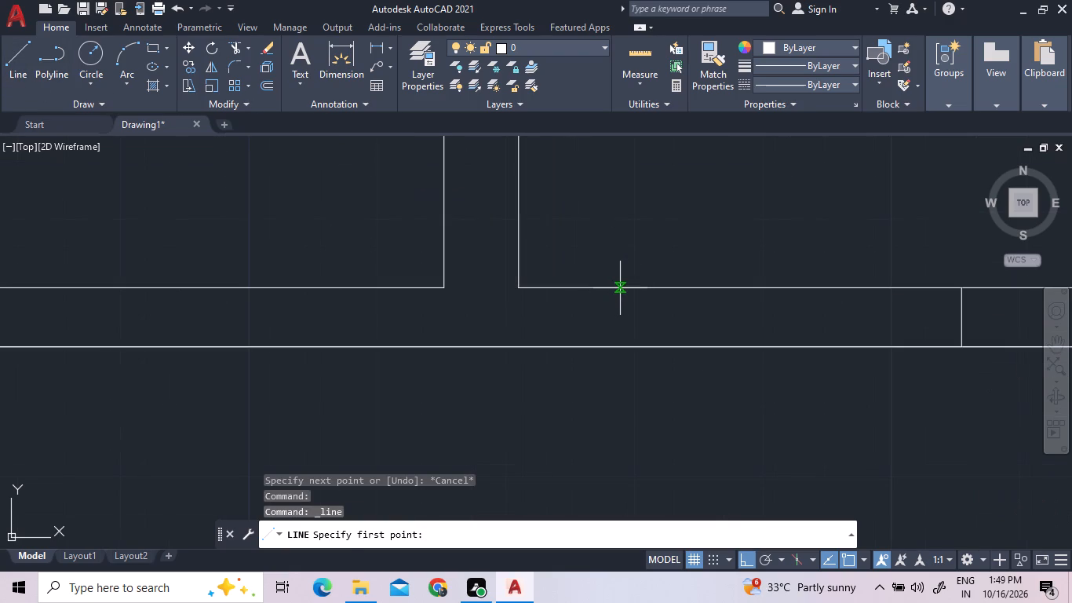
pyautogui.click(620, 288)
pyautogui.click(616, 347)
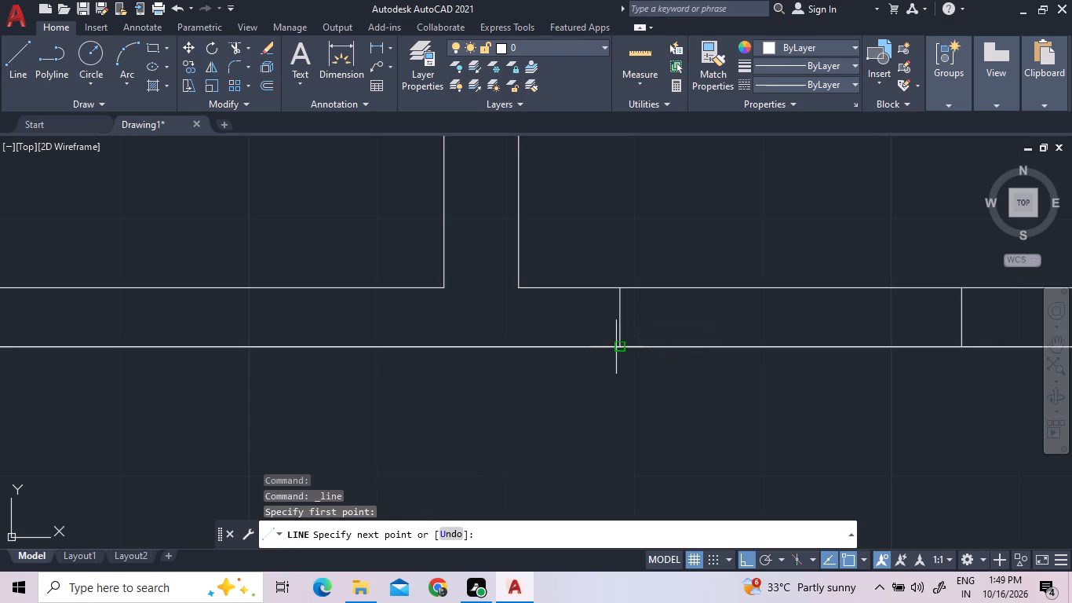
pyautogui.rightClick(641, 325)
pyautogui.click(665, 337)
# Trim both corridor wall faces between the two jamb lines to open the upper-right flat's entrance doorway.
pyautogui.scroll(-3, 666, 332)
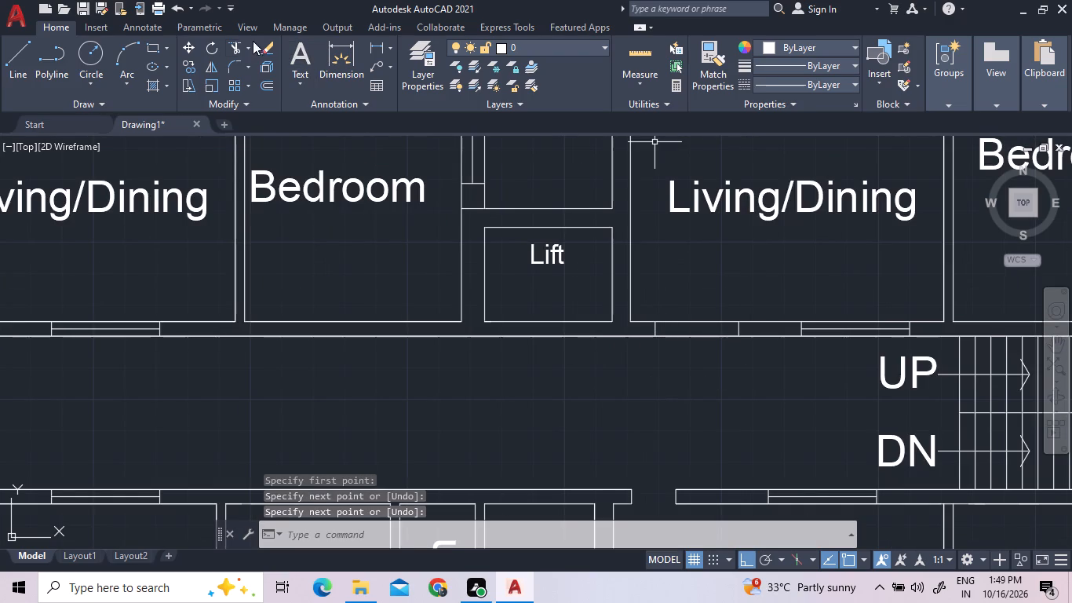
pyautogui.click(234, 48)
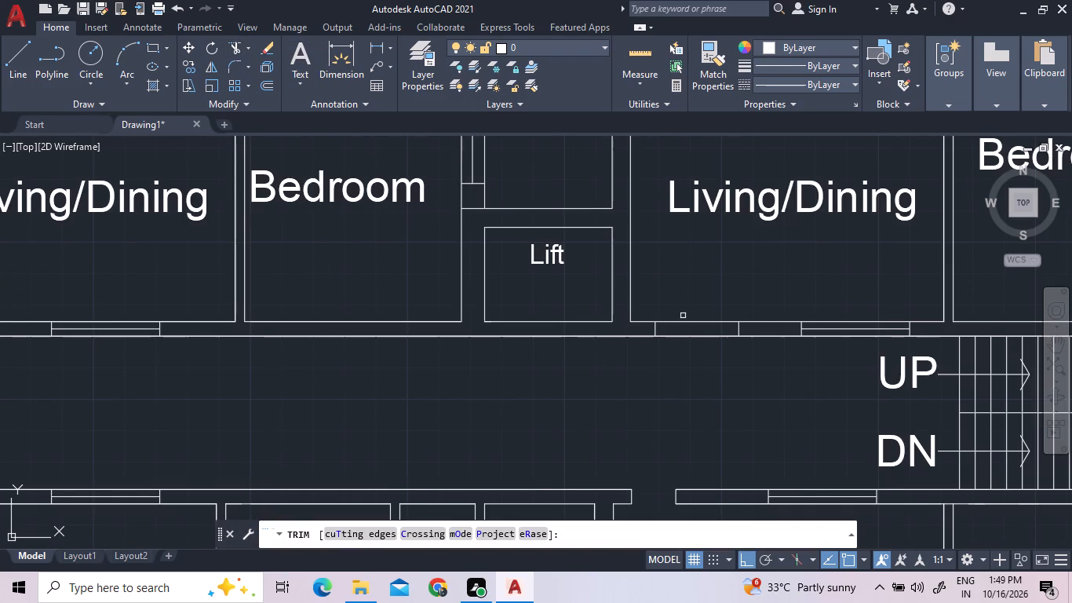
pyautogui.click(683, 316)
pyautogui.click(678, 363)
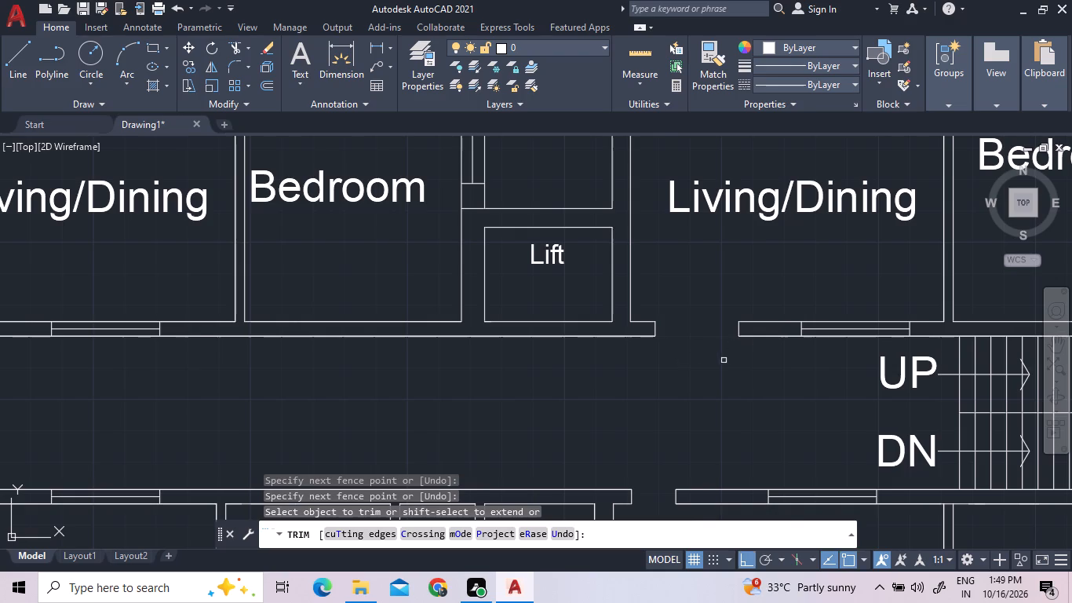
pyautogui.scroll(-3, 722, 364)
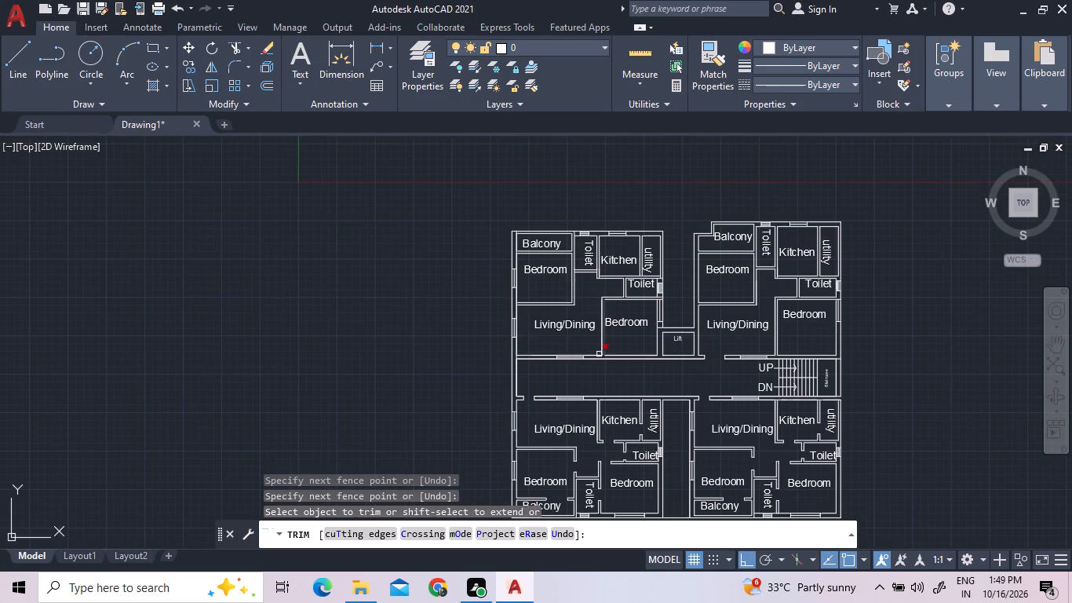
pyautogui.scroll(1, 540, 376)
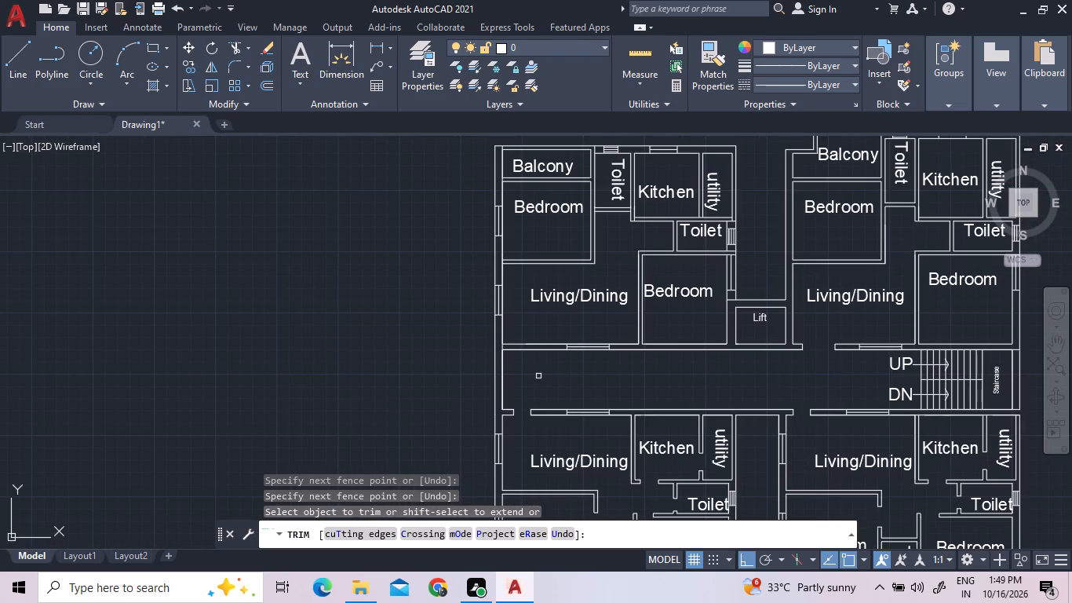
pyautogui.scroll(1, 532, 360)
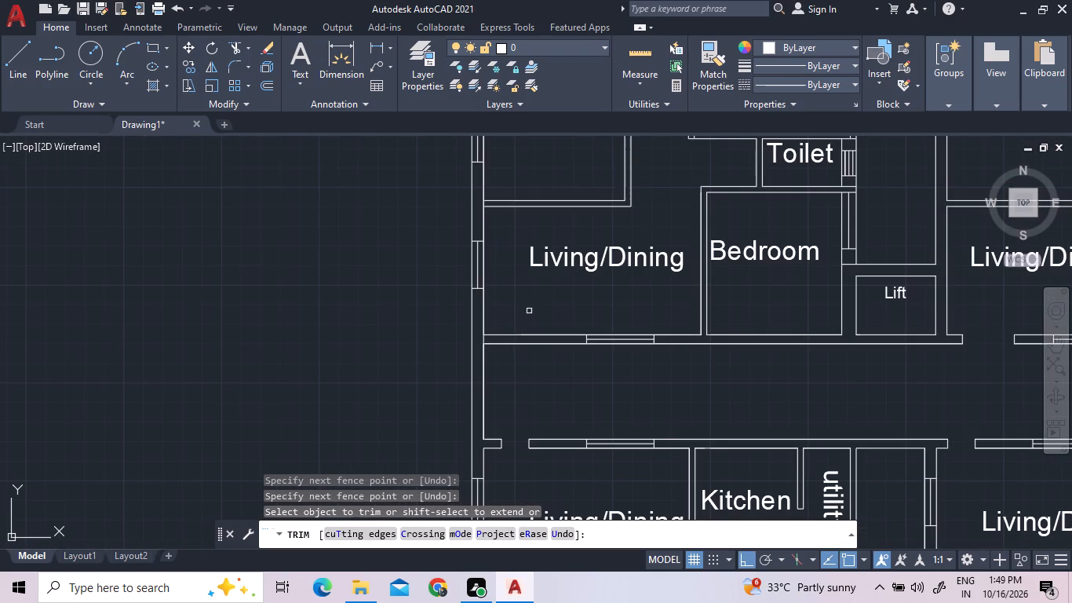
pyautogui.rightClick(534, 305)
pyautogui.click(547, 317)
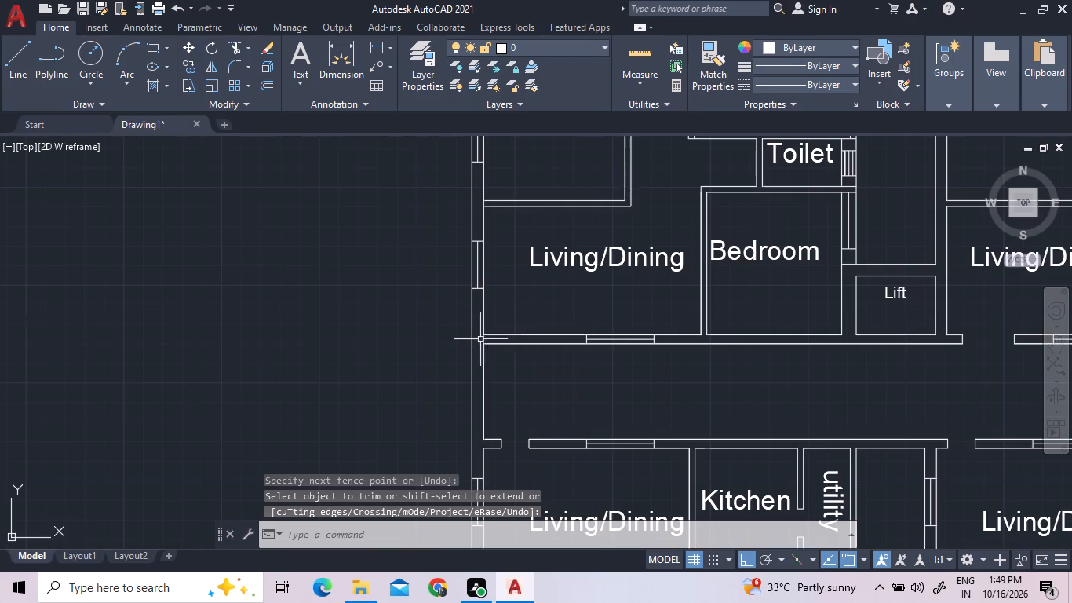
# Trim the outer wall's inner face line where the upper-left flat's corridor wall joins it.
pyautogui.scroll(3, 480, 339)
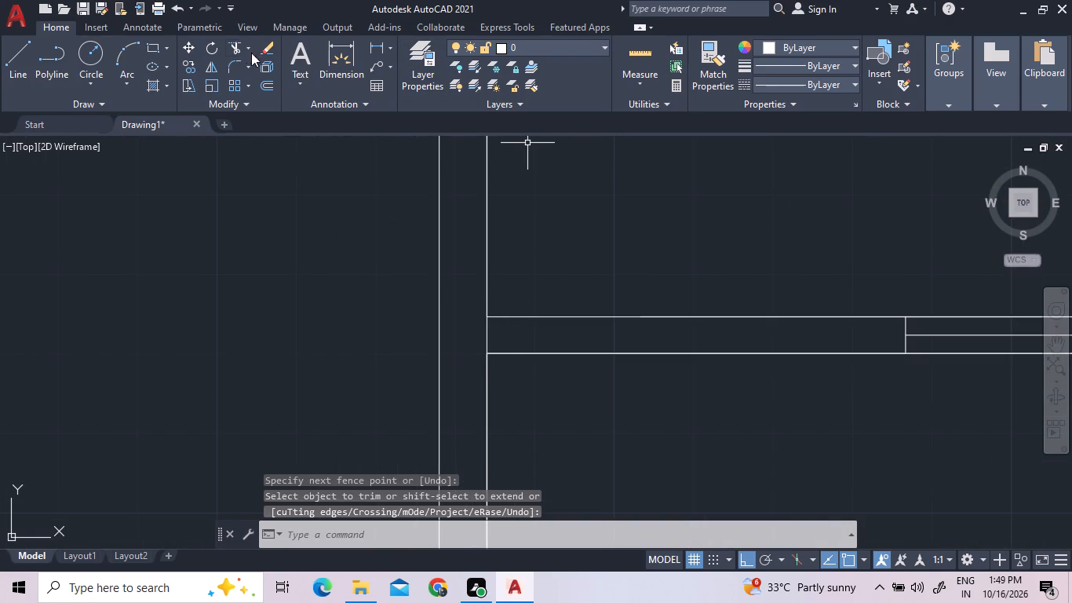
pyautogui.click(239, 44)
pyautogui.click(490, 334)
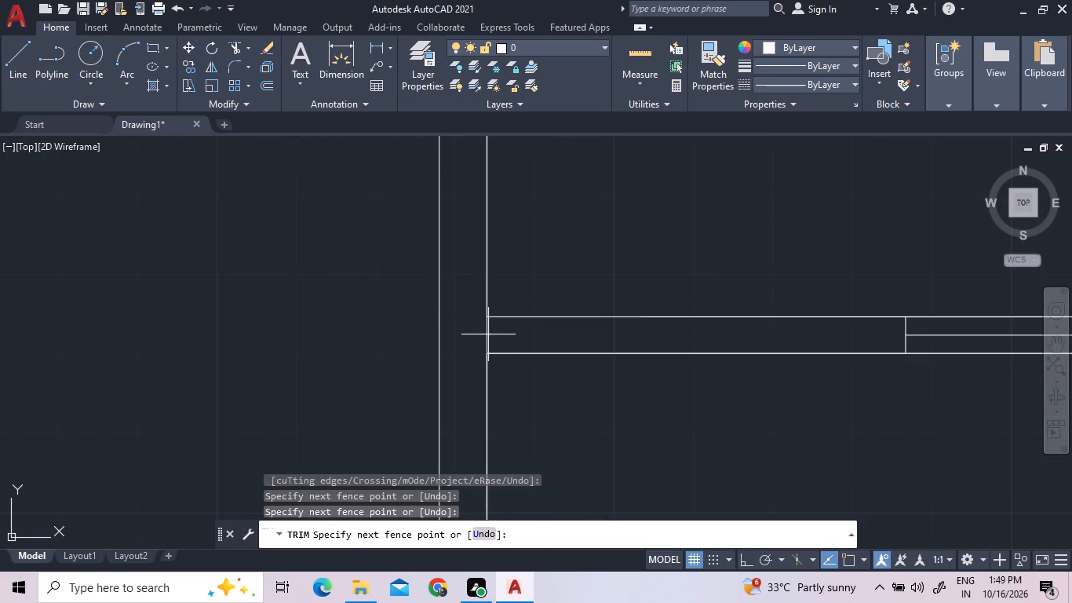
pyautogui.click(481, 334)
# Draw two door jamb lines across the upper-left Living/Dining corridor wall, between the outer wall and the window.
pyautogui.click(30, 62)
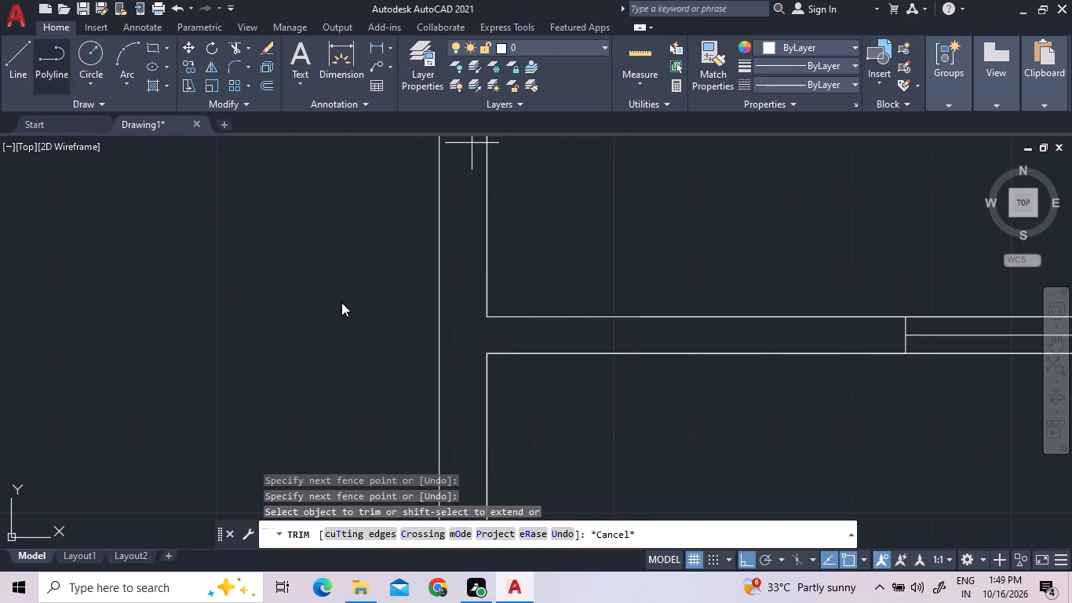
pyautogui.click(531, 316)
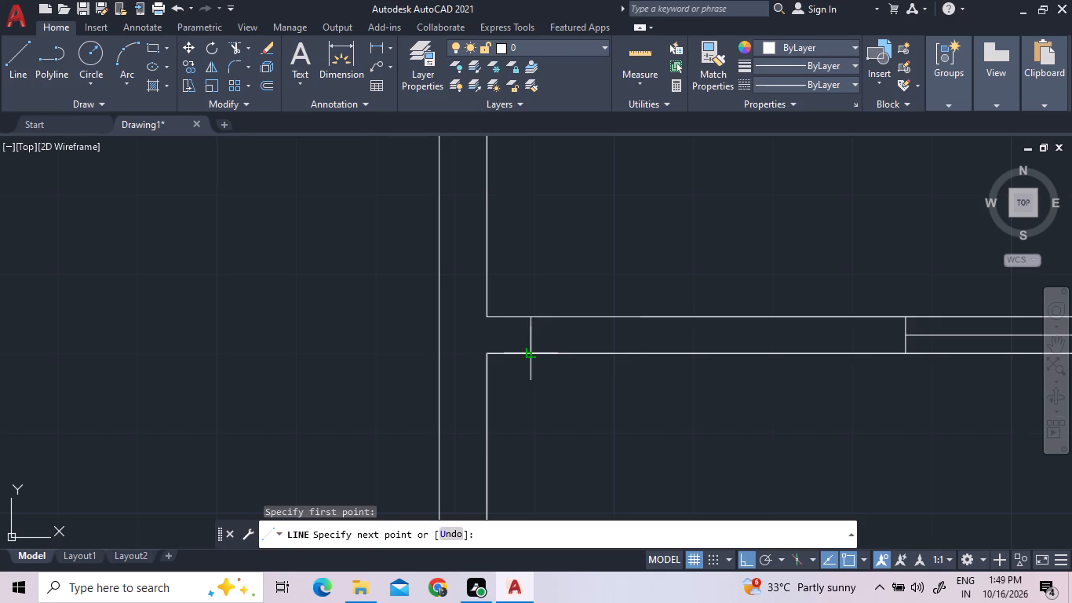
pyautogui.click(527, 355)
pyautogui.click(10, 68)
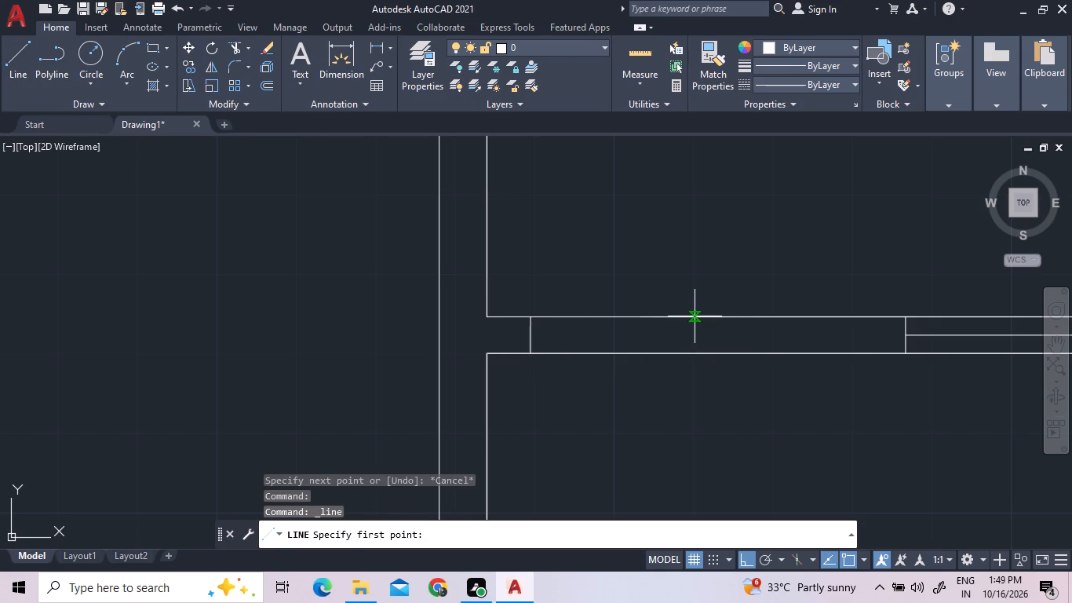
pyautogui.click(695, 318)
pyautogui.click(692, 353)
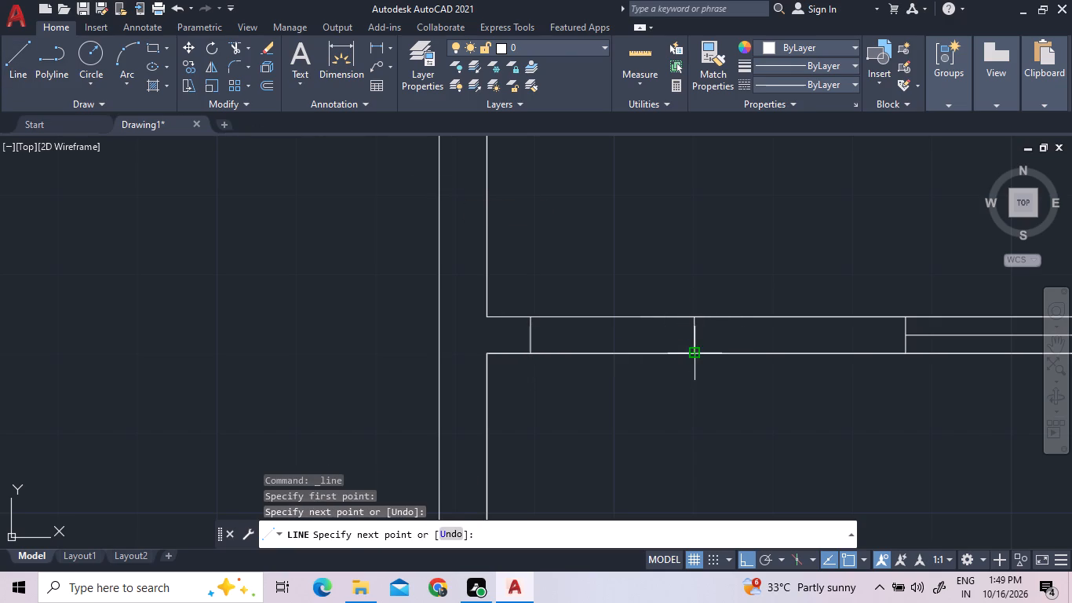
pyautogui.rightClick(682, 237)
pyautogui.click(693, 252)
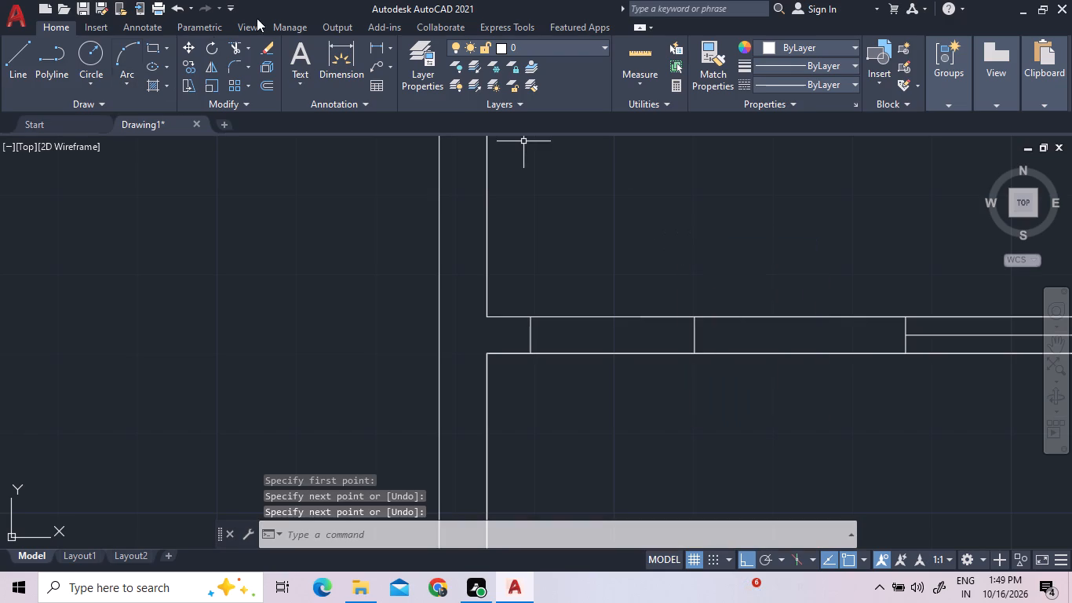
# Trim both corridor wall faces between the two jamb lines to open the upper-left flat's entrance doorway.
pyautogui.click(237, 47)
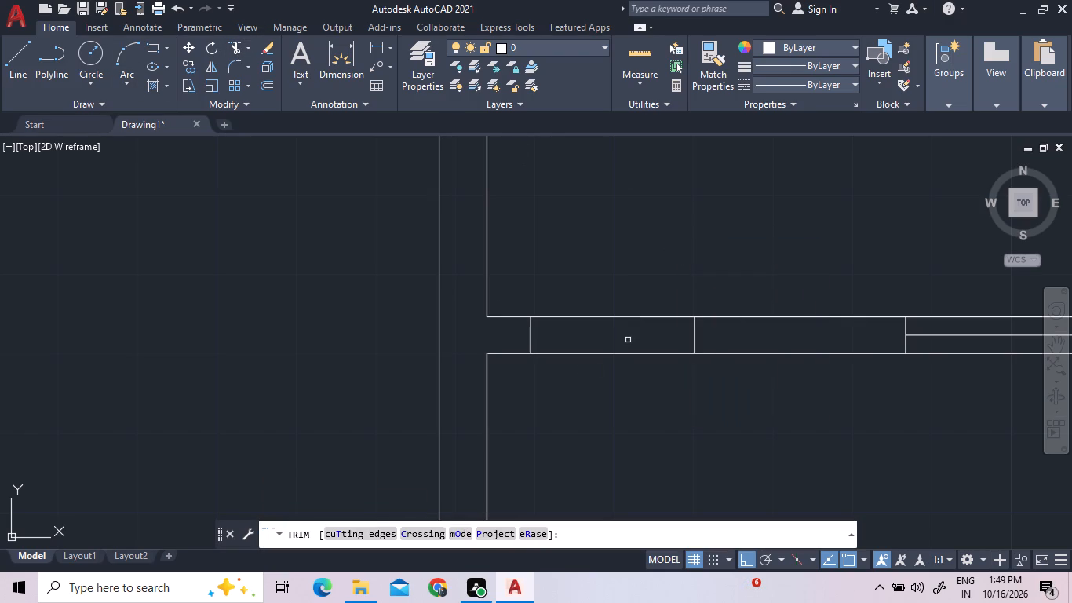
pyautogui.moveTo(621, 365); pyautogui.dragTo(622, 351)
pyautogui.click(622, 279)
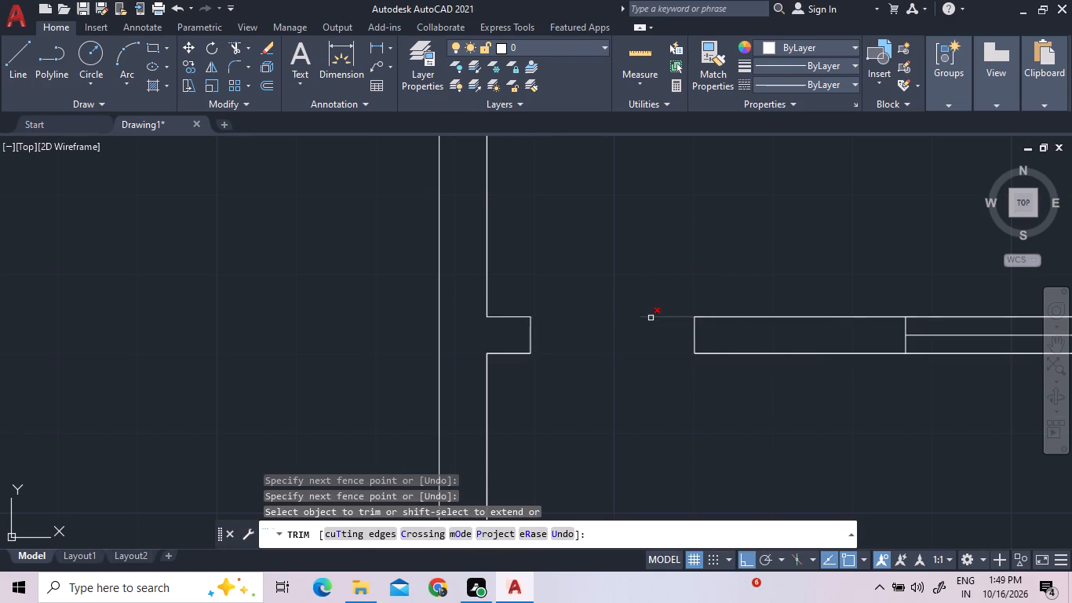
pyautogui.click(651, 318)
pyautogui.scroll(-3, 668, 291)
pyautogui.scroll(-2, 849, 335)
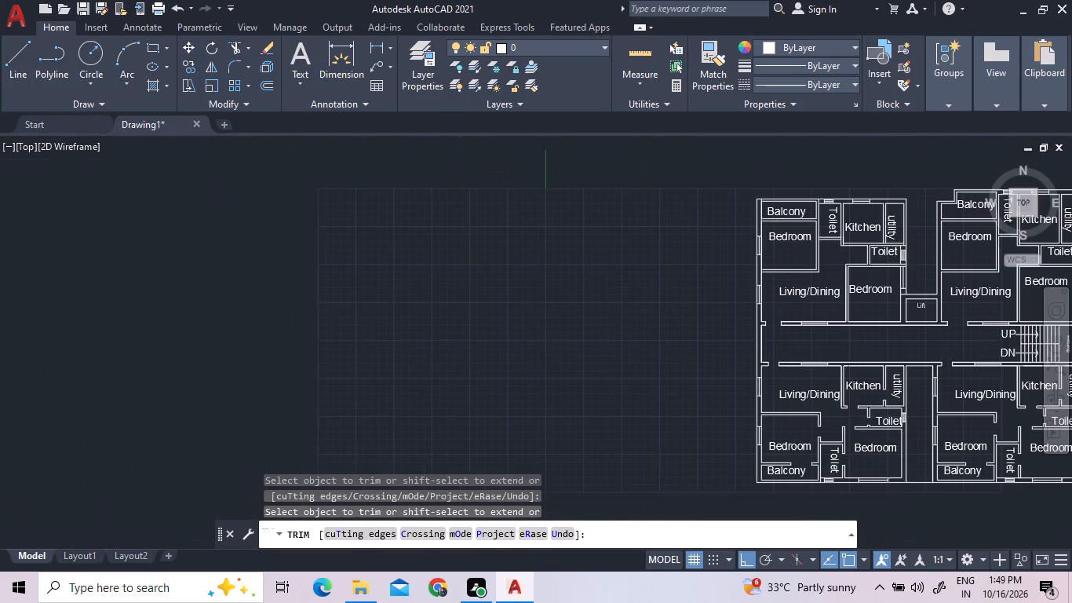
pyautogui.scroll(2, 933, 244)
pyautogui.scroll(-1, 916, 261)
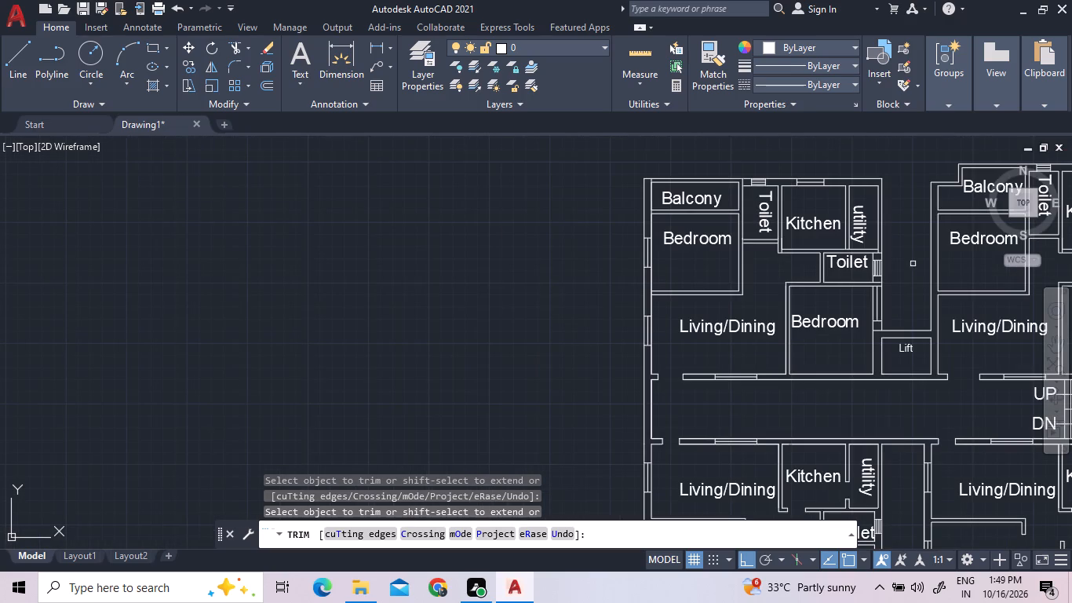
pyautogui.moveTo(976, 366); pyautogui.dragTo(775, 353, button='middle')
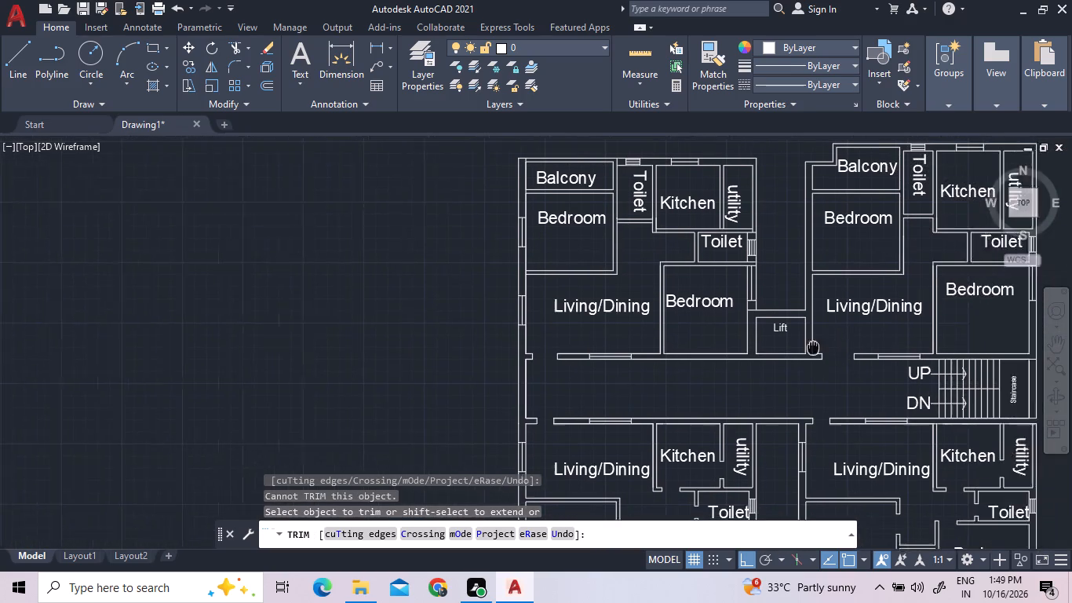
pyautogui.moveTo(775, 353); pyautogui.dragTo(635, 357, button='middle')
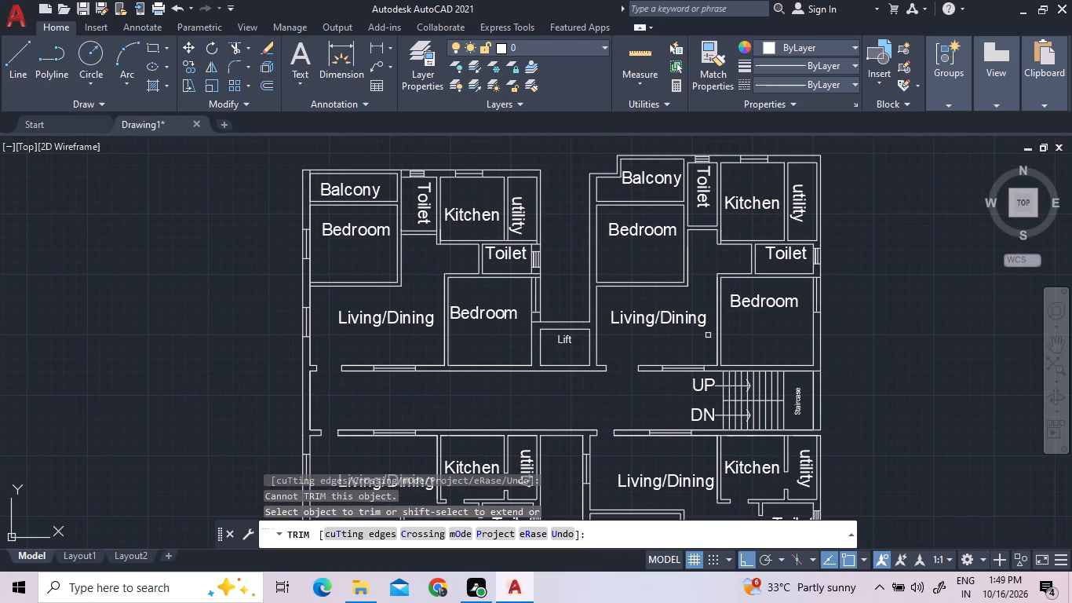
pyautogui.rightClick(874, 325)
pyautogui.click(877, 333)
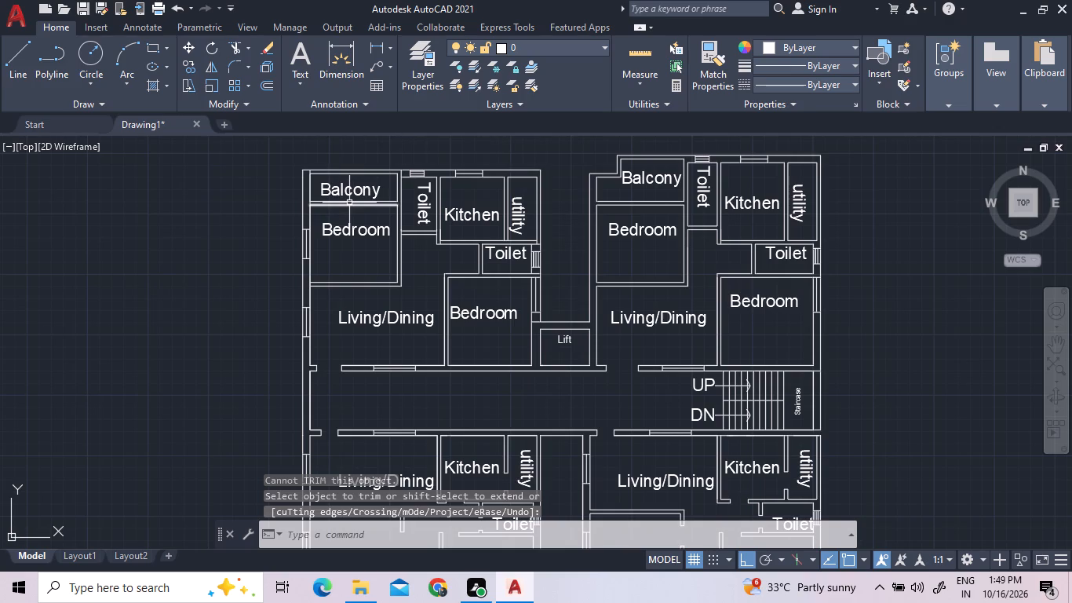
# Draw two door jamb lines across the wall between the Balcony and Bedroom of the upper-left flat.
pyautogui.click(13, 64)
pyautogui.scroll(6, 329, 204)
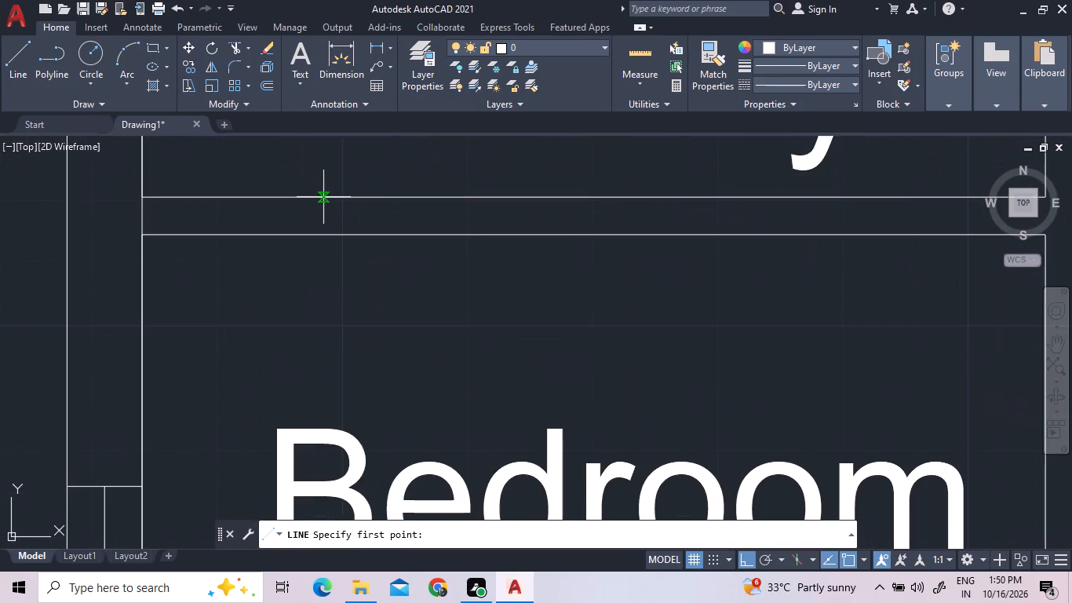
pyautogui.click(323, 197)
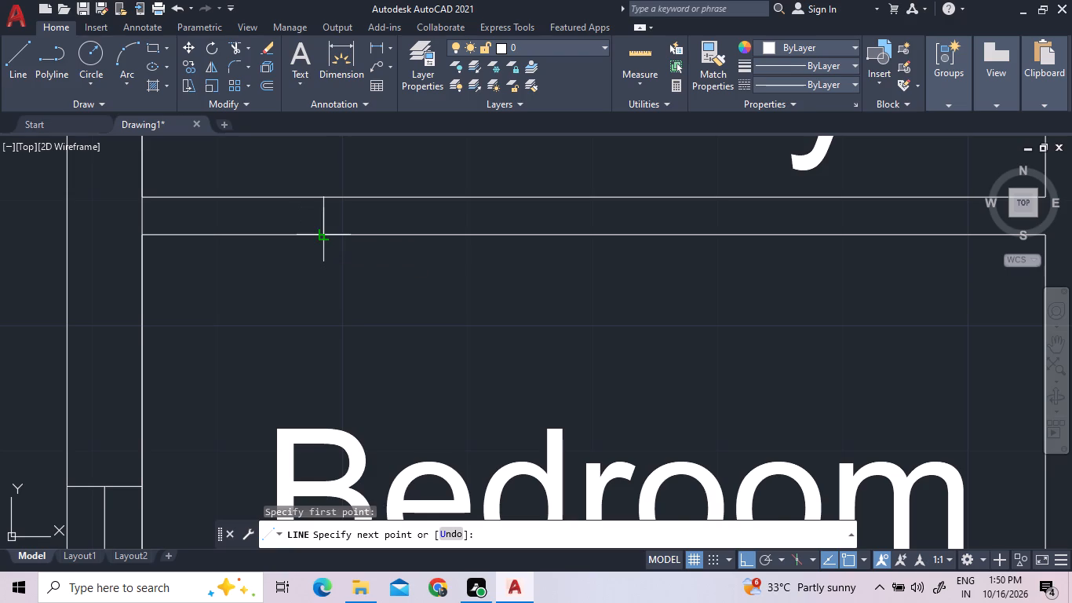
pyautogui.click(324, 236)
pyautogui.click(16, 65)
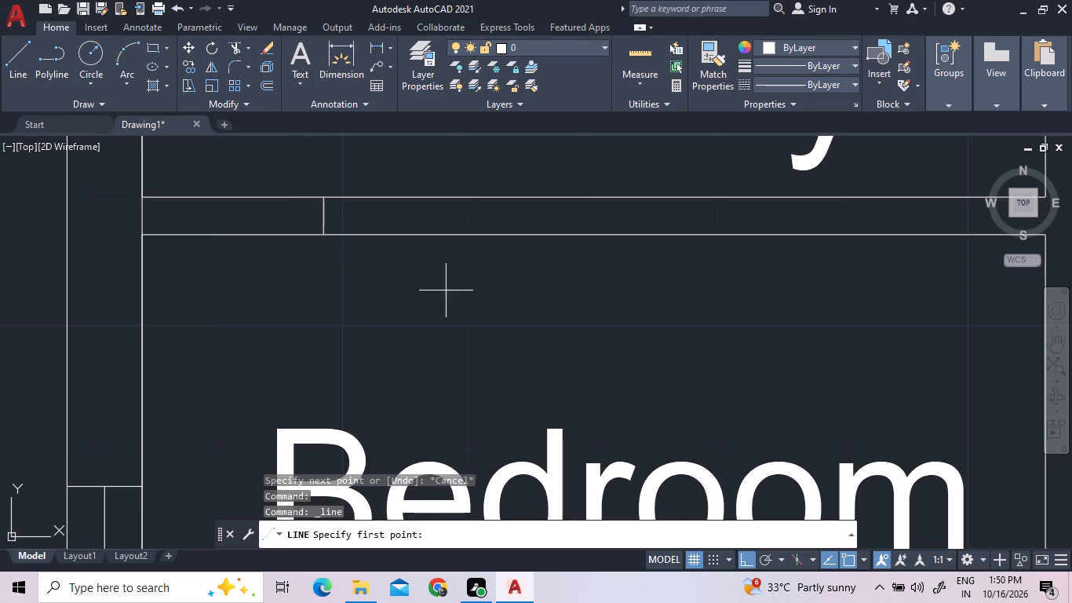
pyautogui.click(507, 198)
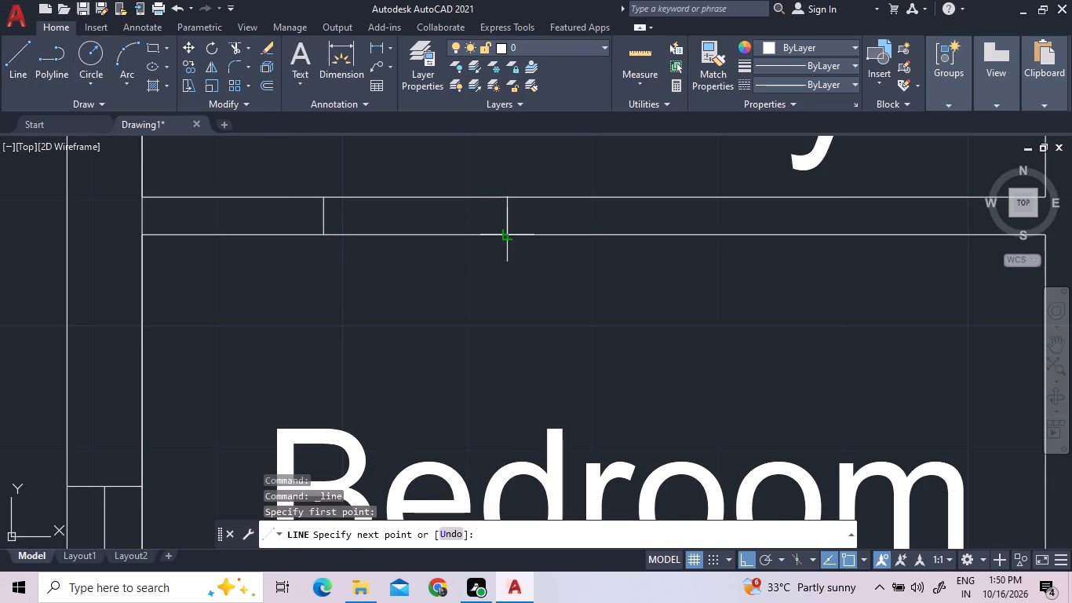
pyautogui.click(502, 234)
pyautogui.rightClick(404, 221)
pyautogui.click(414, 229)
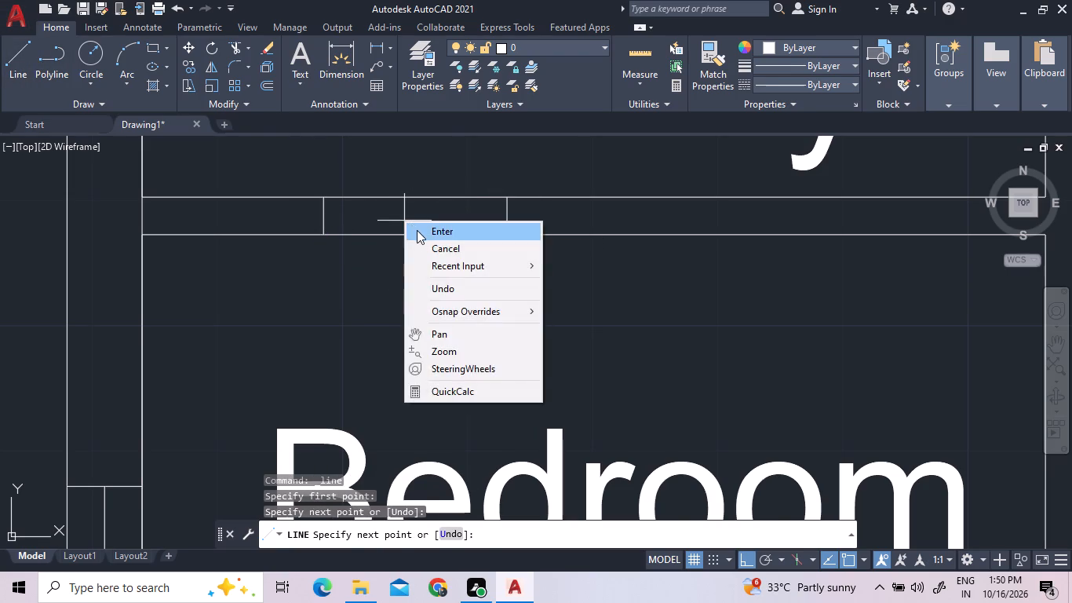
# Draw two door jamb lines across the wall between the upper-left flat's Bedroom and Living/Dining, near the outer wall.
pyautogui.scroll(-4, 410, 204)
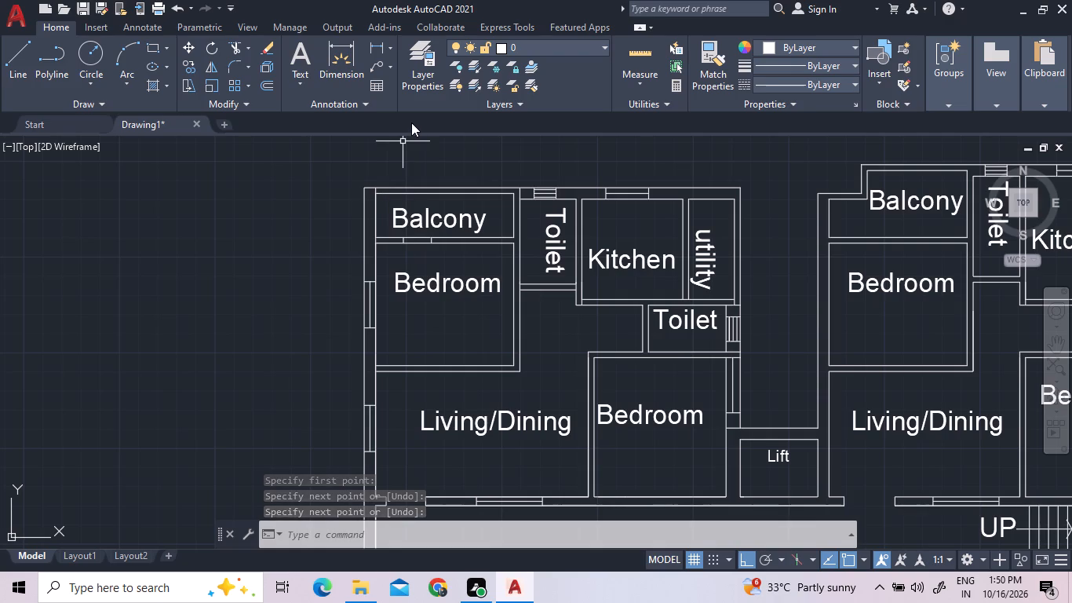
pyautogui.click(16, 71)
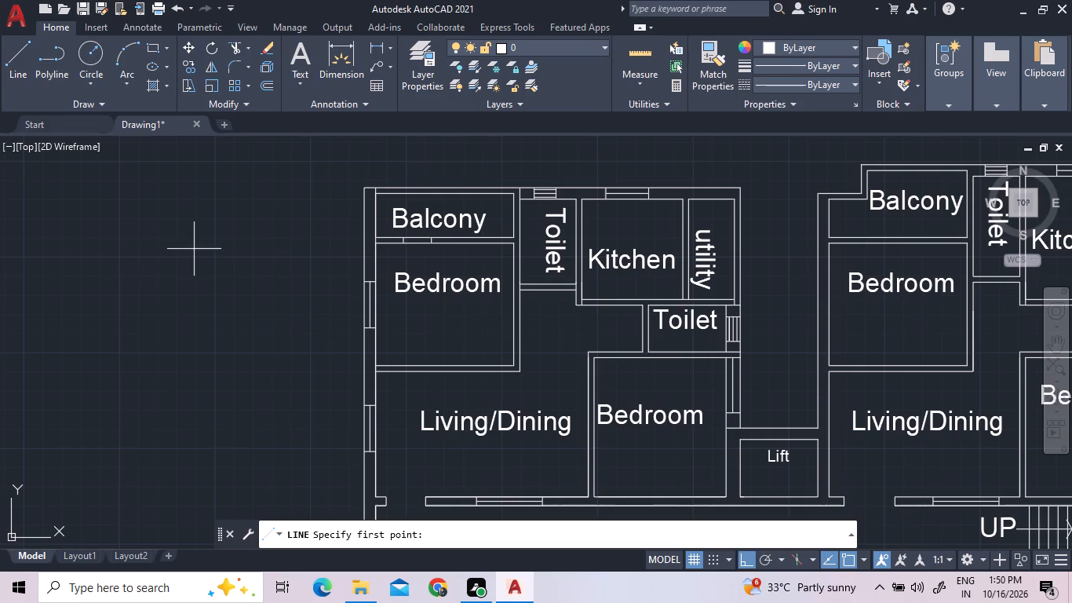
pyautogui.scroll(2, 466, 378)
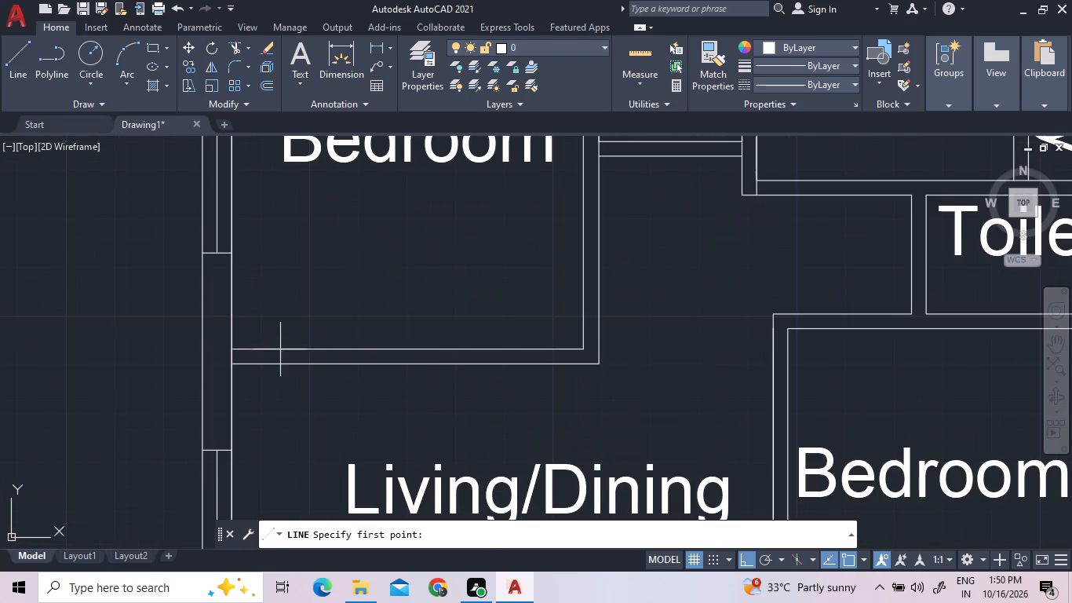
pyautogui.scroll(2, 286, 351)
pyautogui.click(290, 349)
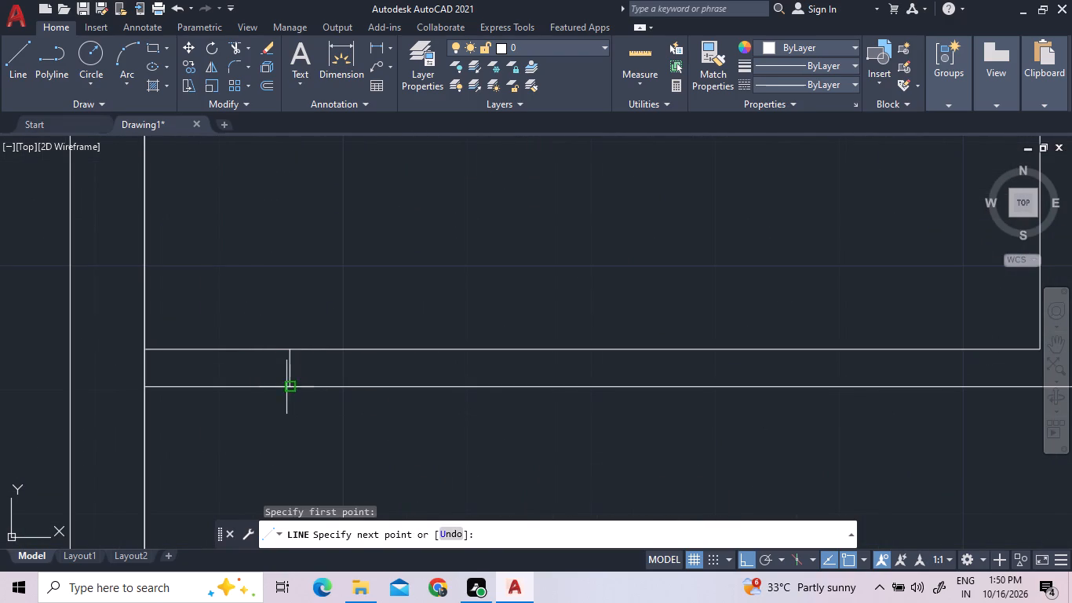
pyautogui.click(286, 387)
pyautogui.click(24, 72)
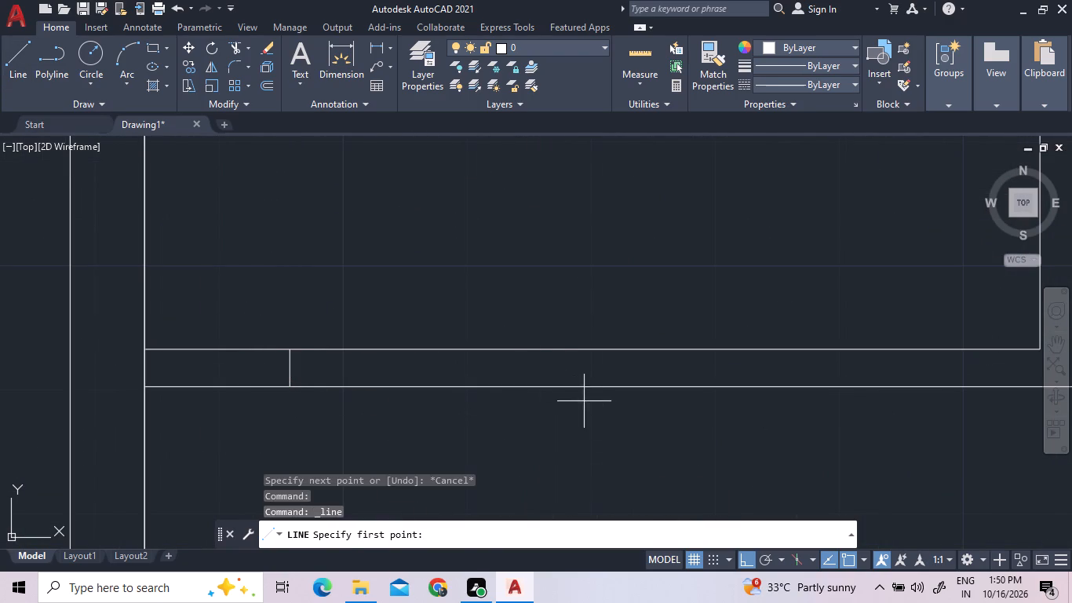
pyautogui.click(538, 349)
pyautogui.click(539, 385)
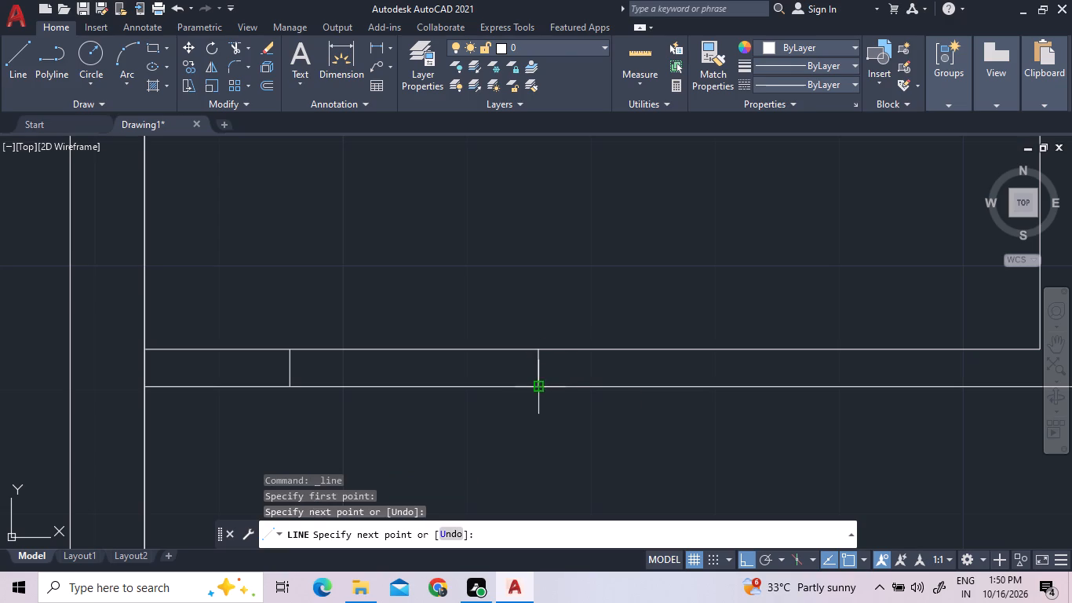
# Draw two jamb lines across the top wall of the upper-left flat's Bedroom beside the lift, one at its inner corner by Living/Dining.
pyautogui.click(14, 54)
pyautogui.scroll(-2, 187, 203)
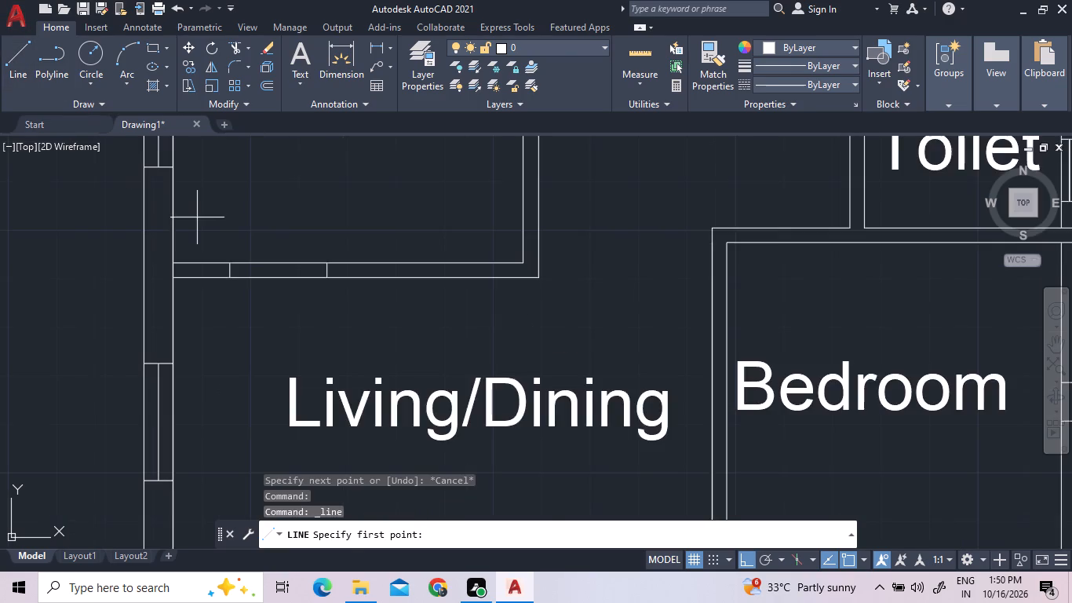
pyautogui.scroll(-2, 199, 222)
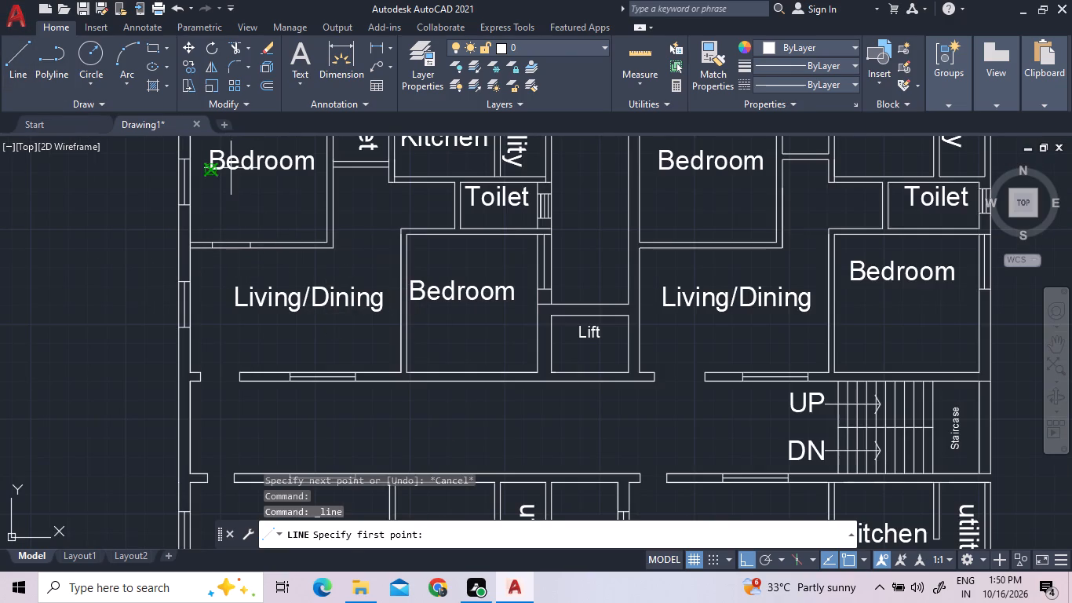
pyautogui.scroll(2, 444, 225)
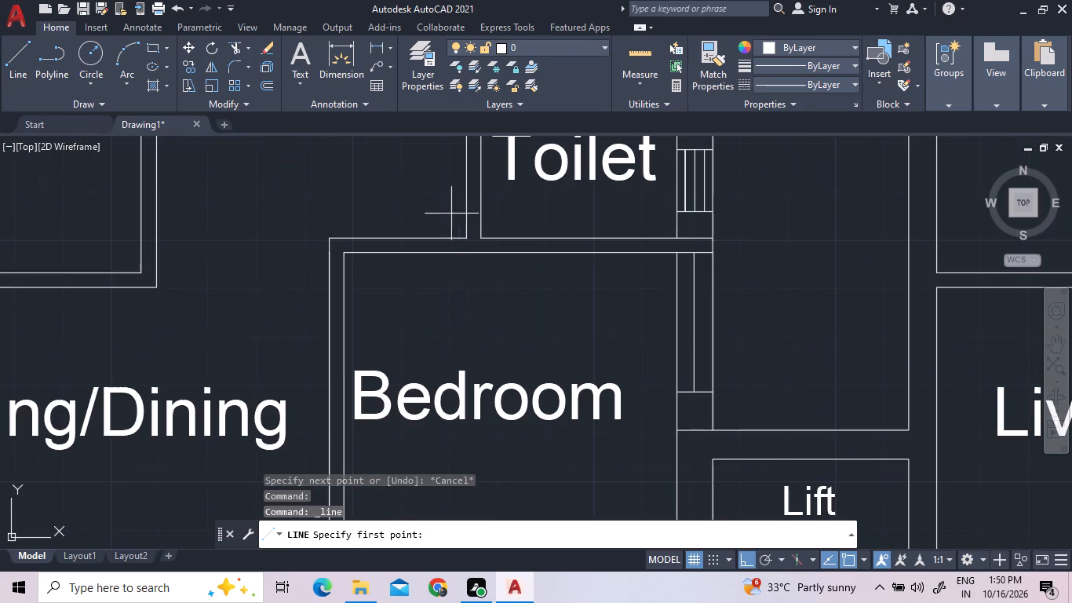
pyautogui.click(430, 238)
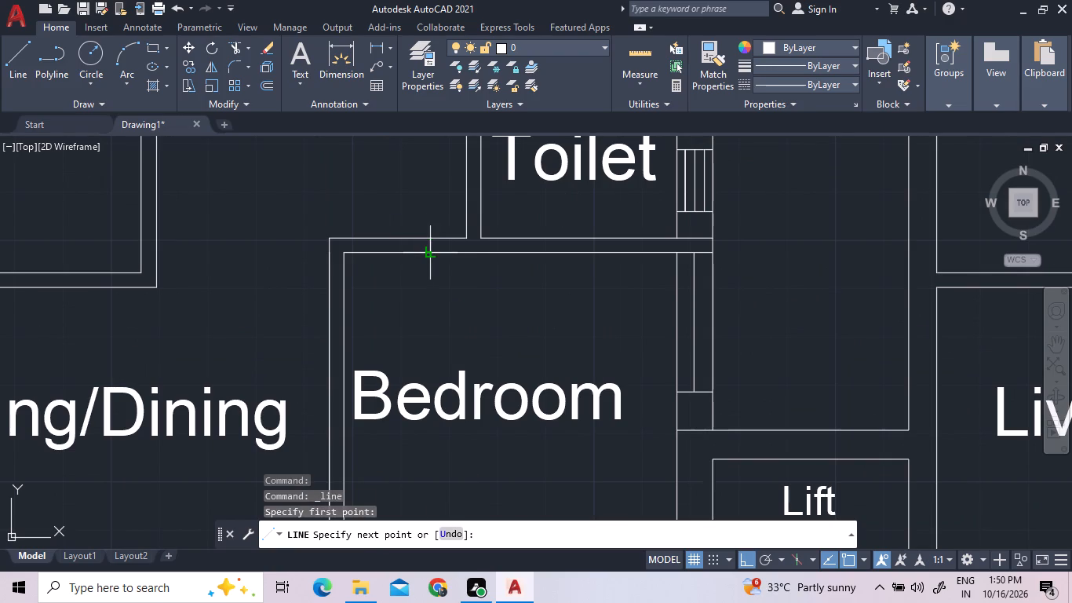
pyautogui.click(433, 254)
pyautogui.click(24, 65)
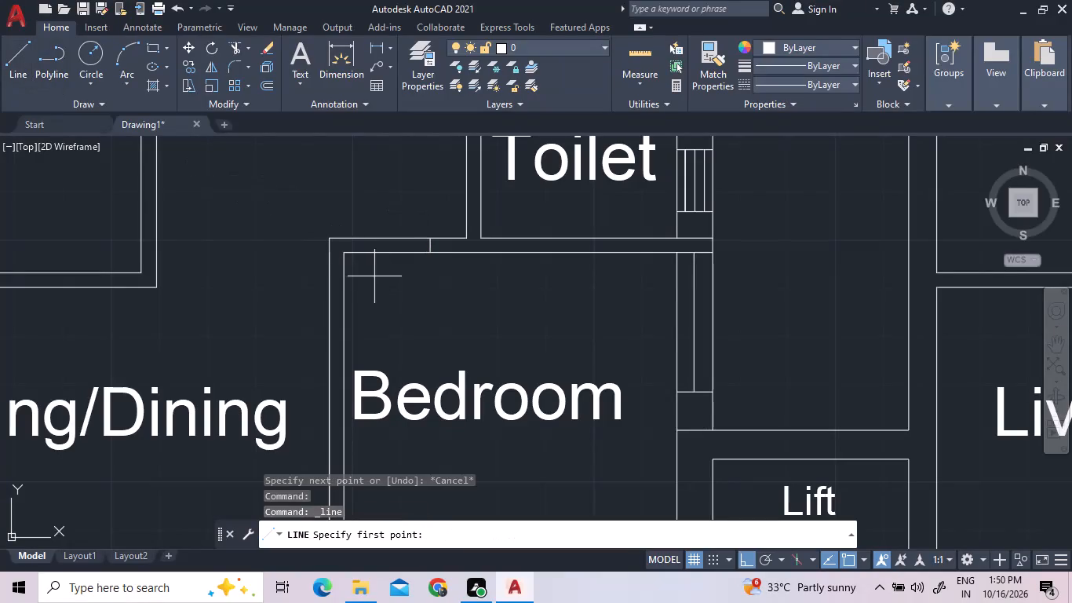
pyautogui.click(348, 254)
pyautogui.click(342, 236)
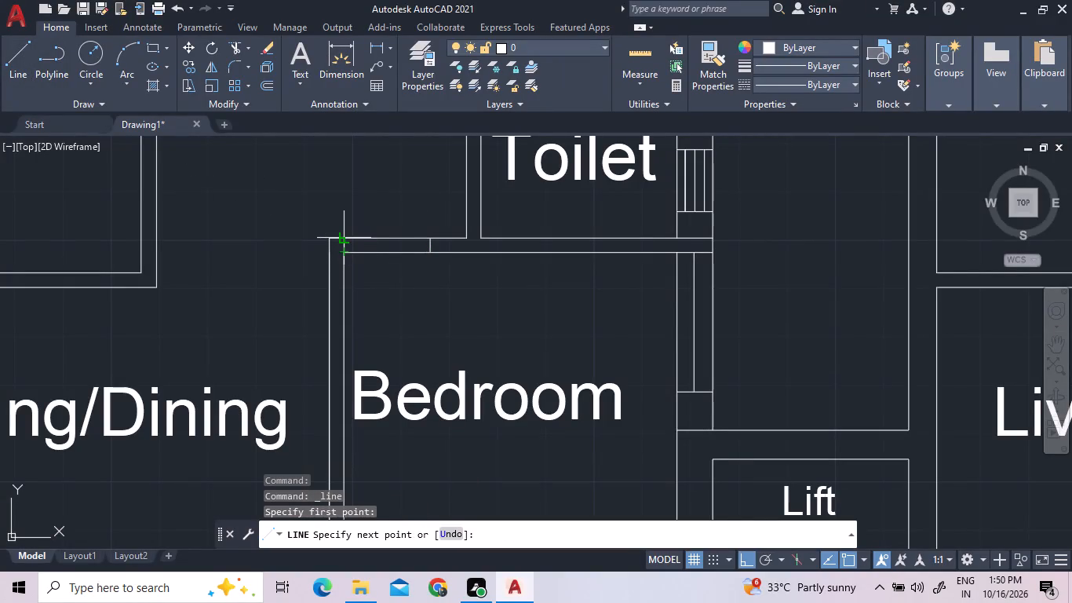
pyautogui.rightClick(372, 210)
pyautogui.click(385, 221)
# Draw two door jamb lines across the wall between the upper-left flat's Toilet and the Bedroom below it.
pyautogui.scroll(-3, 374, 243)
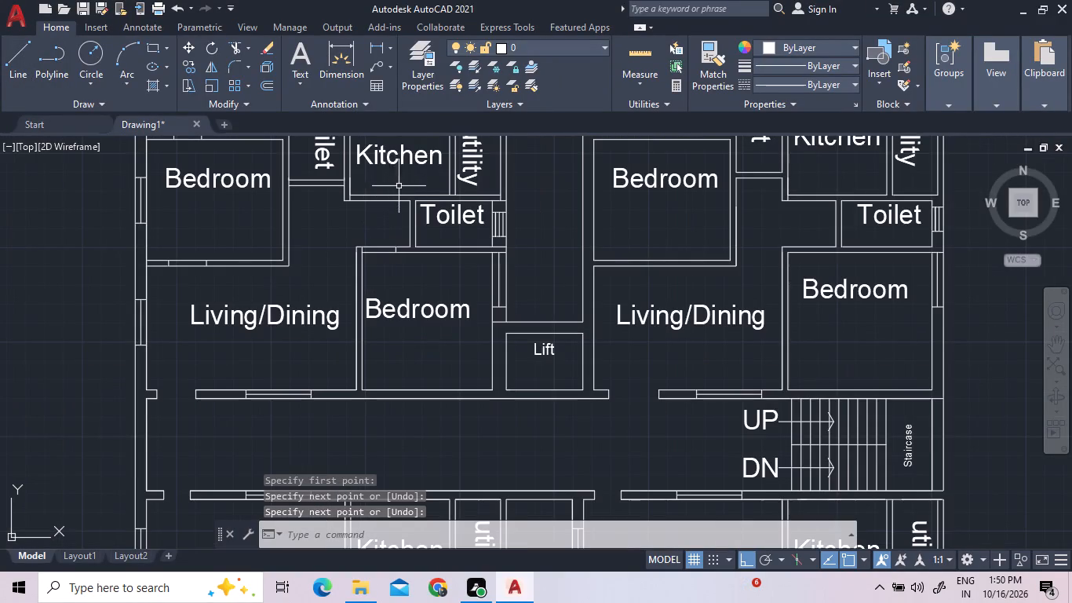
pyautogui.scroll(2, 448, 249)
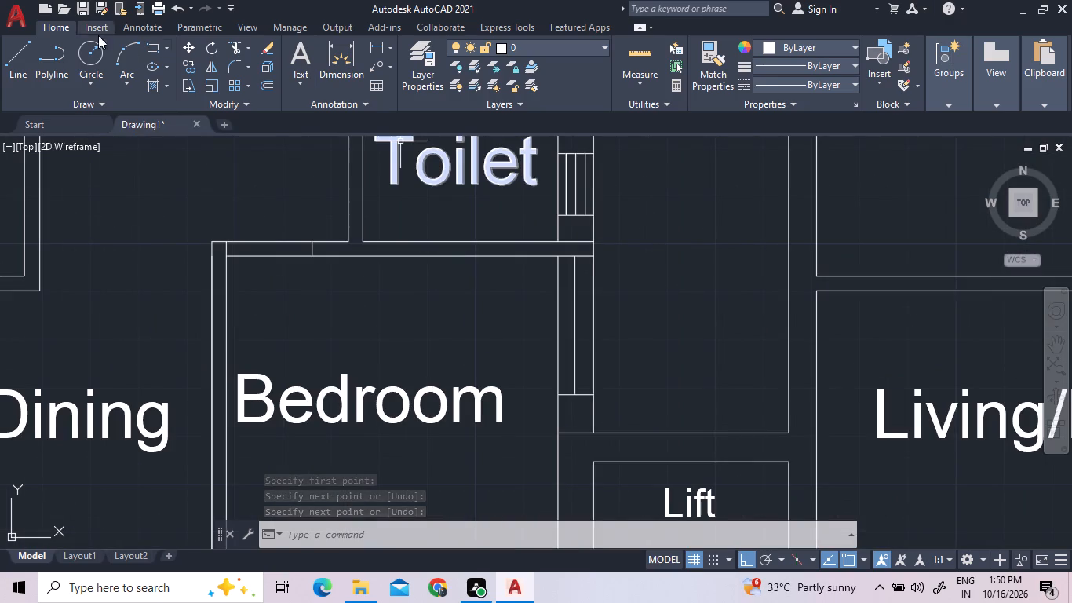
pyautogui.click(13, 66)
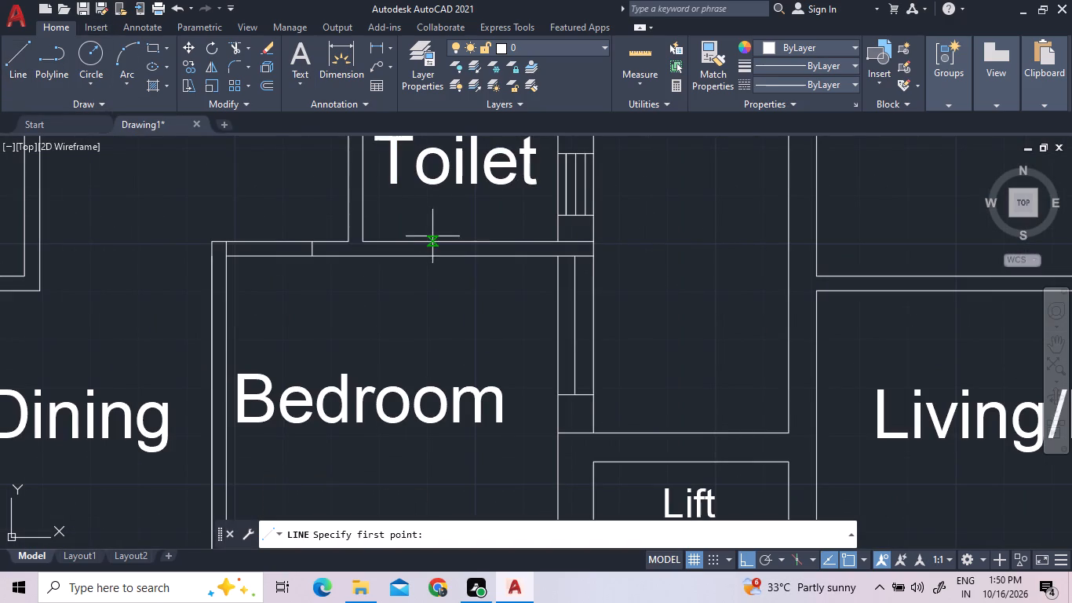
pyautogui.click(424, 241)
pyautogui.click(424, 253)
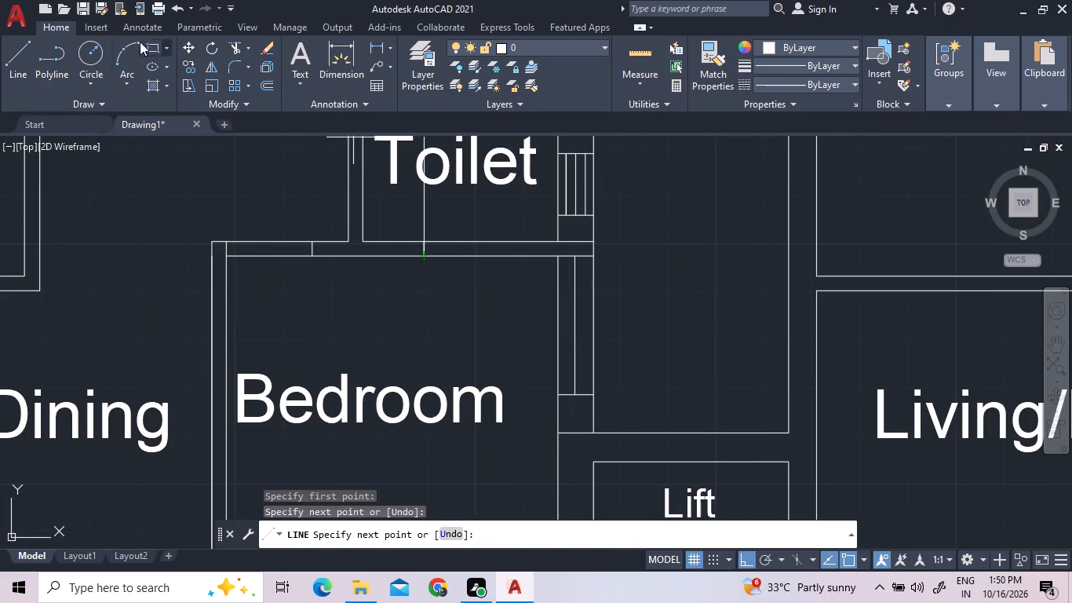
pyautogui.click(16, 68)
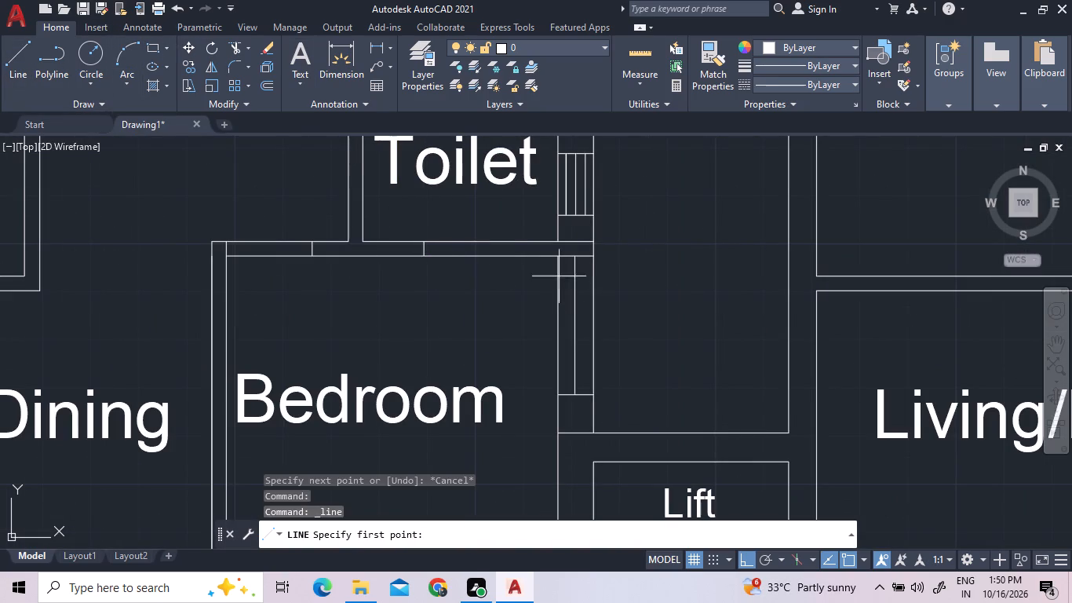
pyautogui.click(479, 242)
pyautogui.click(479, 252)
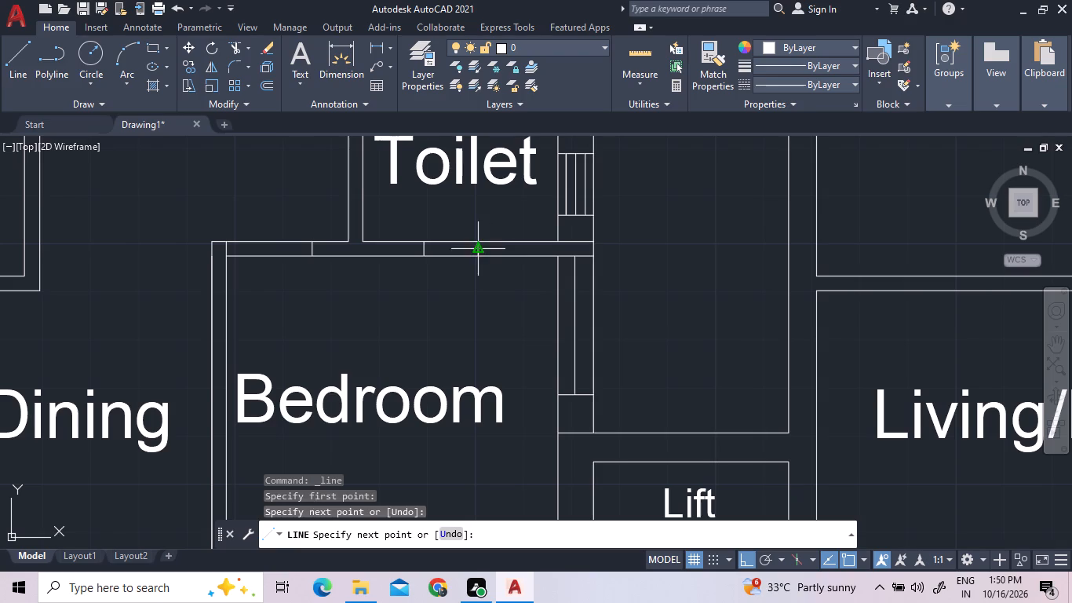
# Draw a door jamb line across the bottom wall of the upper-left flat's Kitchen, between its inner corner and the Toilet.
pyautogui.click(29, 63)
pyautogui.scroll(-3, 421, 270)
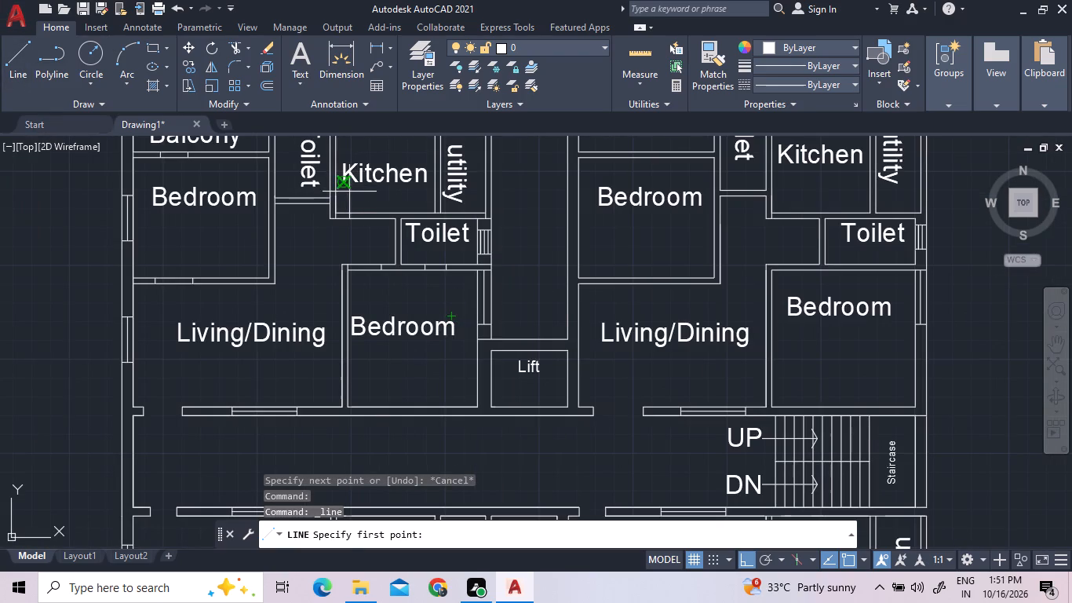
pyautogui.scroll(3, 346, 193)
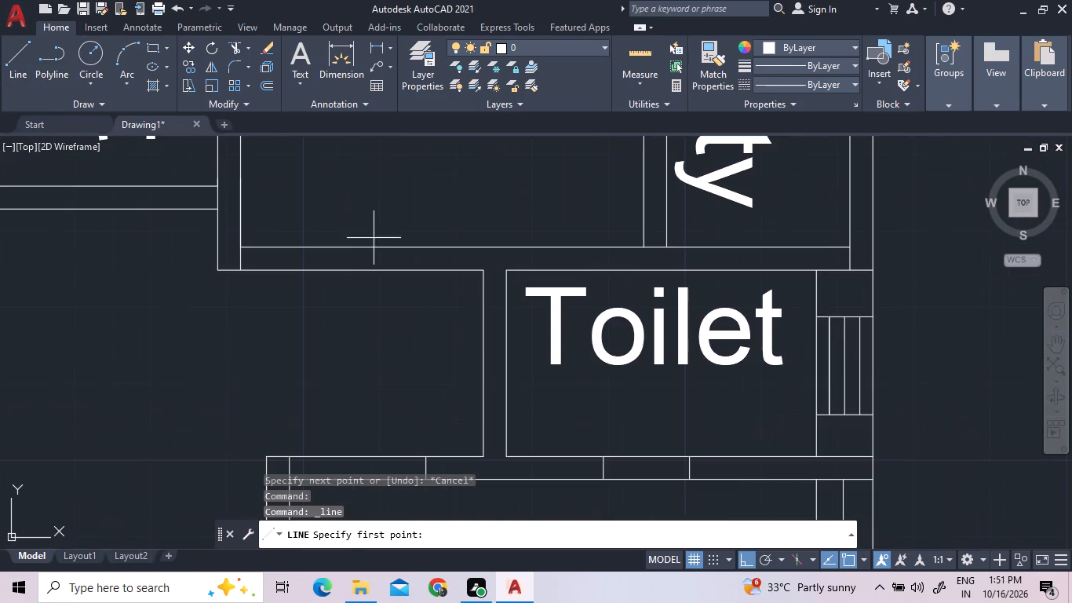
pyautogui.click(349, 274)
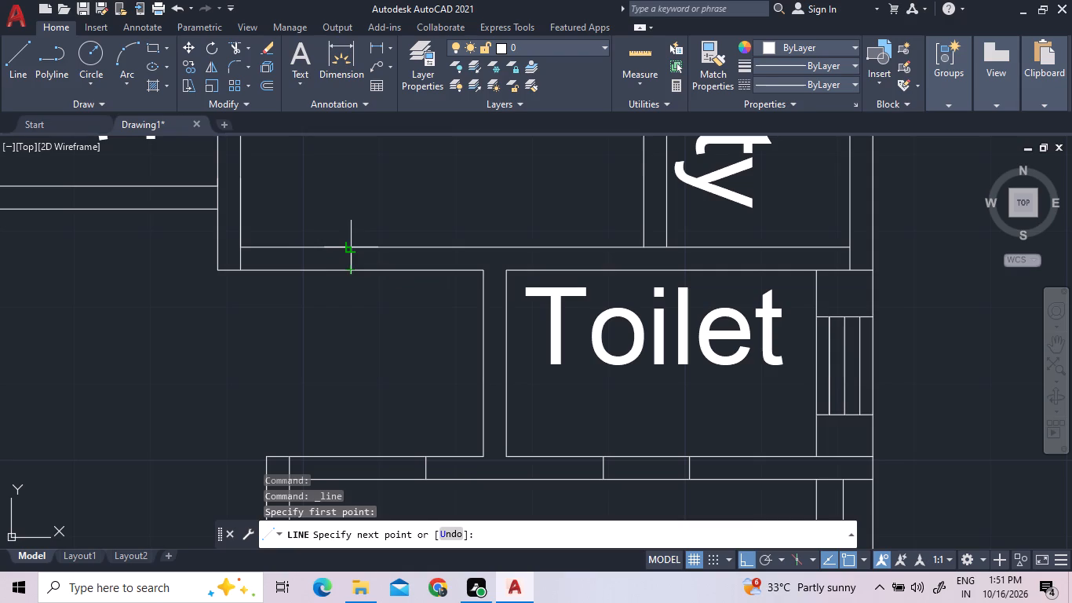
pyautogui.click(354, 247)
pyautogui.rightClick(372, 216)
pyautogui.click(383, 230)
pyautogui.scroll(-1, 403, 254)
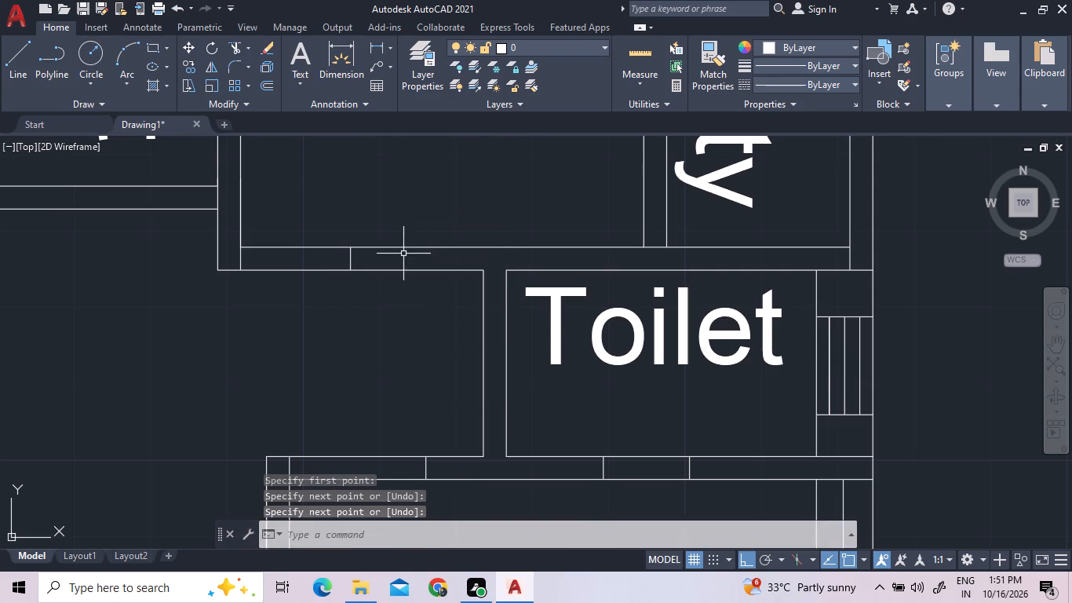
pyautogui.scroll(-3, 382, 265)
pyautogui.scroll(2, 438, 230)
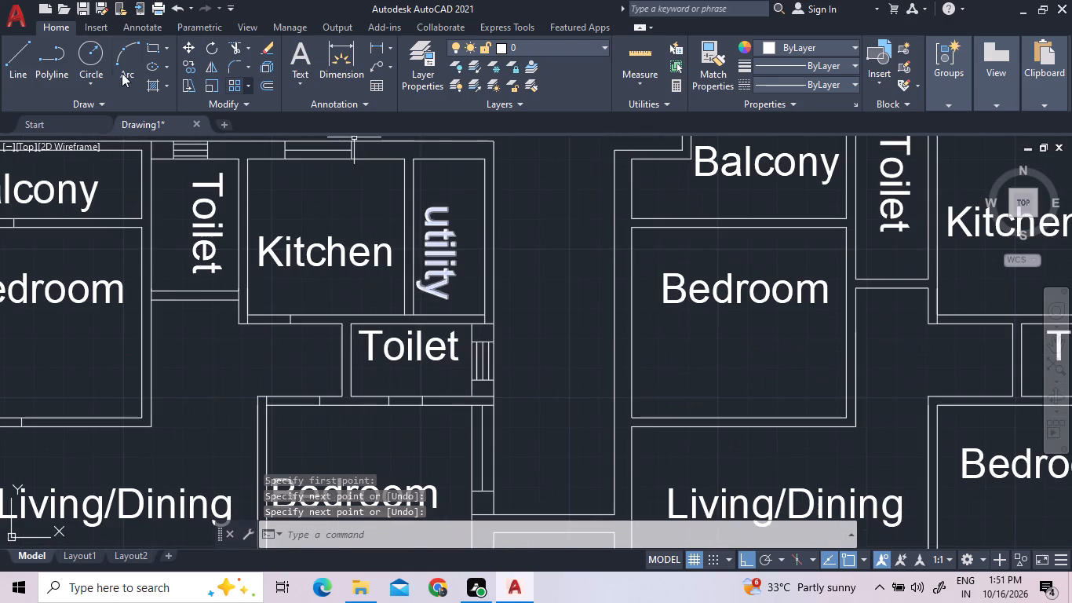
# Draw two door jamb lines across the wall between the upper-left flat's Kitchen and utility.
pyautogui.click(10, 73)
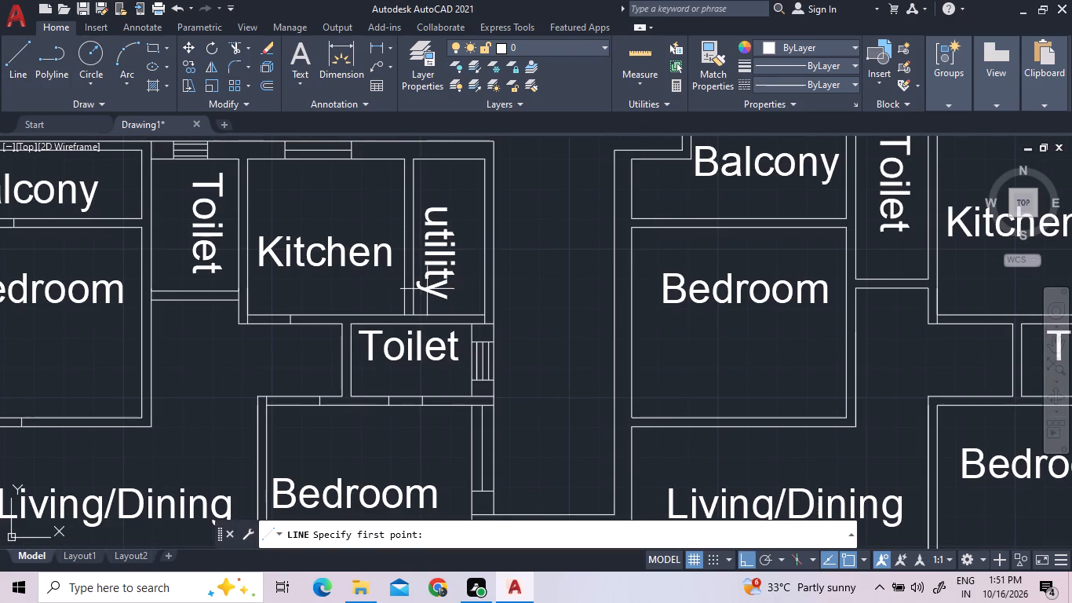
pyautogui.scroll(2, 405, 284)
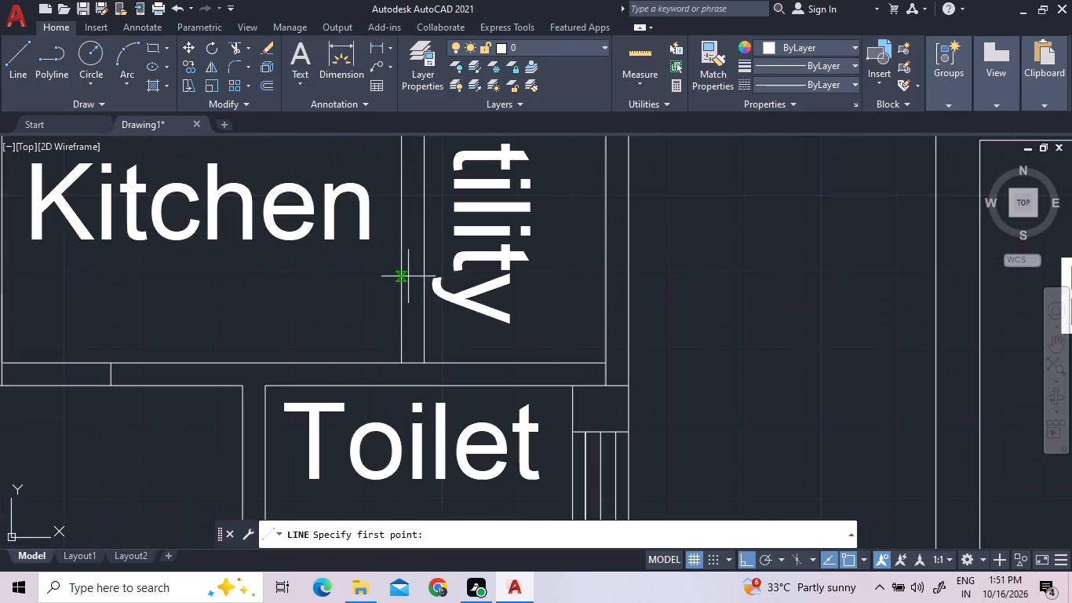
pyautogui.scroll(2, 402, 285)
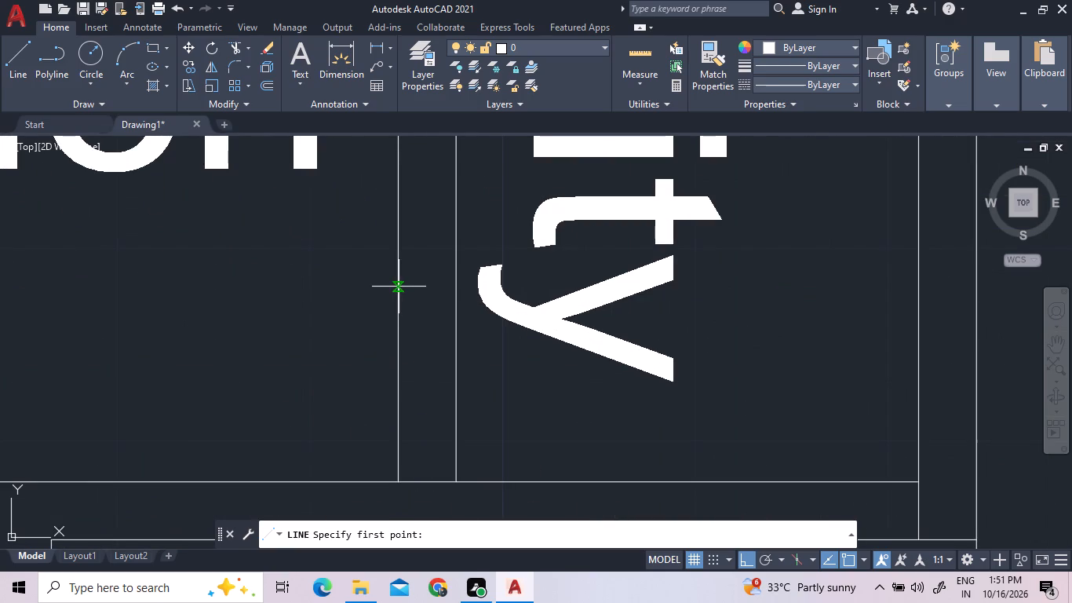
pyautogui.click(398, 285)
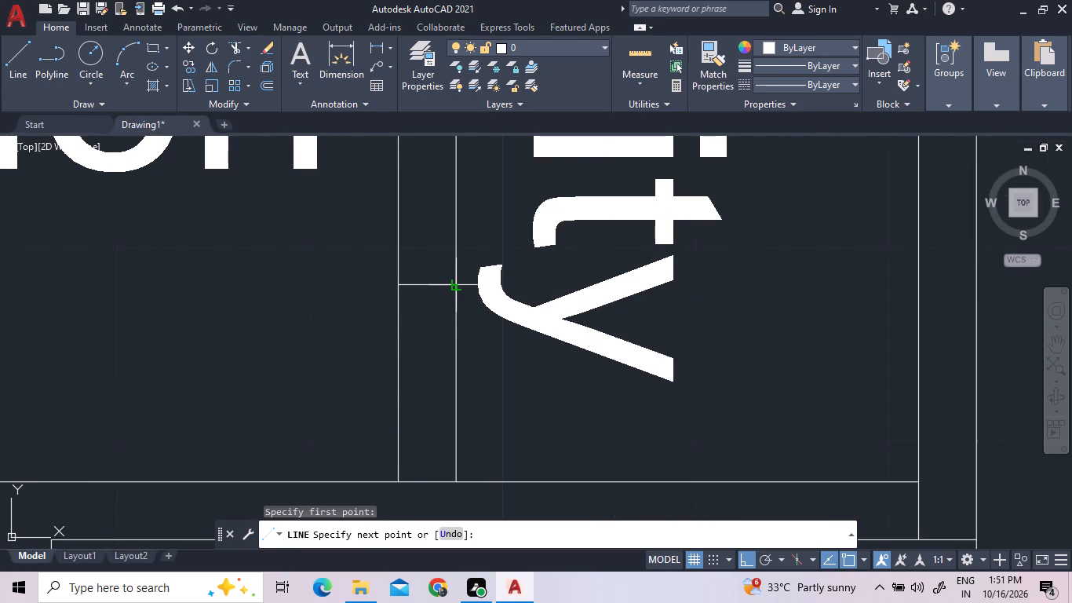
pyautogui.click(458, 288)
pyautogui.click(27, 70)
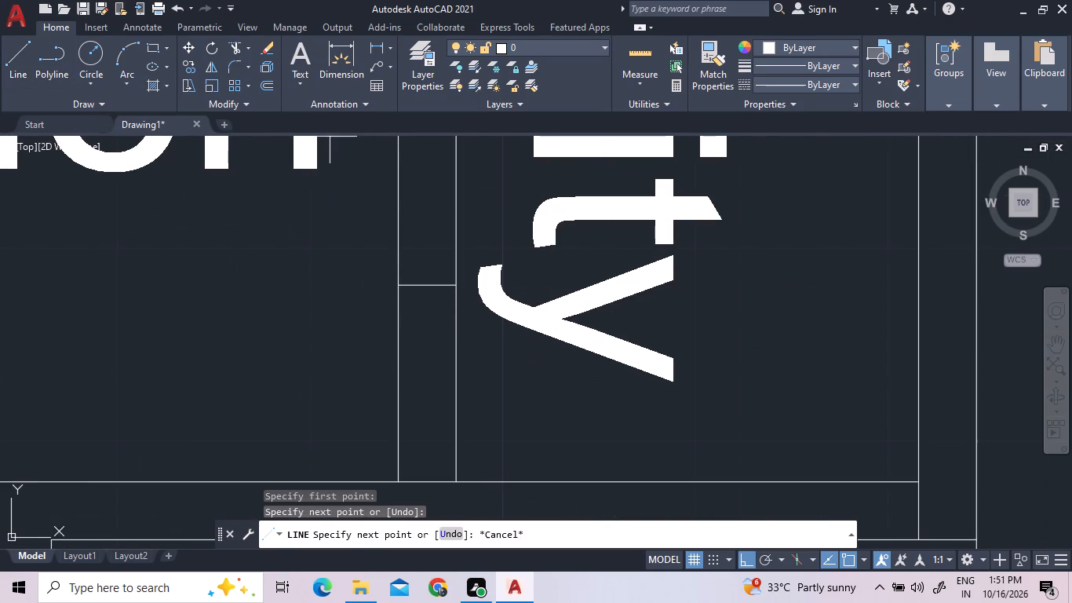
pyautogui.scroll(-2, 451, 302)
pyautogui.click(455, 209)
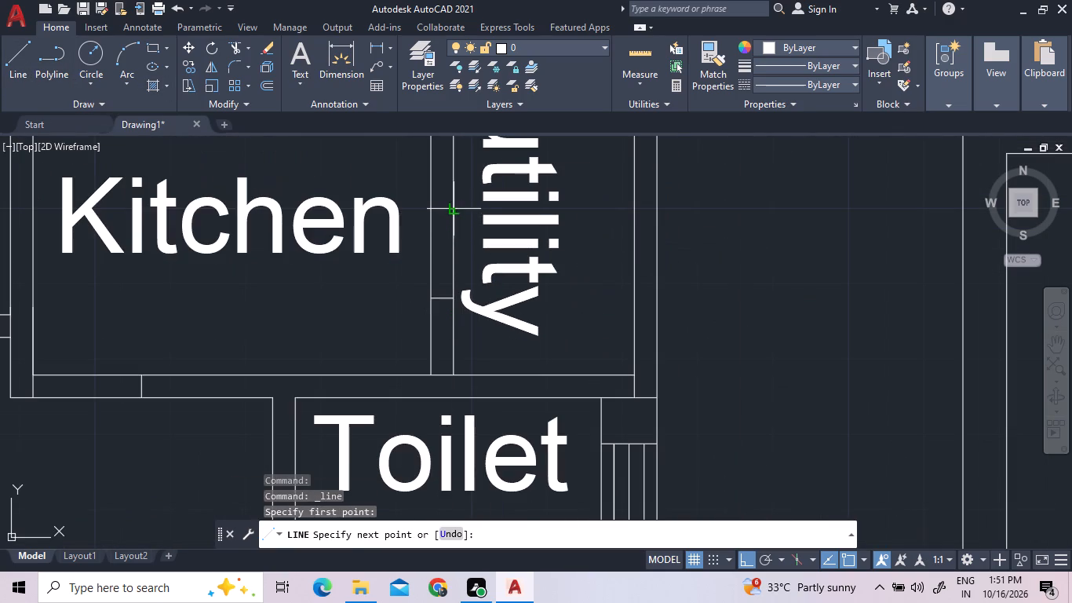
pyautogui.click(429, 210)
pyautogui.rightClick(442, 232)
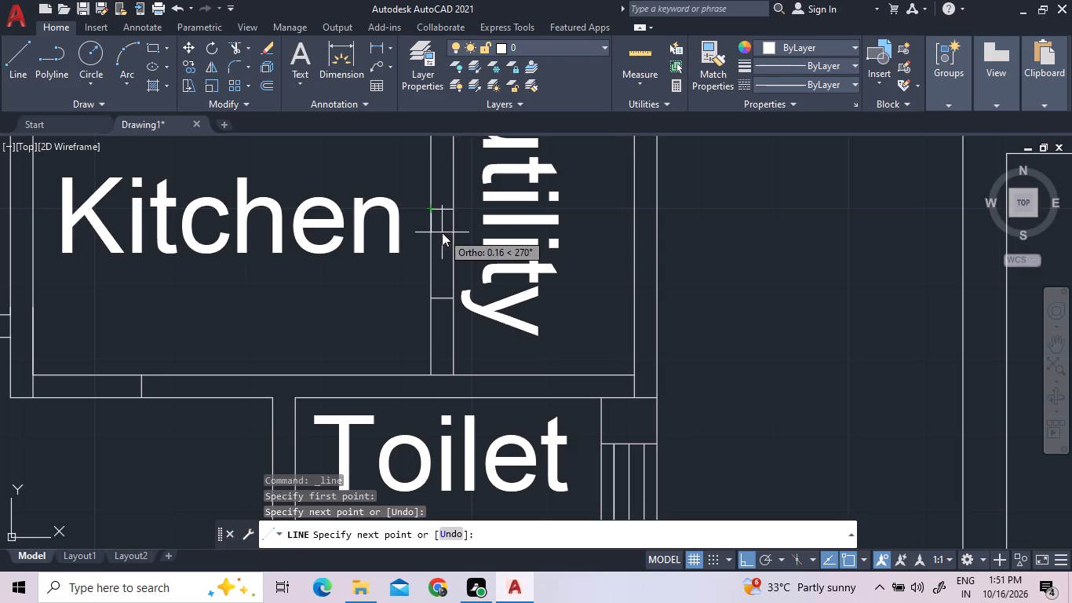
pyautogui.click(455, 243)
# Trim the wall lines at the upper-left Kitchen's two door openings, in its bottom wall and in the wall beside the utility.
pyautogui.scroll(-2, 481, 245)
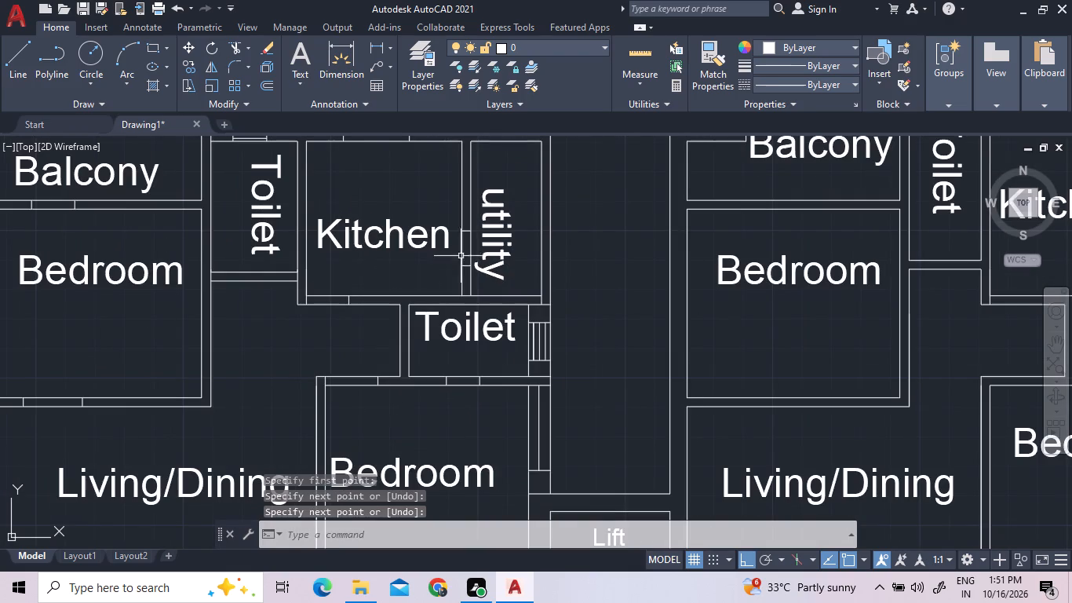
pyautogui.click(235, 45)
pyautogui.click(334, 314)
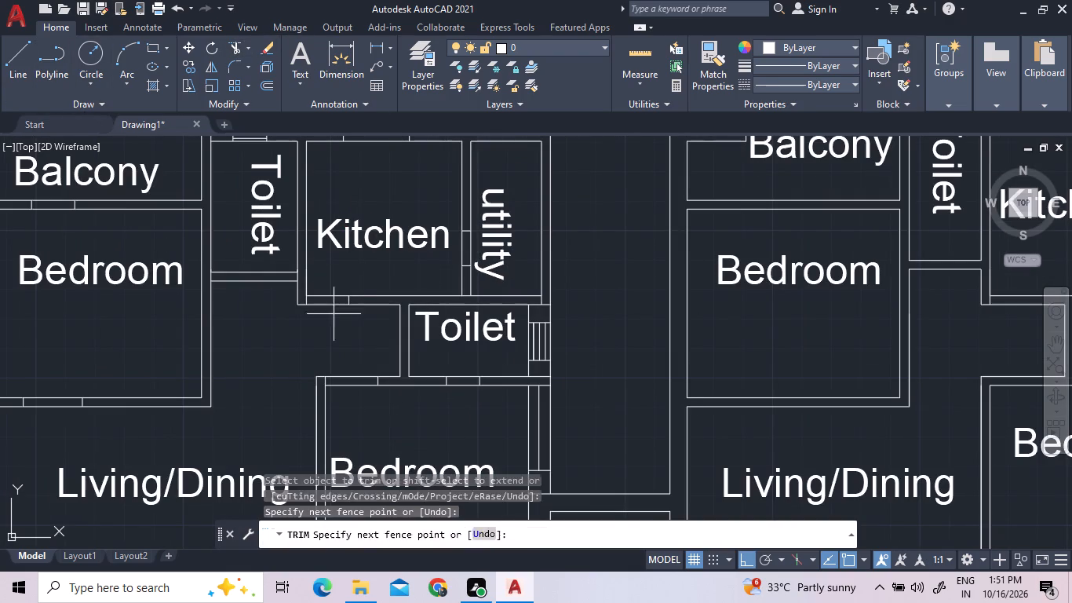
pyautogui.click(340, 284)
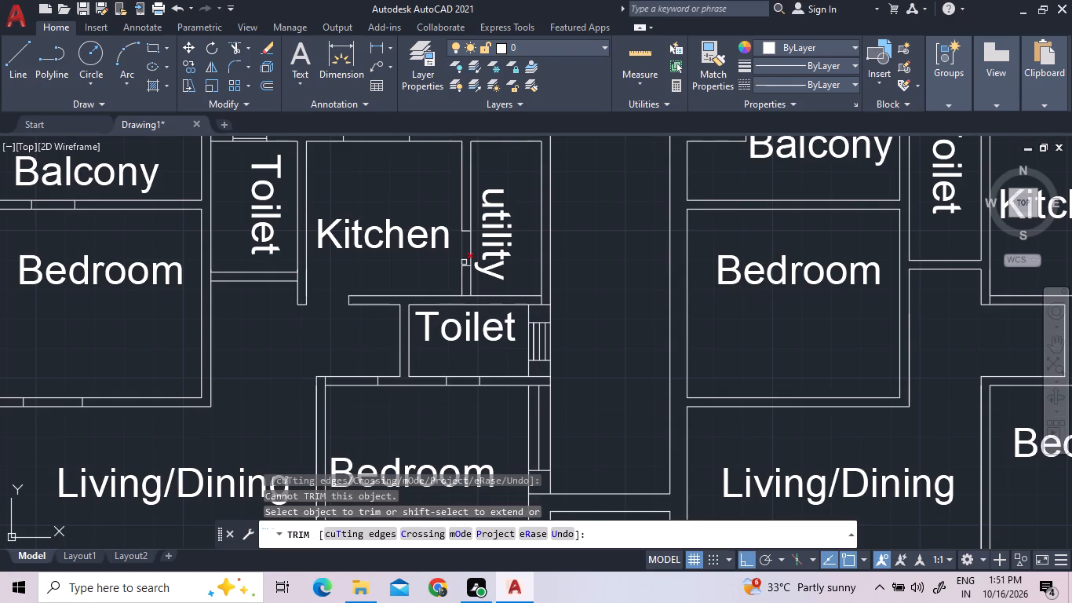
pyautogui.click(464, 263)
pyautogui.doubleClick(471, 250)
# Trim the wall lines at the two door openings along the top wall of the upper-left flat's Bedroom beside the lift, including the Toilet door.
pyautogui.click(469, 380)
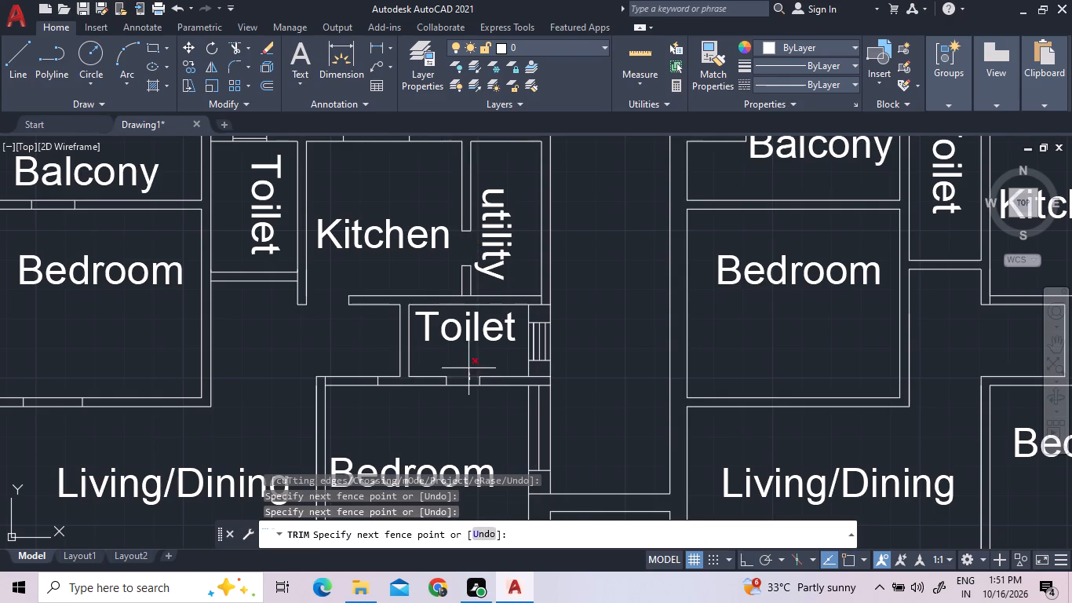
pyautogui.click(462, 398)
pyautogui.moveTo(465, 386); pyautogui.dragTo(470, 378)
pyautogui.click(468, 366)
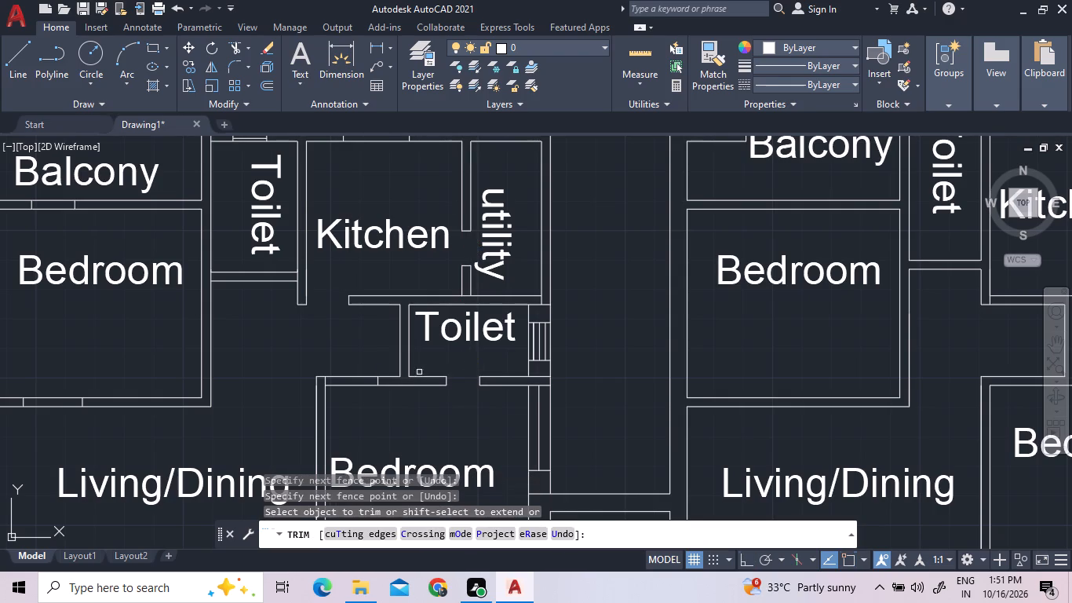
pyautogui.moveTo(356, 356); pyautogui.dragTo(354, 374)
pyautogui.click(344, 397)
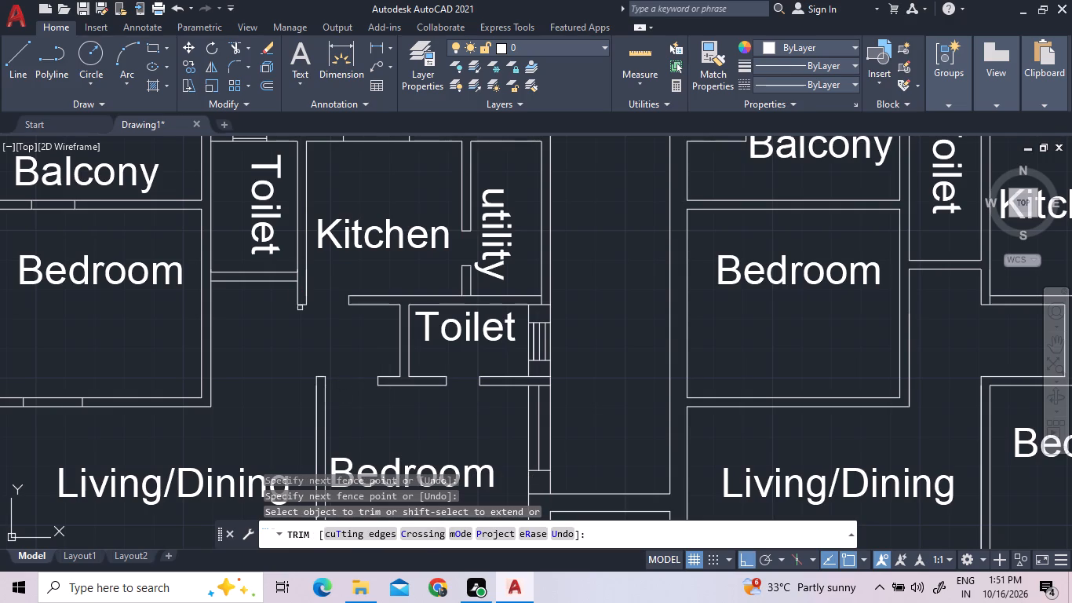
# Trim the wall lines at the outer Bedroom's two door openings in the upper-left flat, towards Living/Dining and towards the Balcony.
pyautogui.scroll(-2, 294, 310)
pyautogui.scroll(3, 195, 362)
pyautogui.click(208, 342)
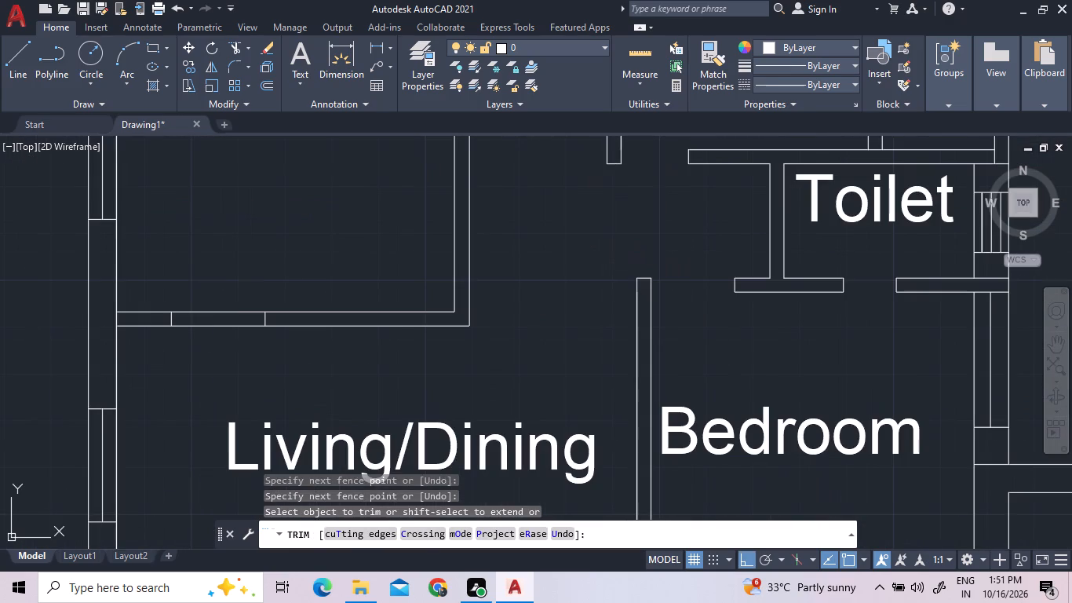
pyautogui.click(217, 276)
pyautogui.scroll(-3, 227, 283)
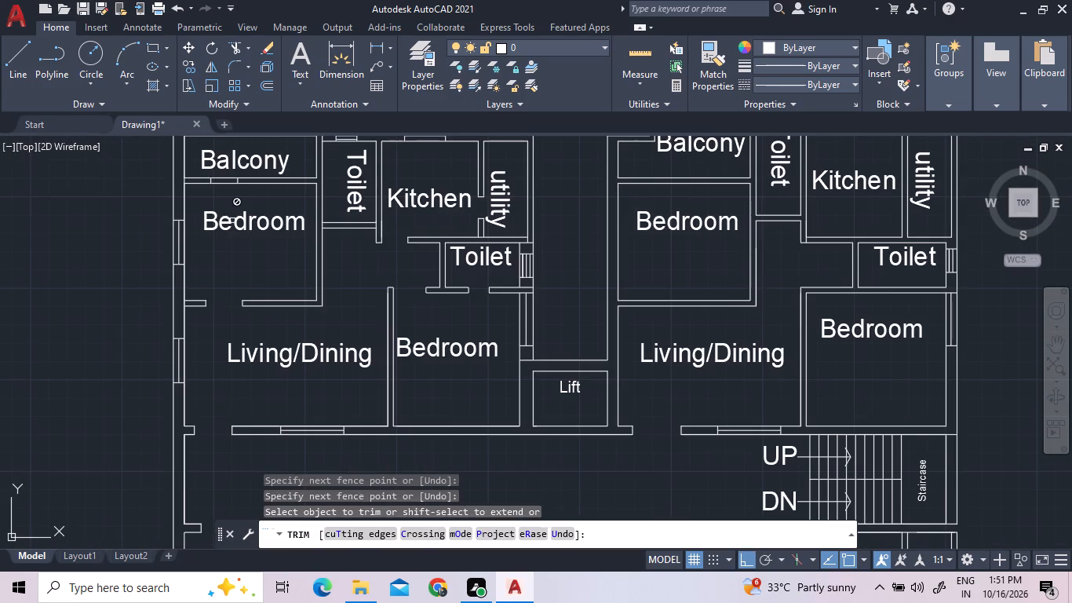
pyautogui.click(224, 177)
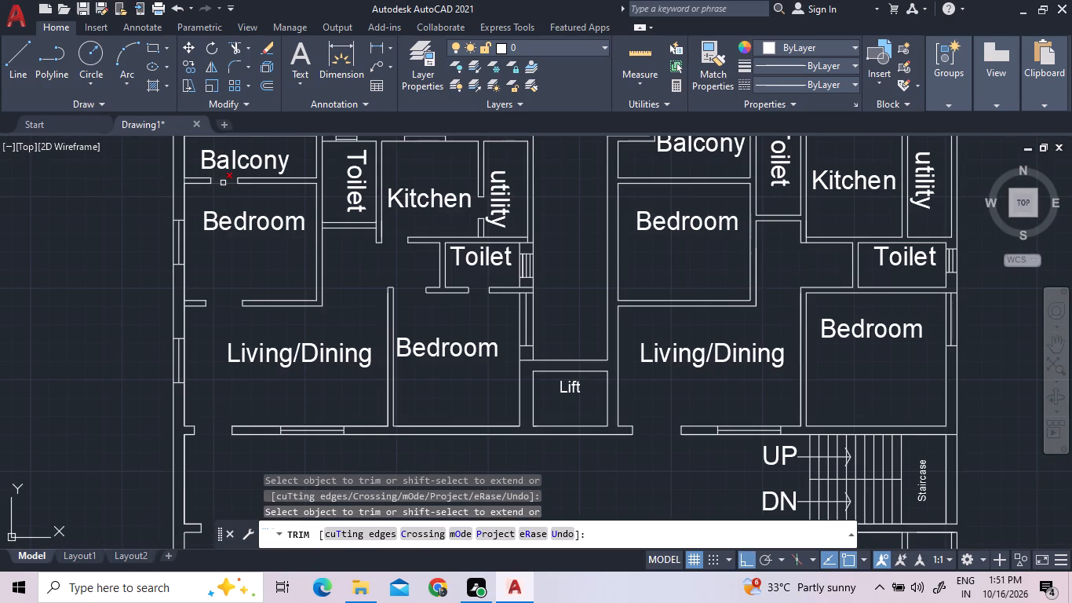
pyautogui.click(223, 183)
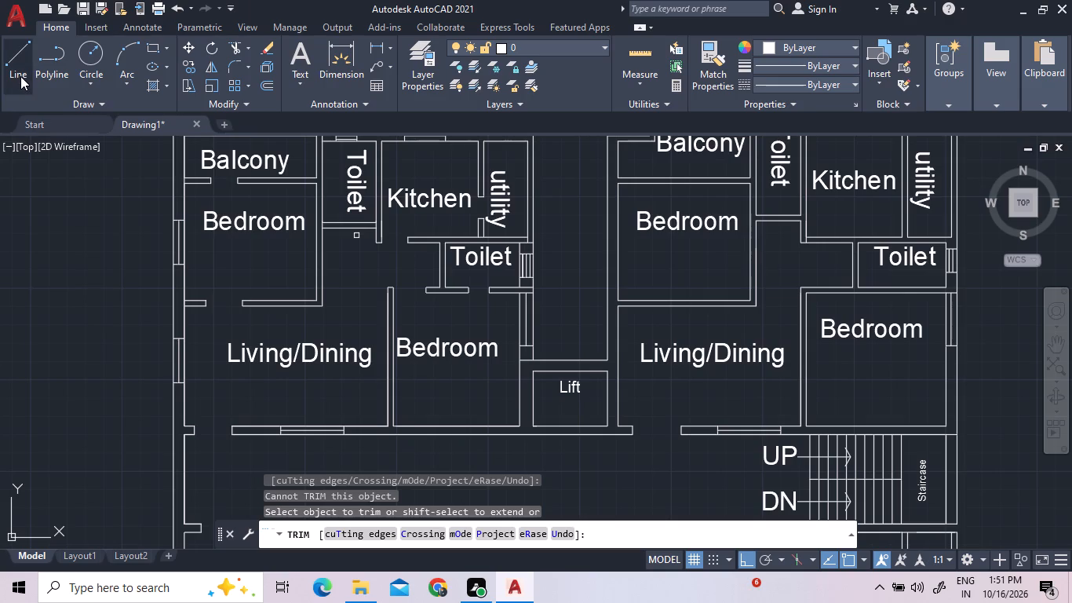
# Draw two door jamb lines across the bottom wall of the upper-left flat's Toilet beside the Kitchen.
pyautogui.click(20, 76)
pyautogui.scroll(3, 340, 200)
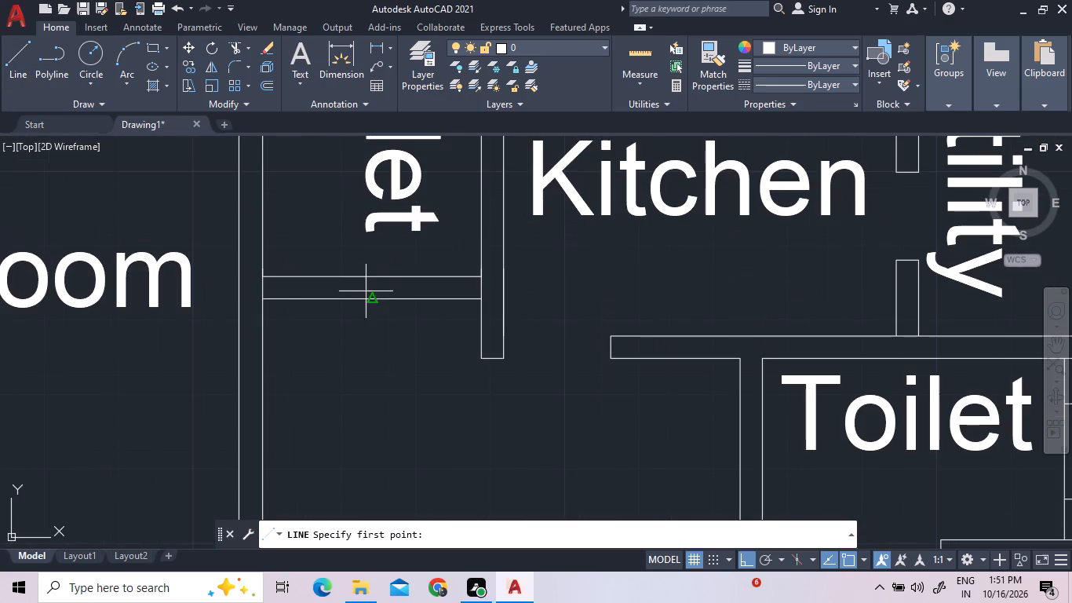
pyautogui.click(416, 299)
pyautogui.click(418, 275)
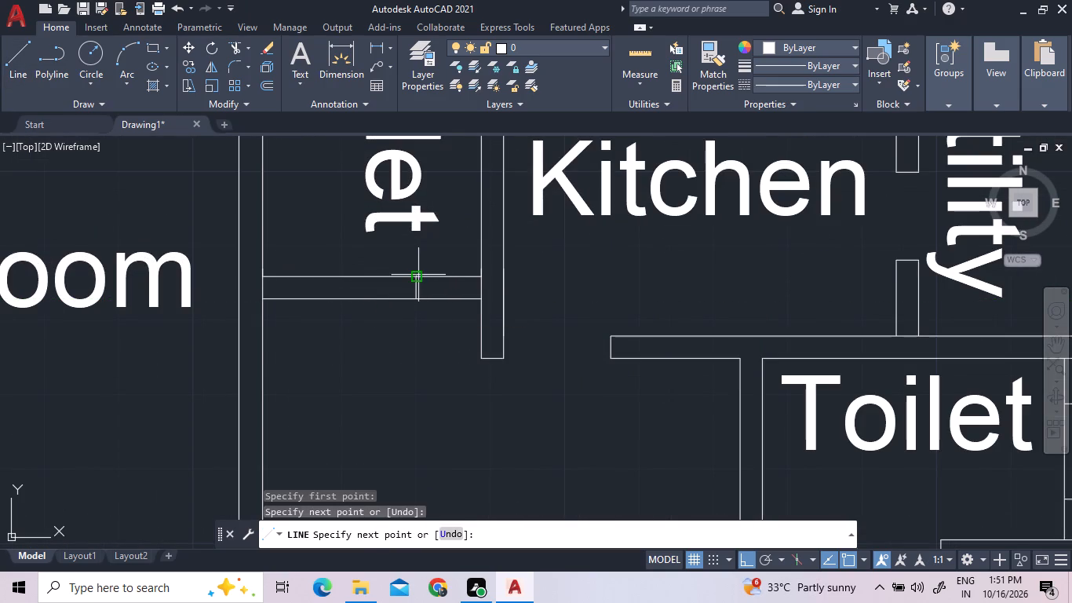
pyautogui.click(16, 64)
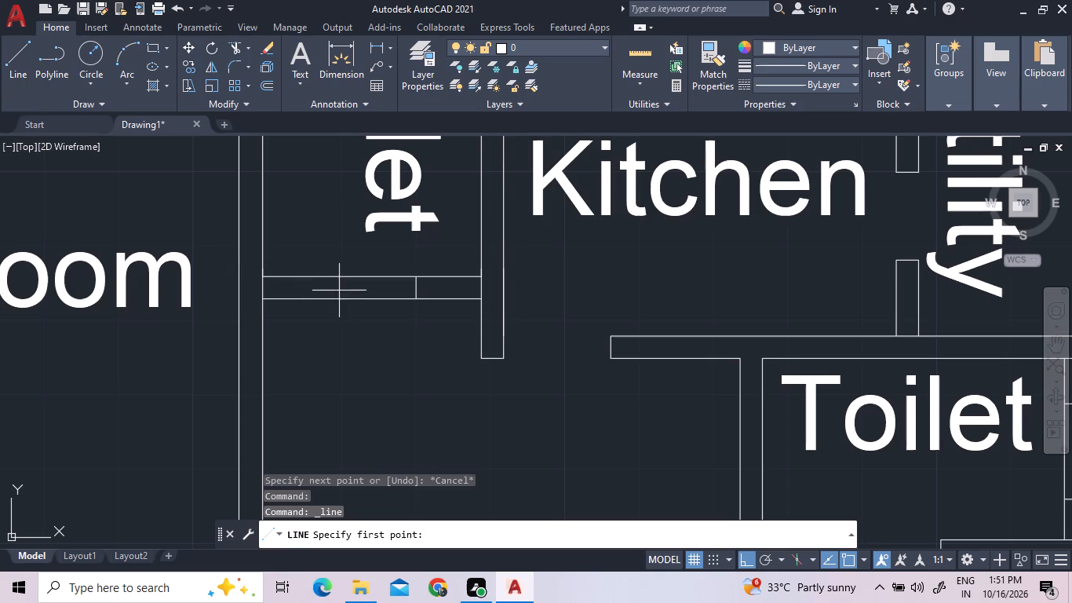
pyautogui.click(330, 299)
pyautogui.click(327, 272)
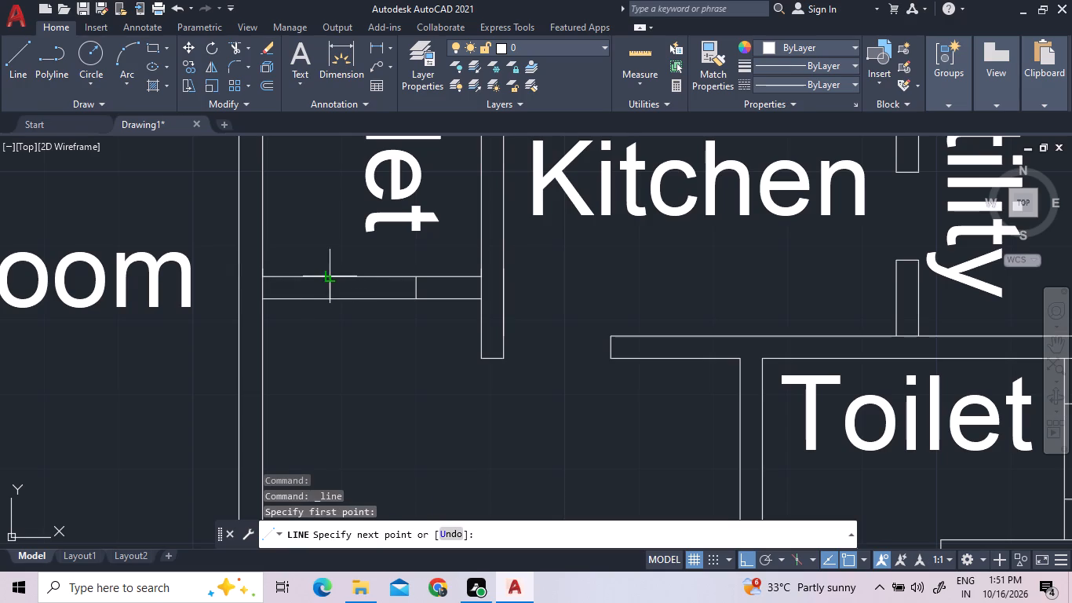
# Trim both wall lines between the new jambs to open the door in that Toilet's bottom wall.
pyautogui.click(236, 45)
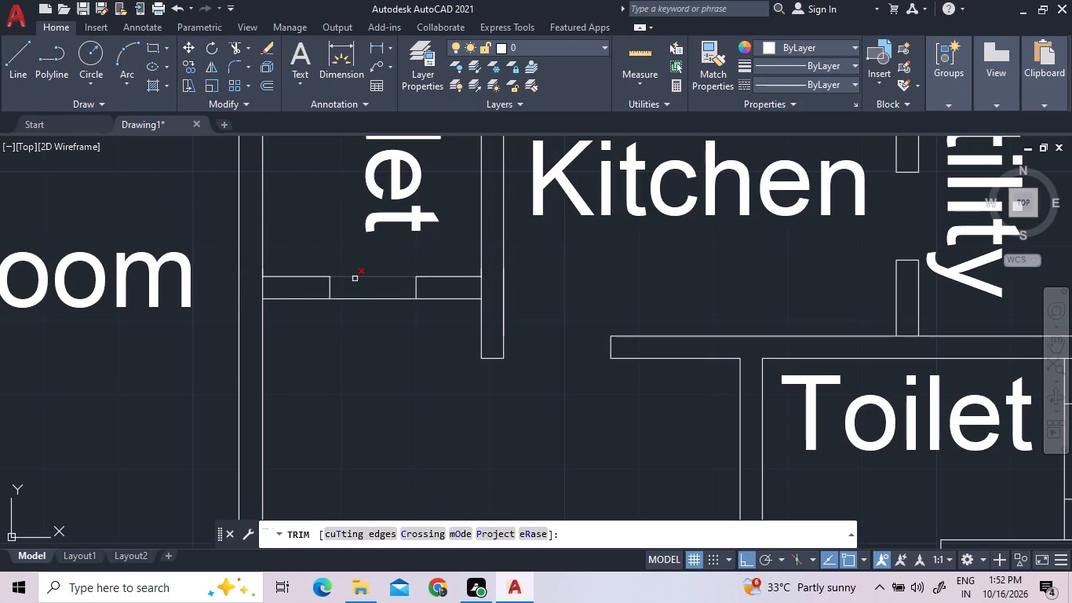
pyautogui.doubleClick(356, 279)
pyautogui.click(357, 298)
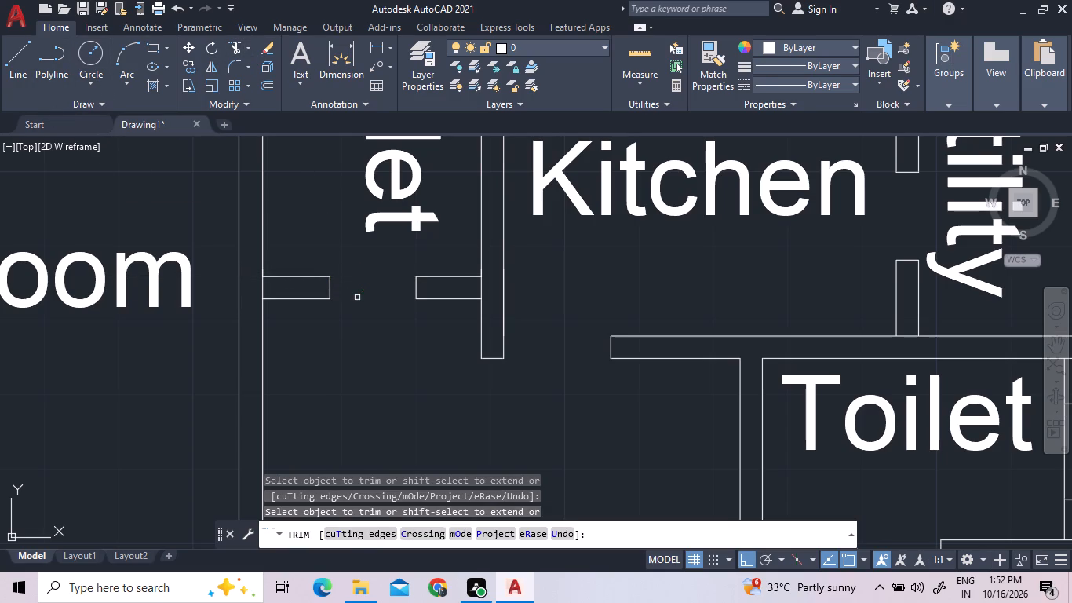
pyautogui.rightClick(376, 254)
pyautogui.click(391, 268)
# Draw two door jamb lines across the wall between the upper-right flat's Bedroom and Living/Dining.
pyautogui.scroll(-2, 502, 282)
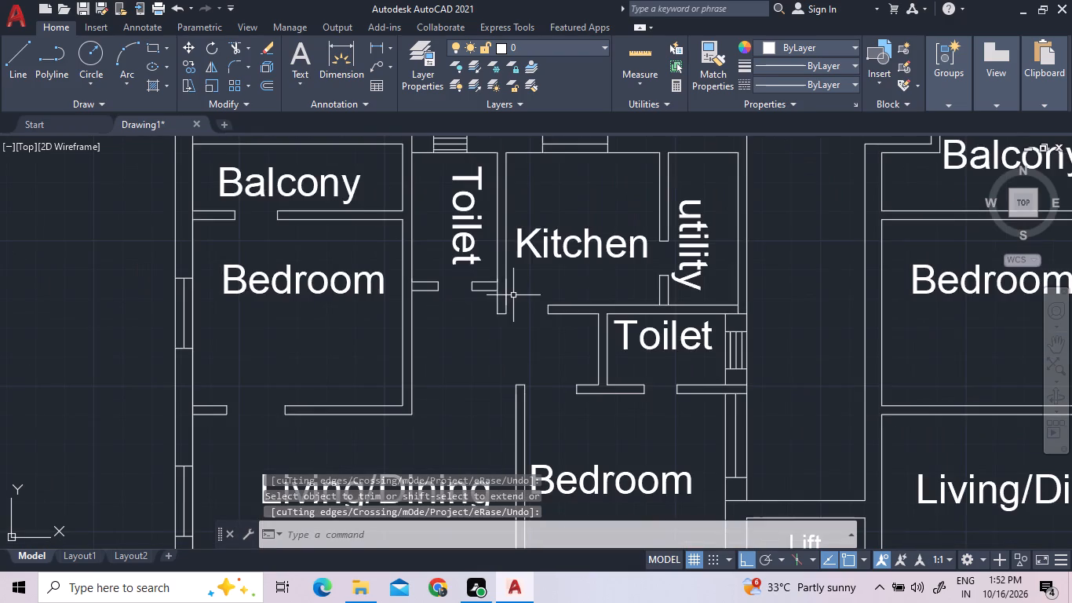
pyautogui.scroll(-1, 608, 261)
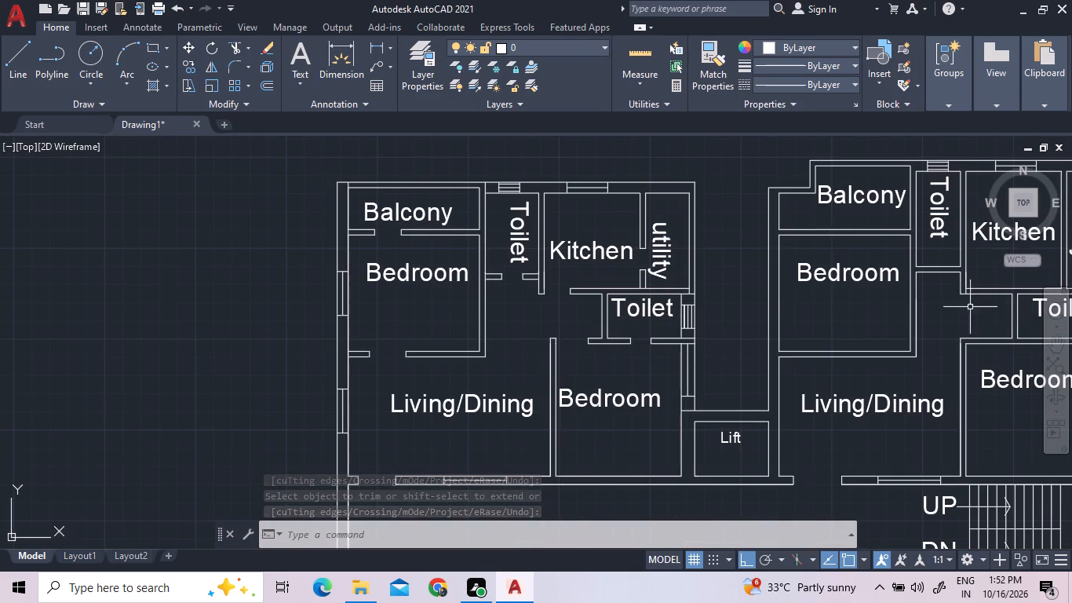
pyautogui.scroll(-2, 958, 310)
pyautogui.moveTo(975, 309); pyautogui.dragTo(682, 276, button='middle')
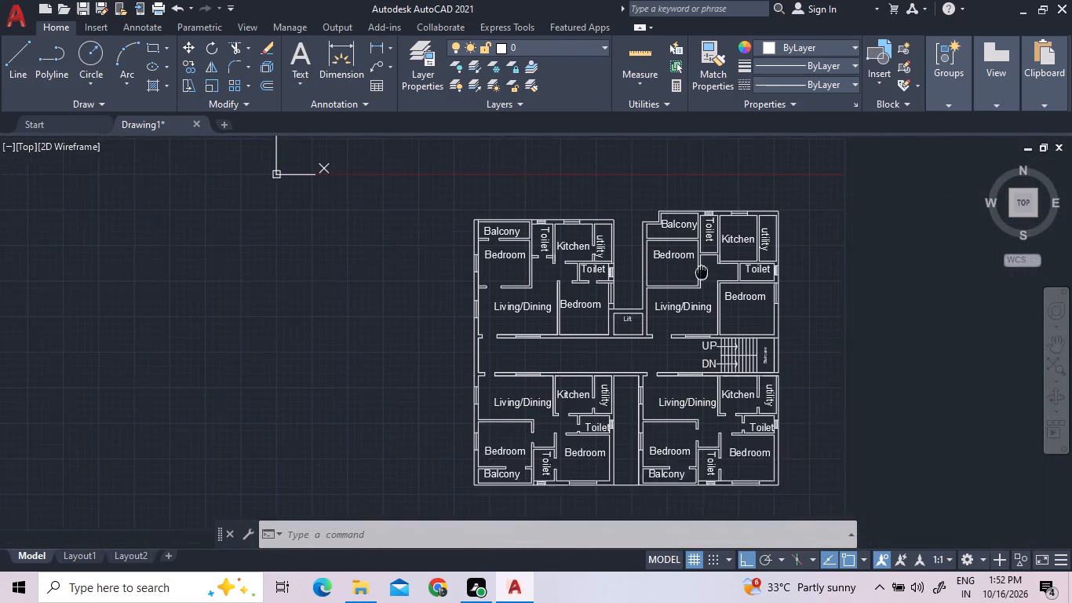
pyautogui.moveTo(682, 276); pyautogui.dragTo(658, 280, button='middle')
pyautogui.scroll(2, 656, 280)
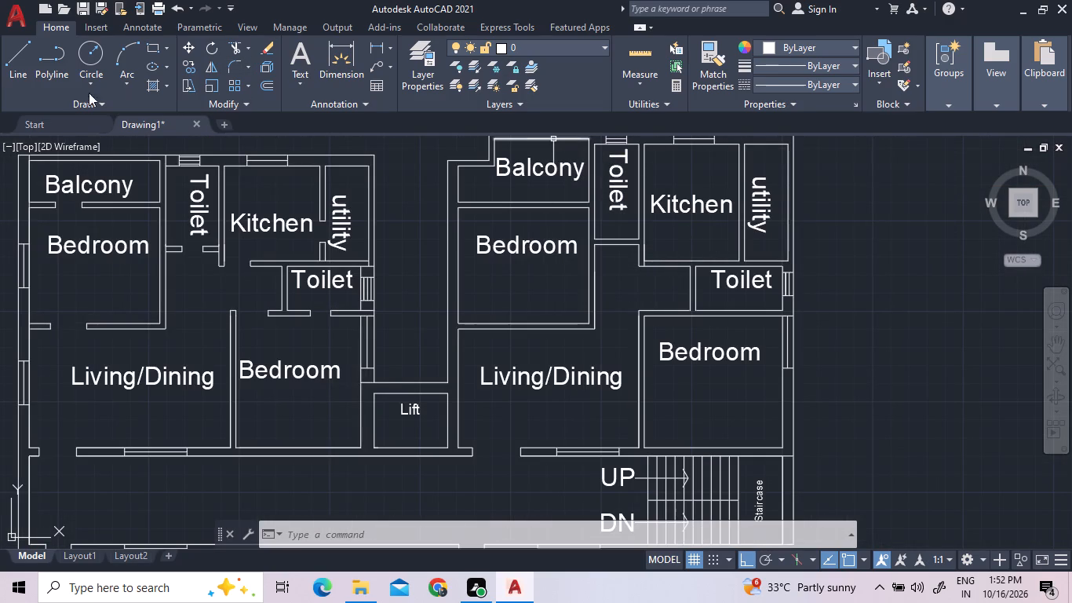
pyautogui.click(19, 80)
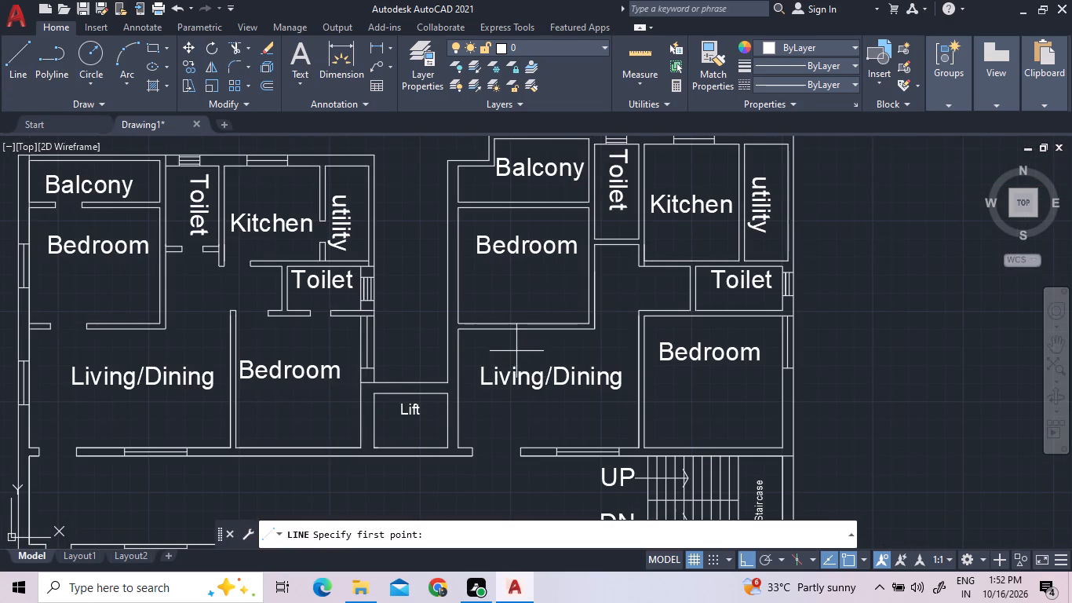
pyautogui.scroll(3, 515, 349)
pyautogui.click(420, 259)
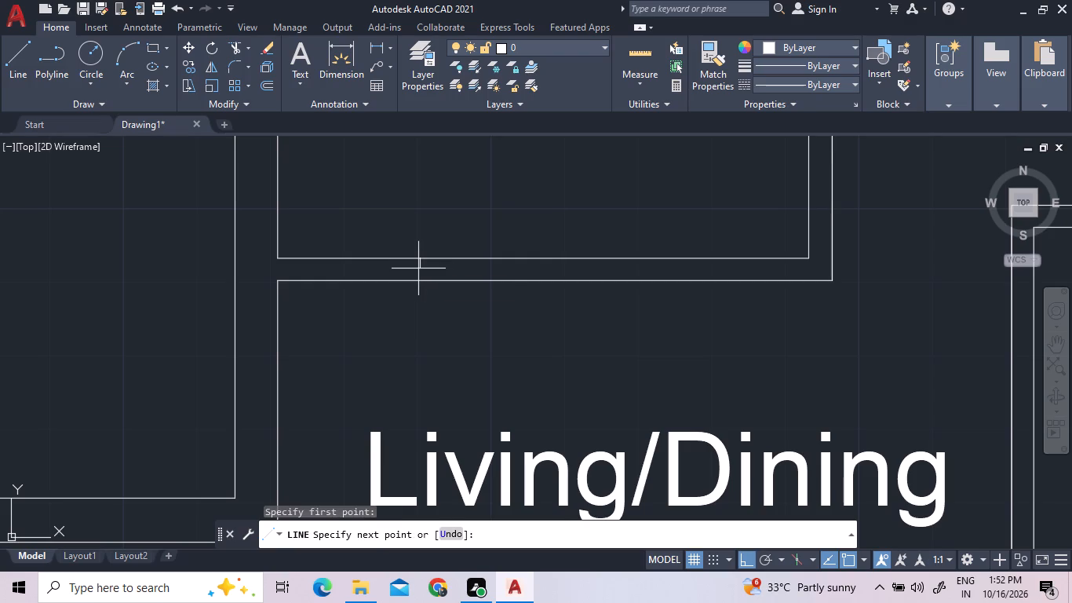
pyautogui.click(421, 284)
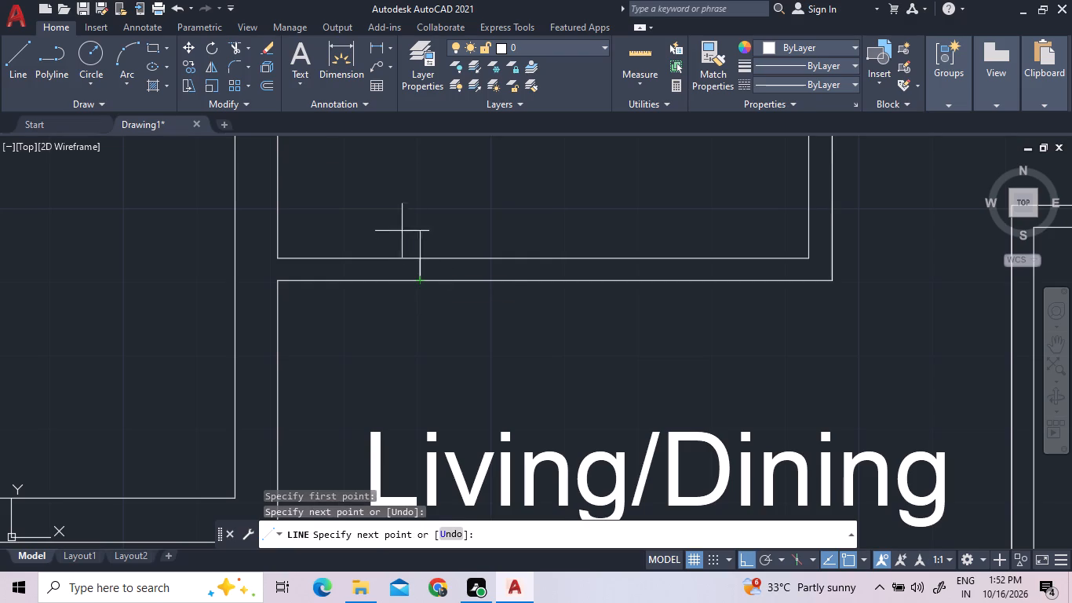
pyautogui.click(18, 68)
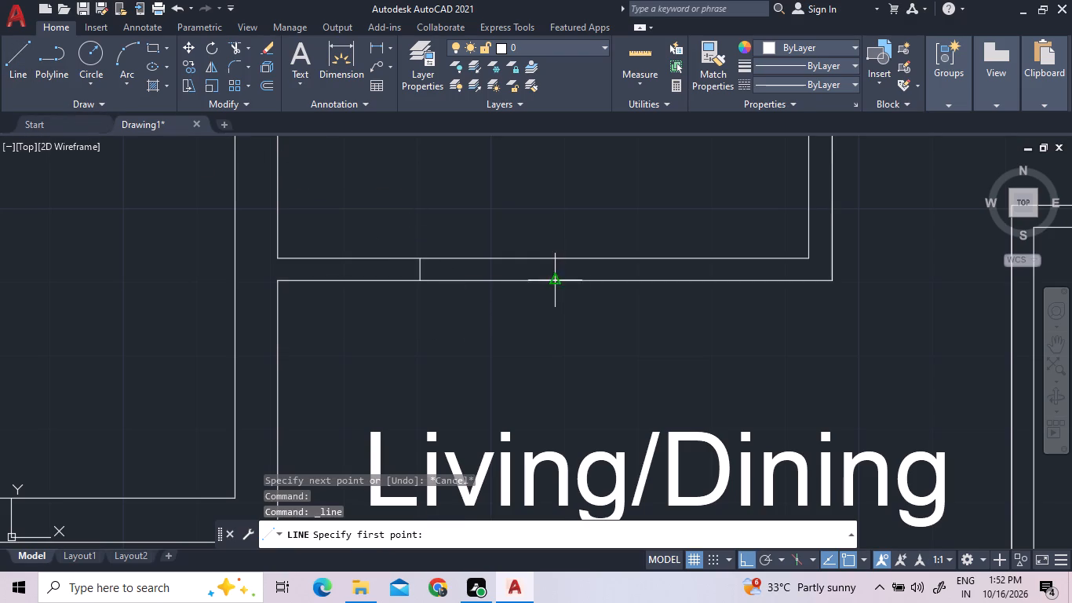
pyautogui.click(561, 257)
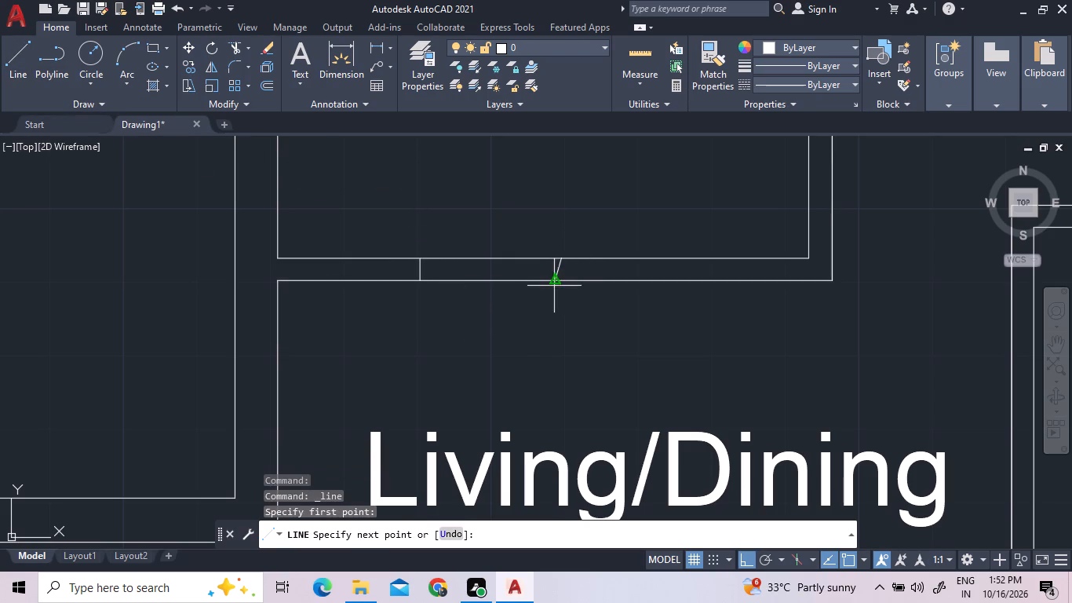
pyautogui.click(564, 285)
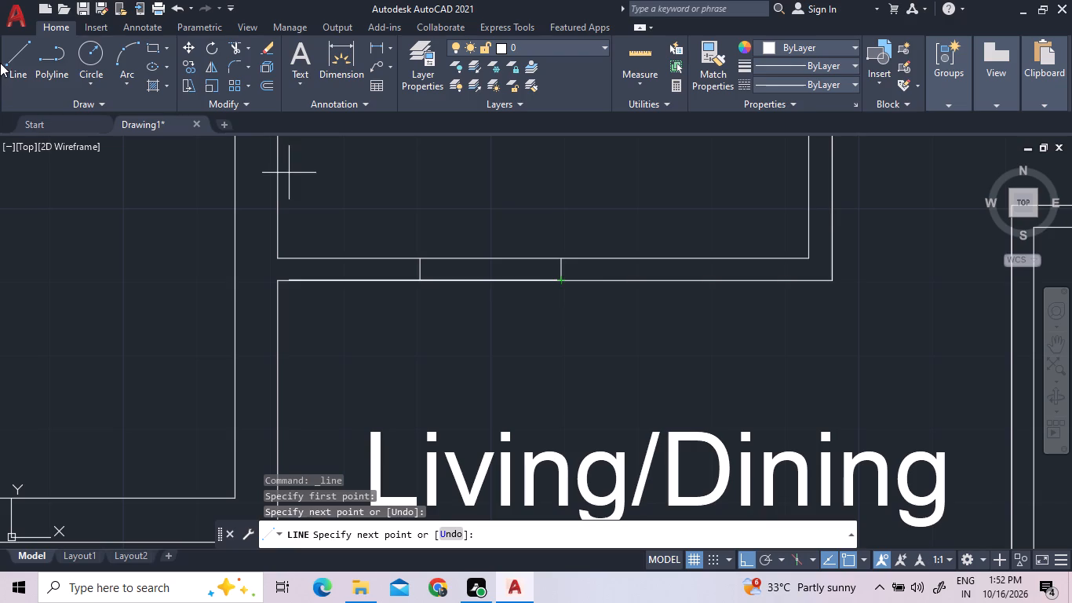
# Draw two door jamb lines across the wall between the upper-right flat's Bedroom and Balcony.
pyautogui.click(24, 68)
pyautogui.scroll(-3, 574, 448)
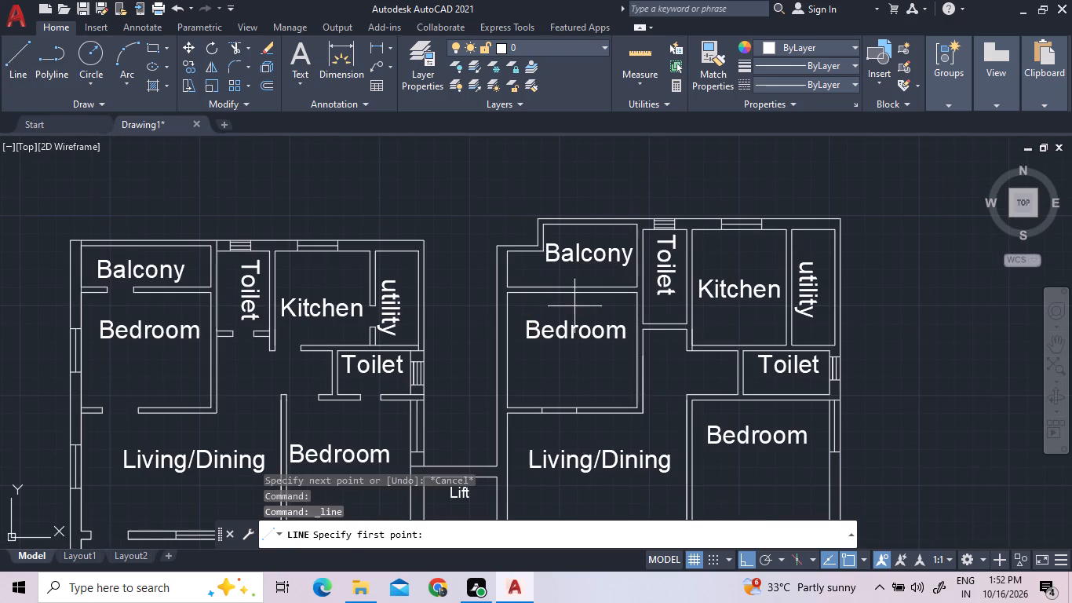
pyautogui.scroll(1, 579, 299)
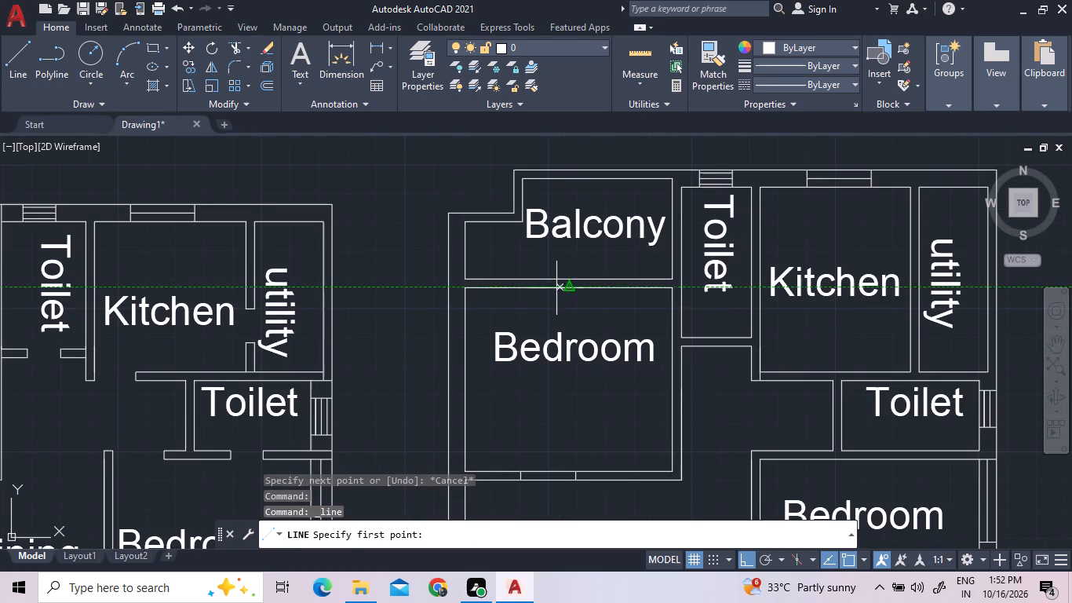
pyautogui.click(541, 287)
pyautogui.scroll(3, 541, 276)
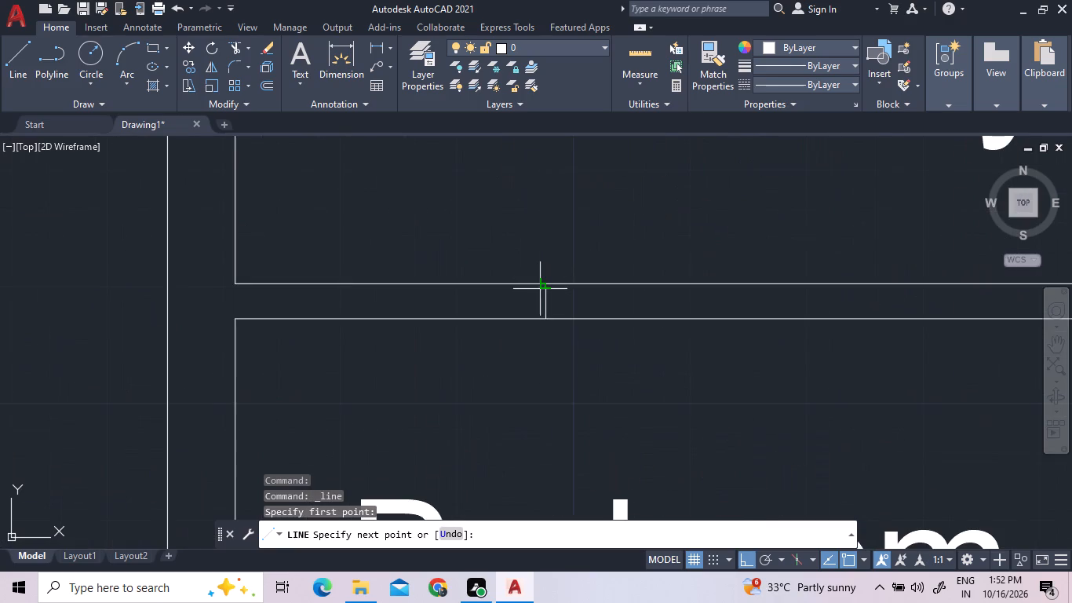
pyautogui.click(546, 286)
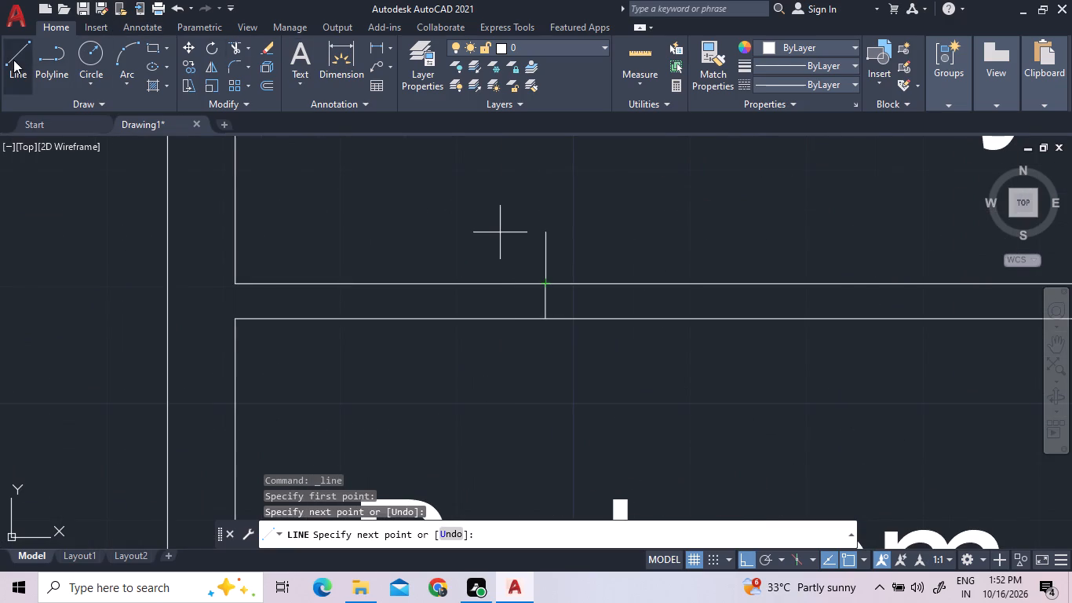
pyautogui.click(16, 57)
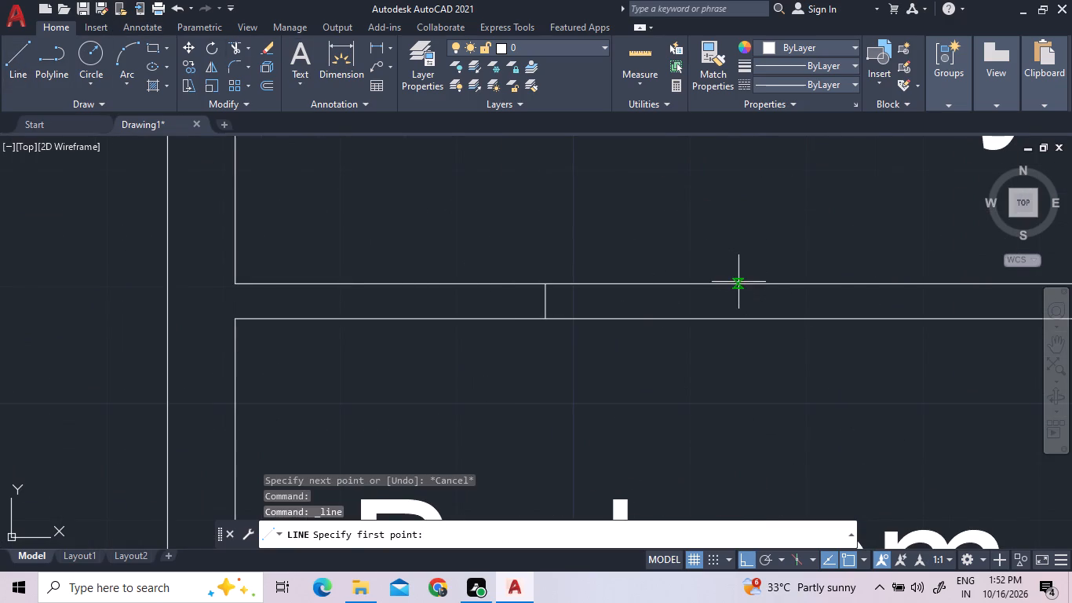
pyautogui.doubleClick(741, 284)
pyautogui.click(741, 319)
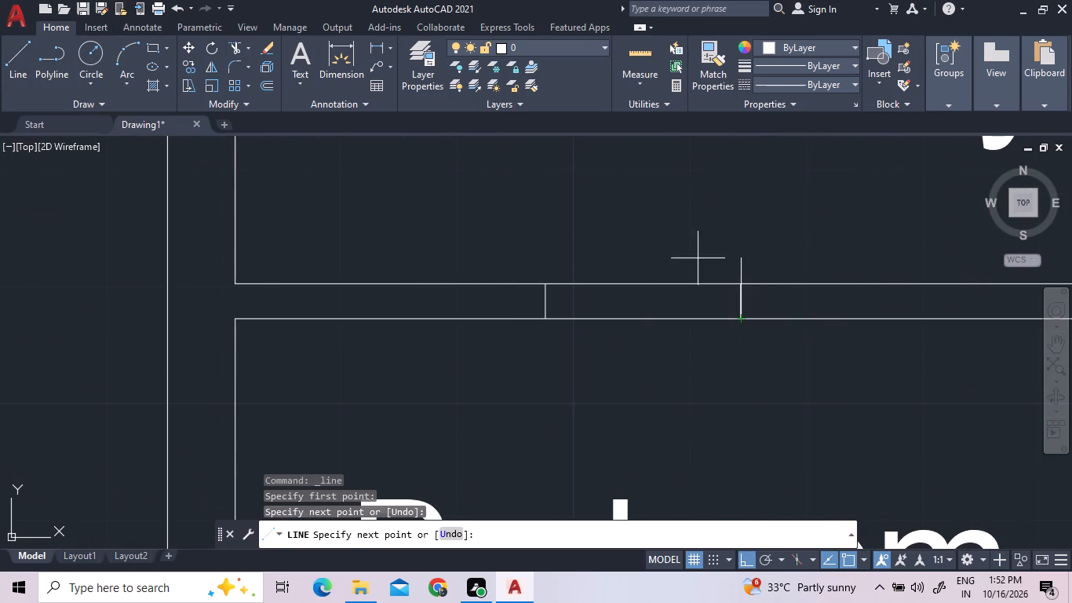
# Draw two jamb lines across the wall between the upper-right flat's Balcony and the adjoining Toilet.
pyautogui.click(26, 79)
pyautogui.scroll(-3, 605, 398)
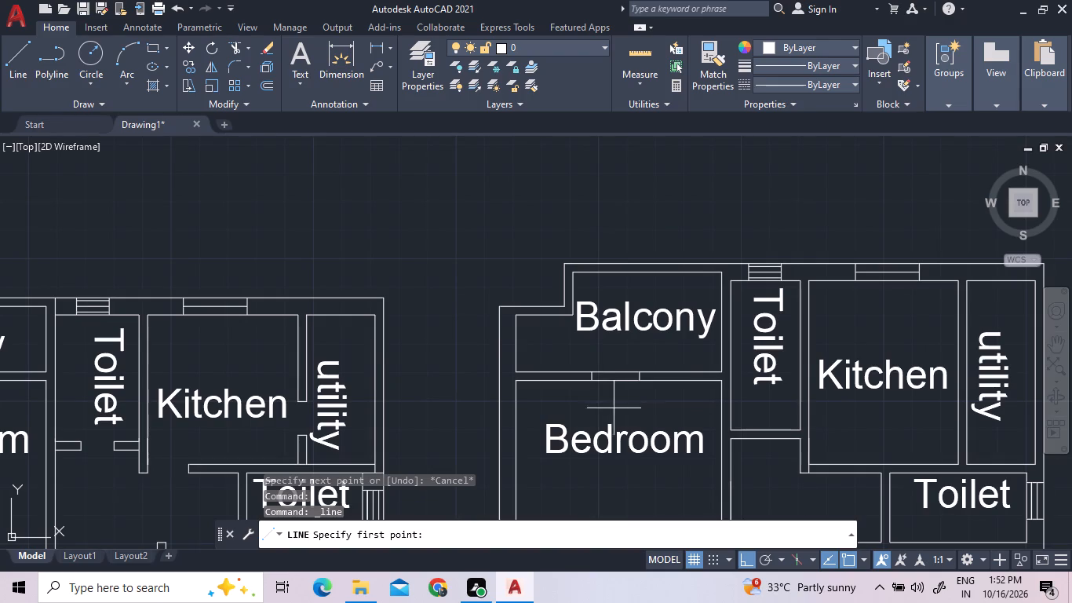
pyautogui.scroll(3, 735, 326)
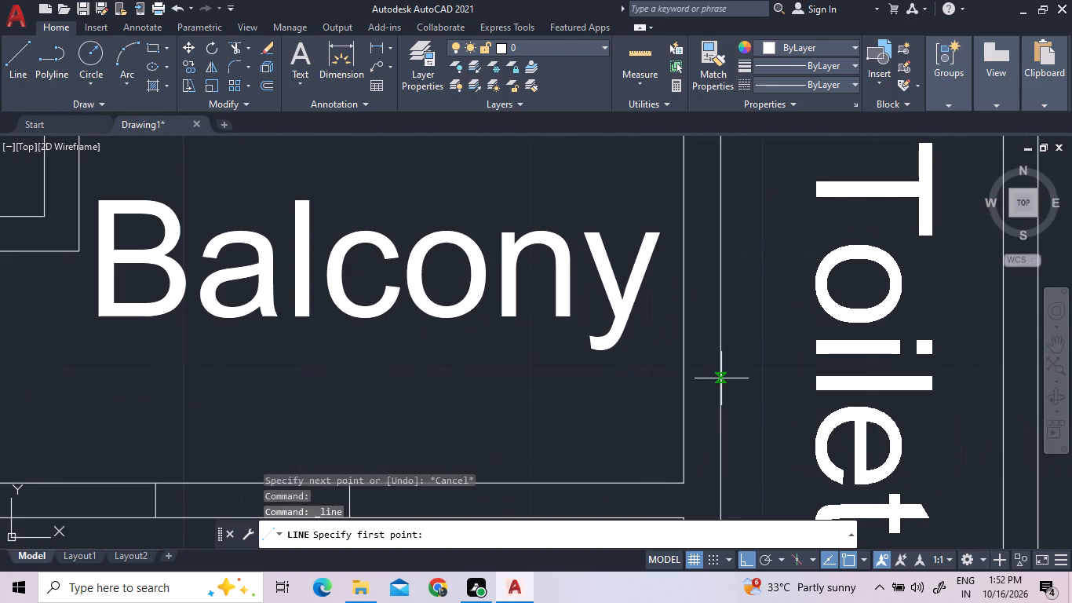
pyautogui.click(720, 378)
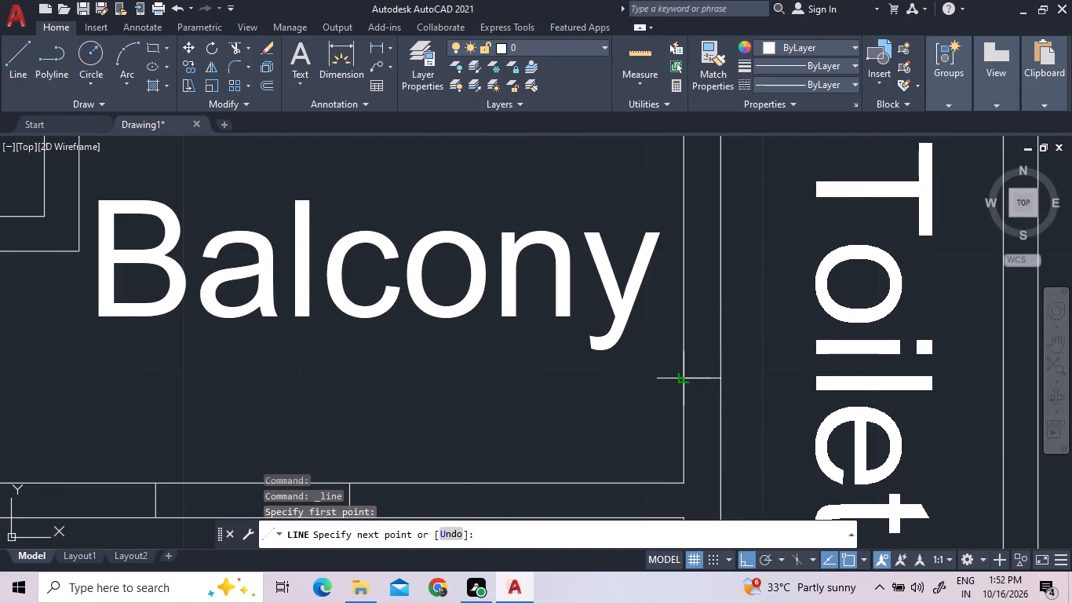
pyautogui.click(687, 379)
pyautogui.click(11, 51)
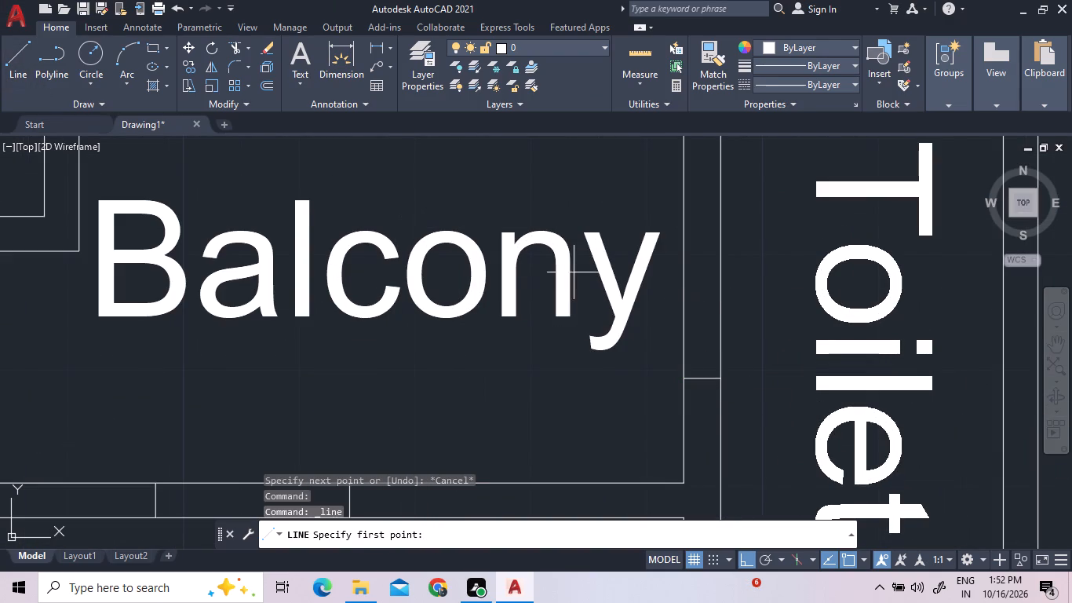
pyautogui.click(683, 264)
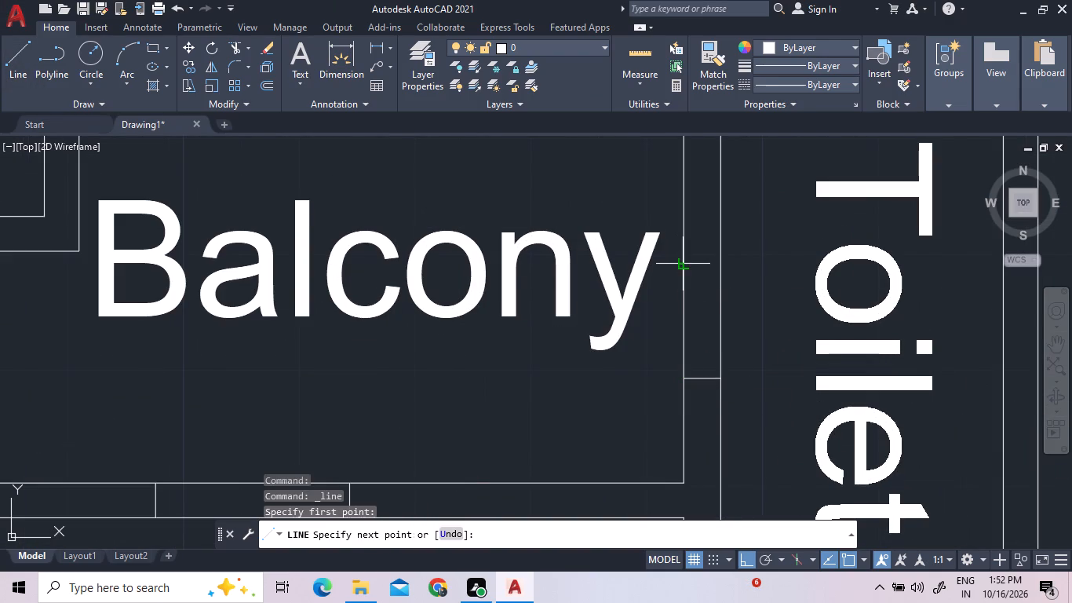
pyautogui.click(723, 269)
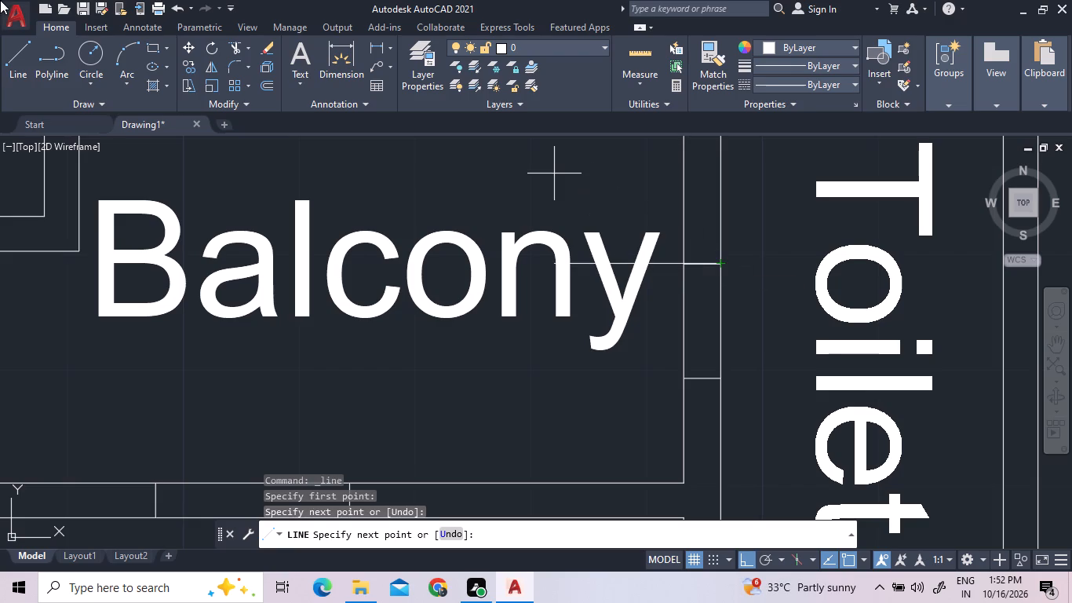
# Draw two door jamb lines across the bottom wall of the upper-right flat's Toilet between the Balcony and Kitchen.
pyautogui.click(27, 49)
pyautogui.scroll(-2, 264, 245)
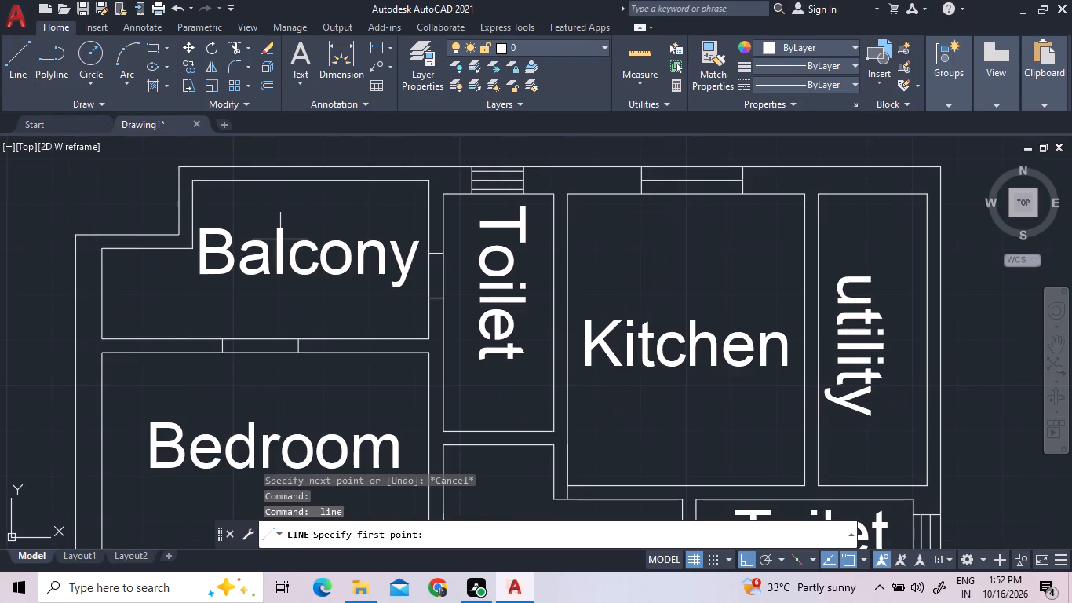
pyautogui.scroll(-1, 428, 237)
pyautogui.scroll(2, 464, 391)
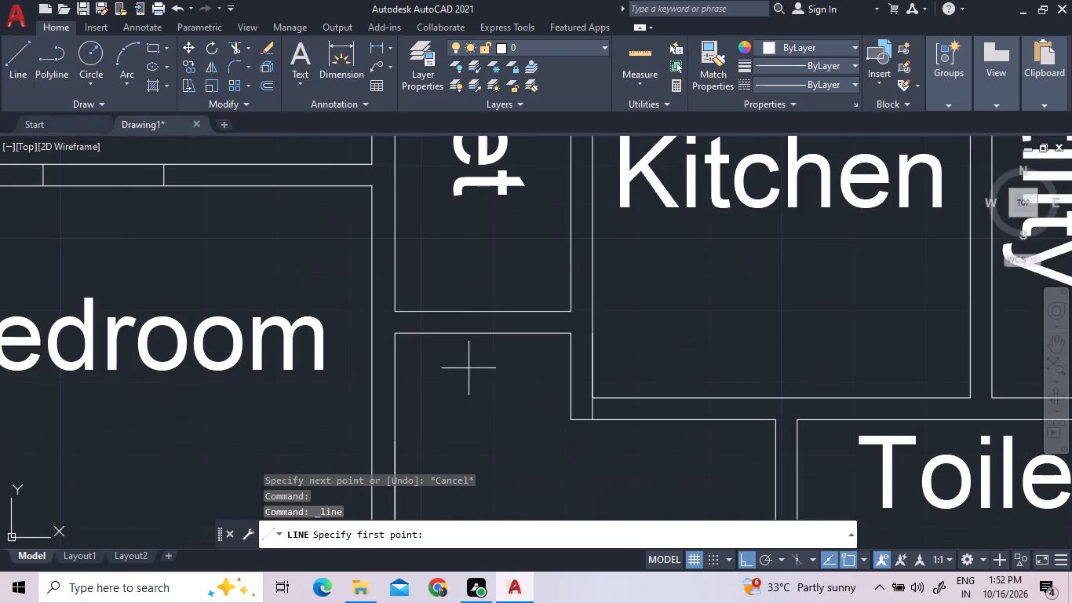
pyautogui.click(449, 332)
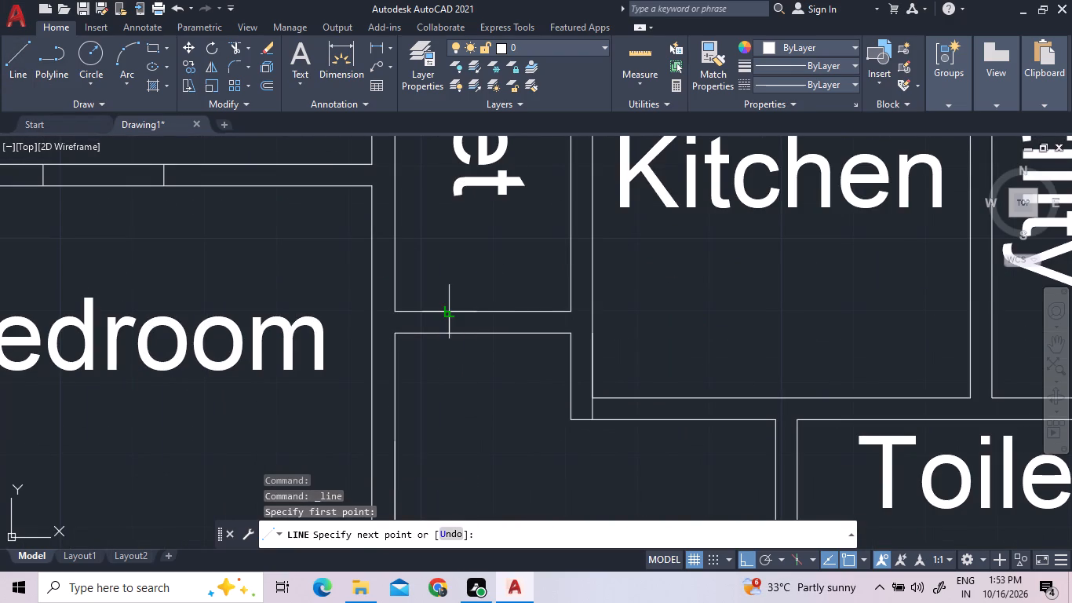
pyautogui.click(444, 309)
pyautogui.click(16, 56)
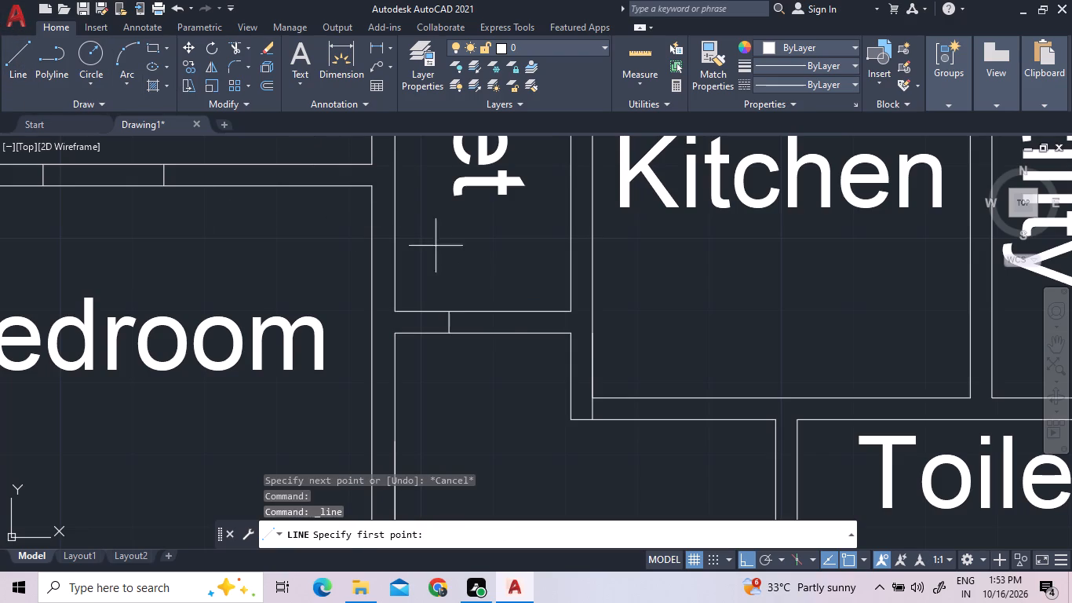
pyautogui.doubleClick(515, 312)
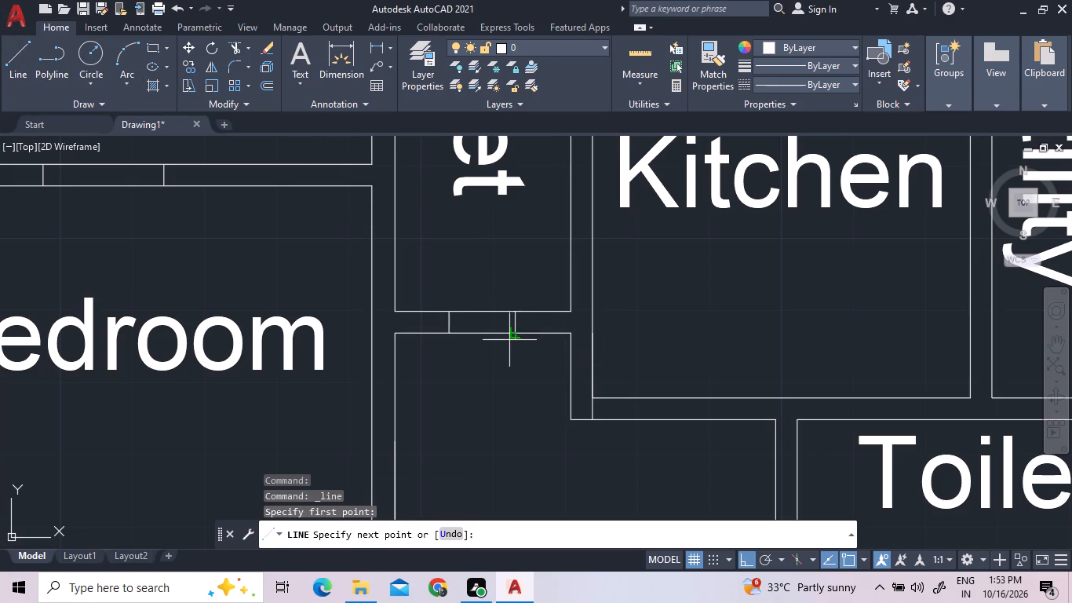
pyautogui.click(513, 337)
# Draw one door jamb line across the bottom wall of the upper-right flat's Kitchen, near its inner corner.
pyautogui.click(16, 58)
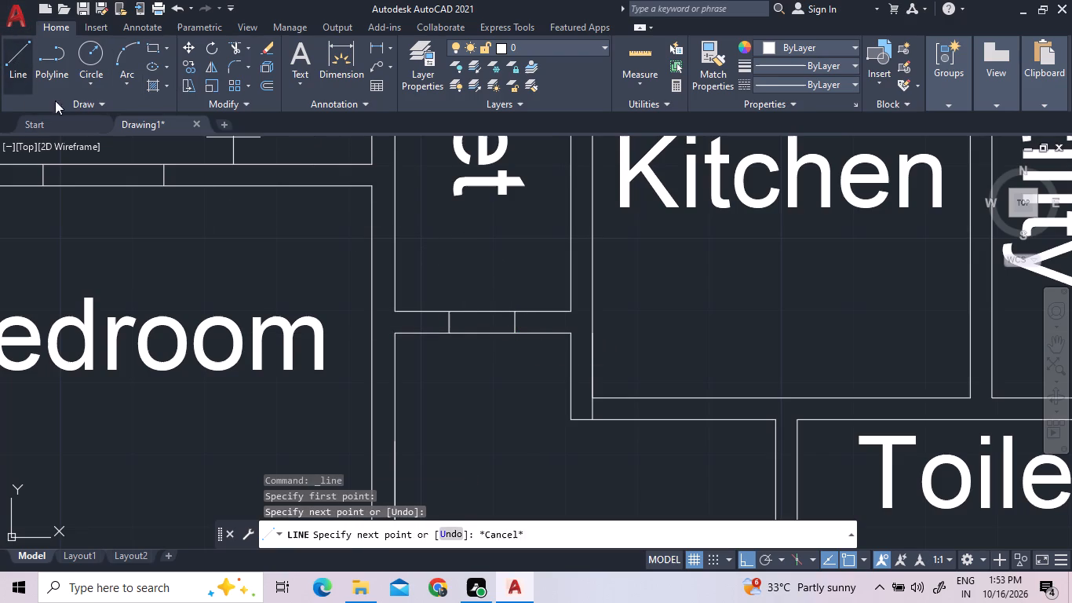
pyautogui.scroll(-1, 480, 237)
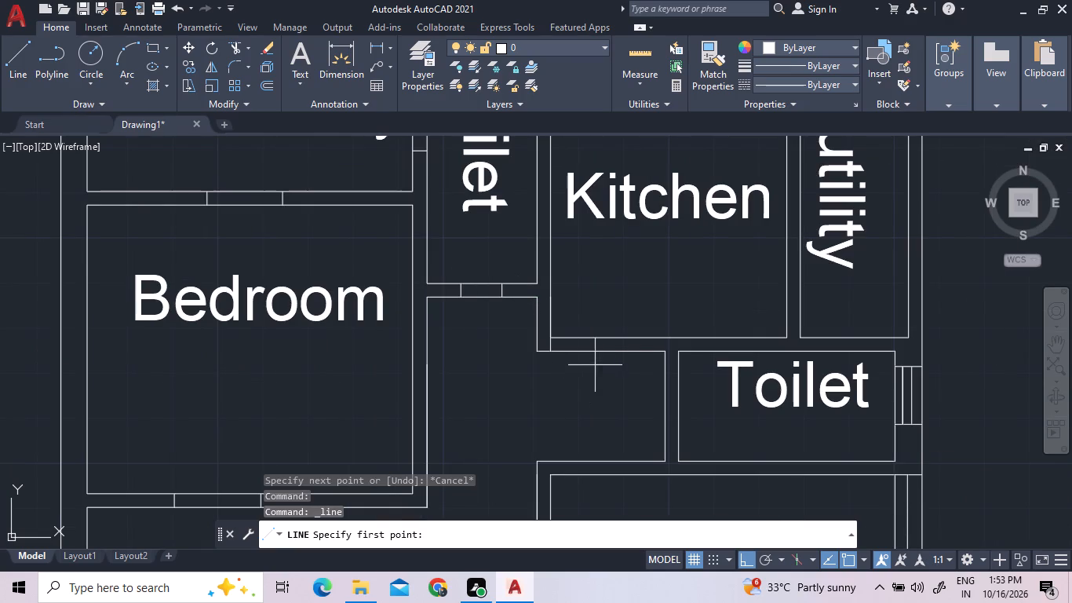
pyautogui.click(607, 338)
pyautogui.click(610, 353)
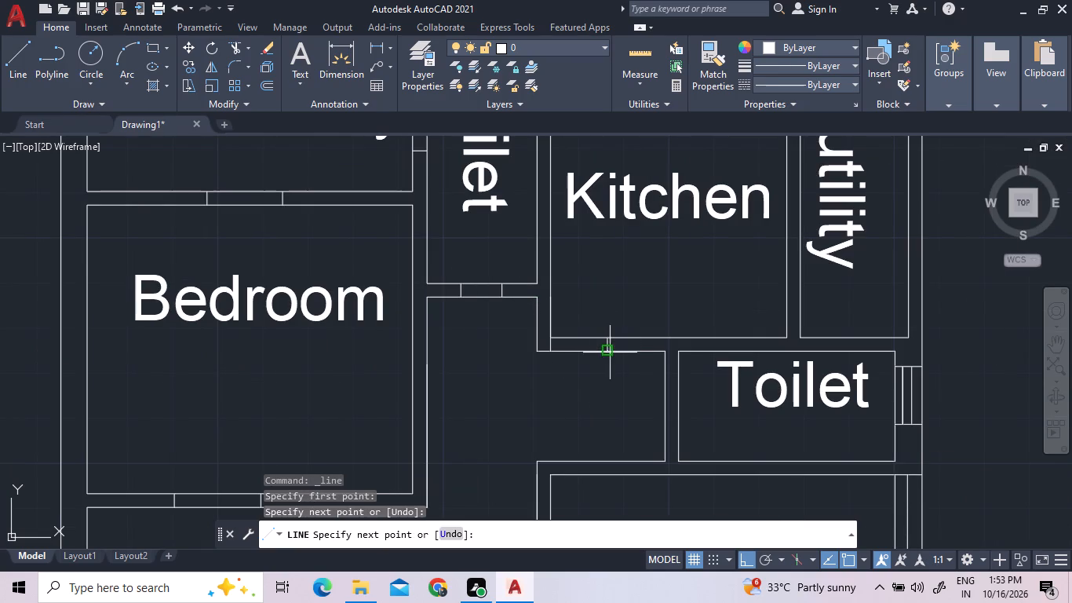
# Draw two door jamb lines across the wall between the upper-right flat's Kitchen and utility.
pyautogui.click(16, 54)
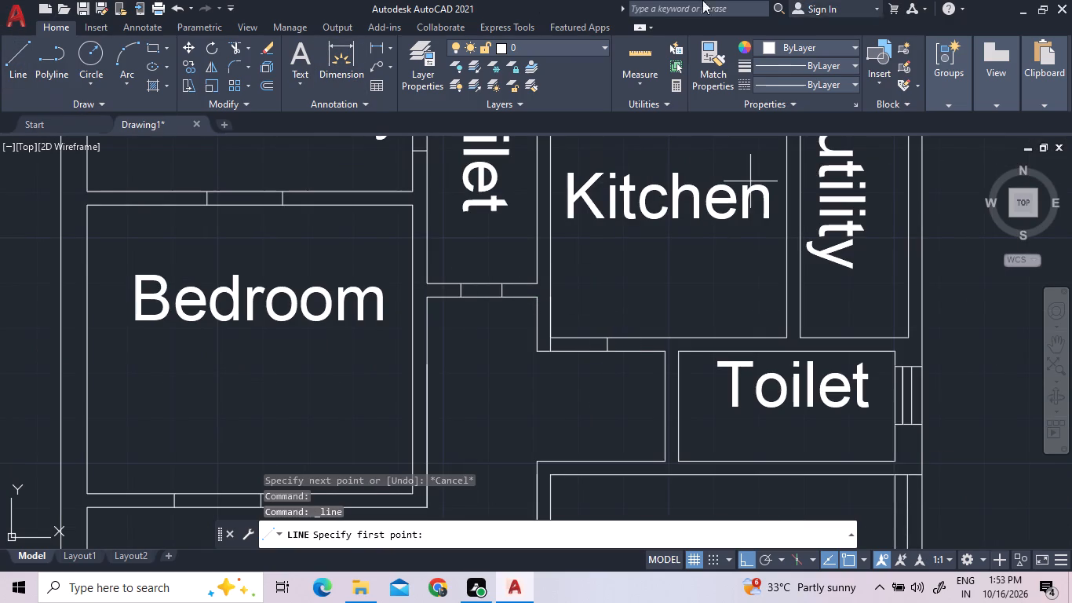
pyautogui.scroll(-1, 852, 285)
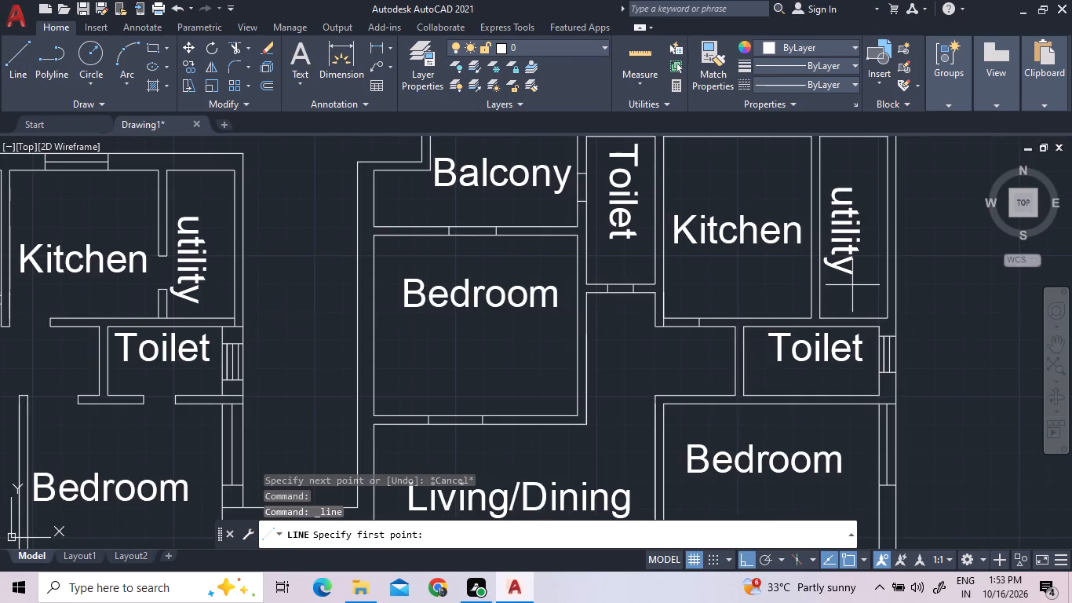
pyautogui.scroll(-1, 839, 259)
pyautogui.scroll(2, 834, 253)
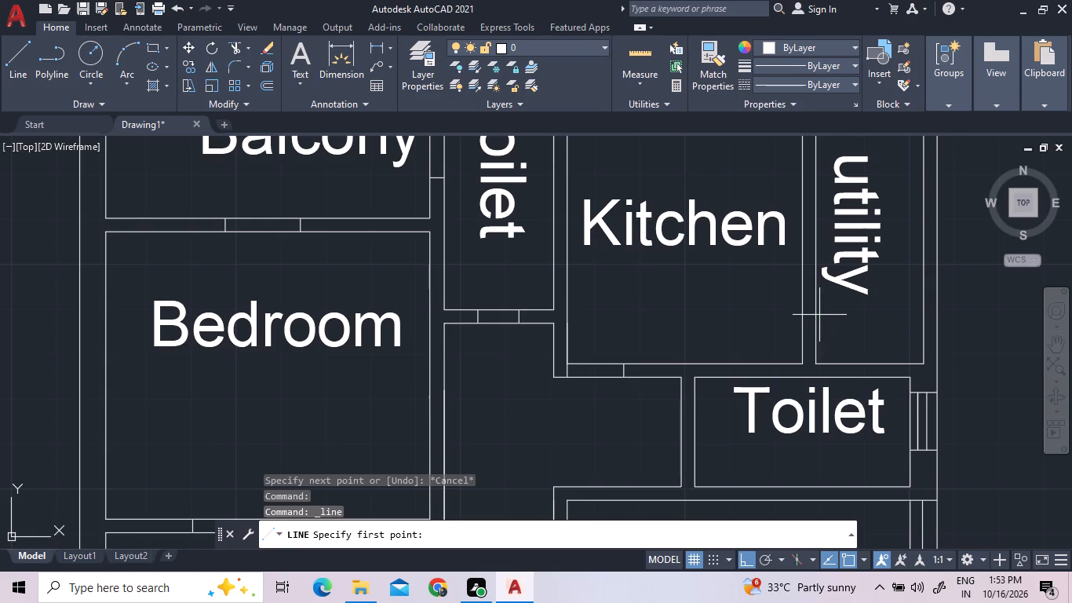
pyautogui.doubleClick(819, 316)
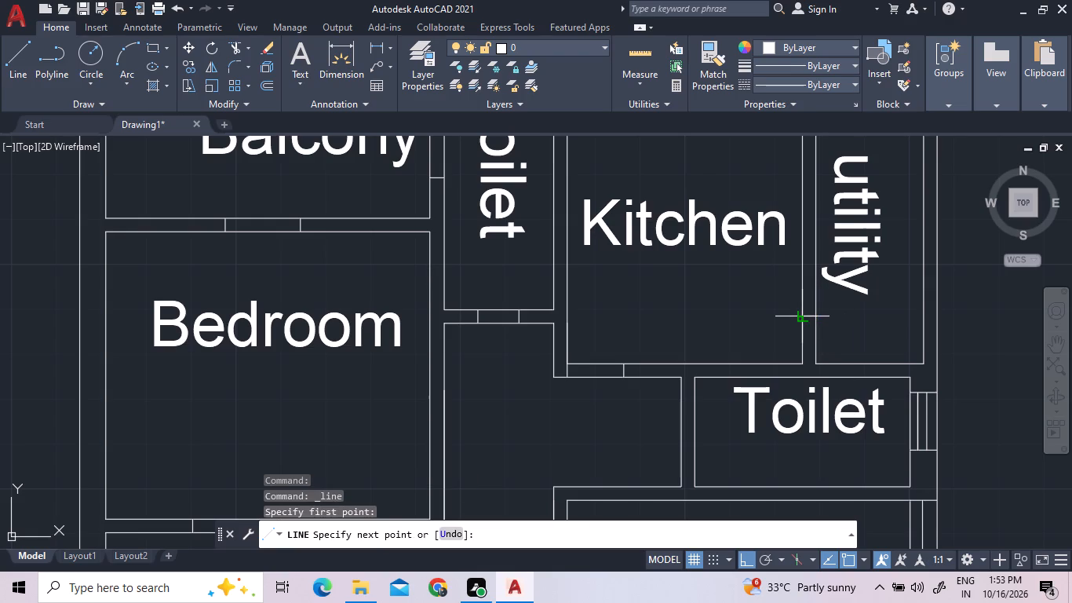
pyautogui.doubleClick(804, 319)
pyautogui.click(8, 64)
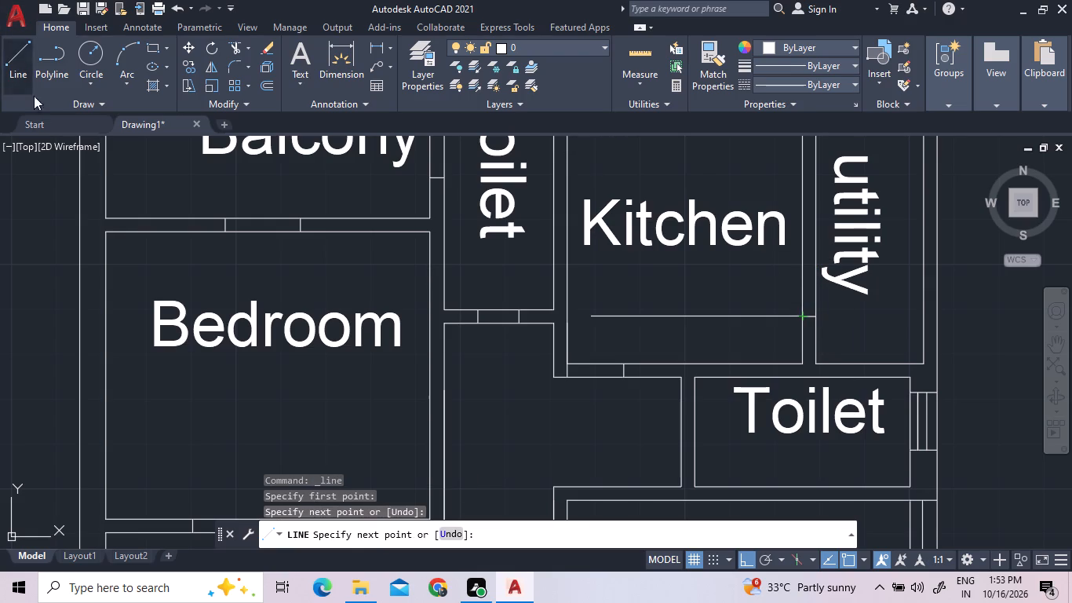
pyautogui.scroll(3, 802, 267)
pyautogui.doubleClick(800, 258)
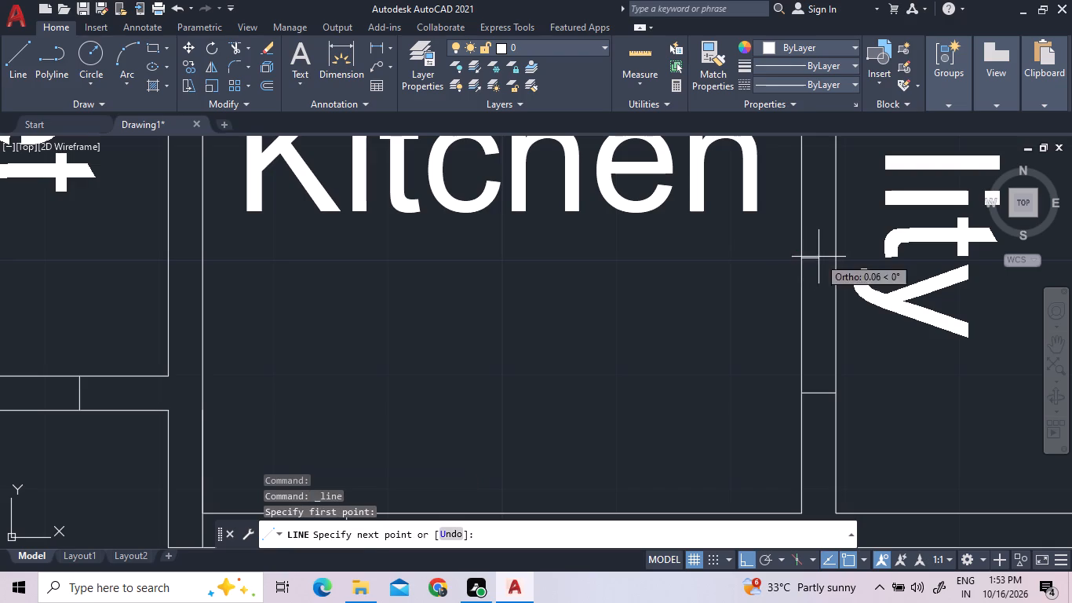
pyautogui.click(834, 260)
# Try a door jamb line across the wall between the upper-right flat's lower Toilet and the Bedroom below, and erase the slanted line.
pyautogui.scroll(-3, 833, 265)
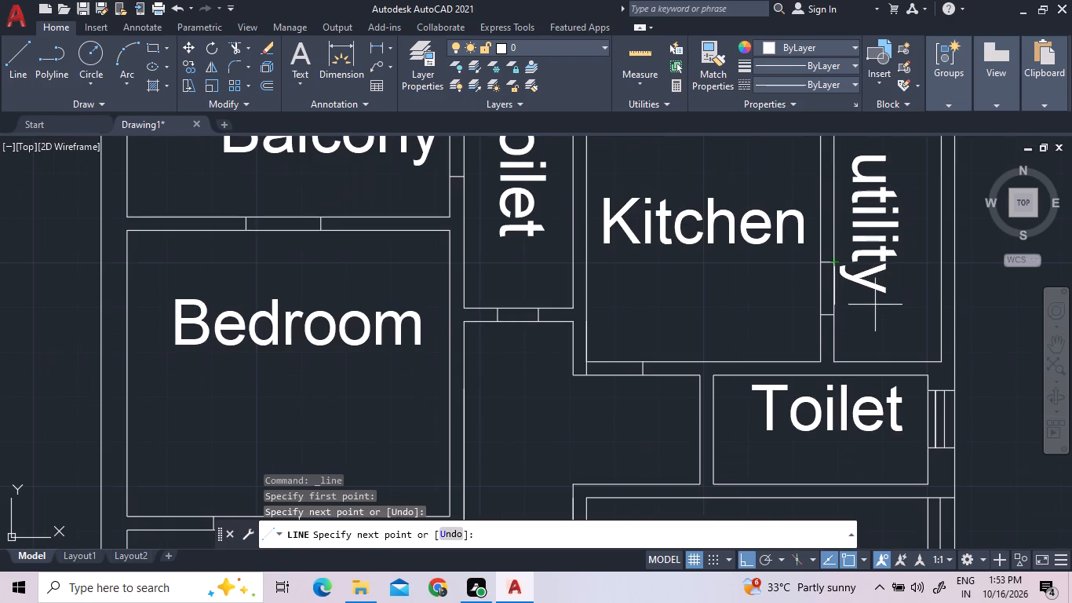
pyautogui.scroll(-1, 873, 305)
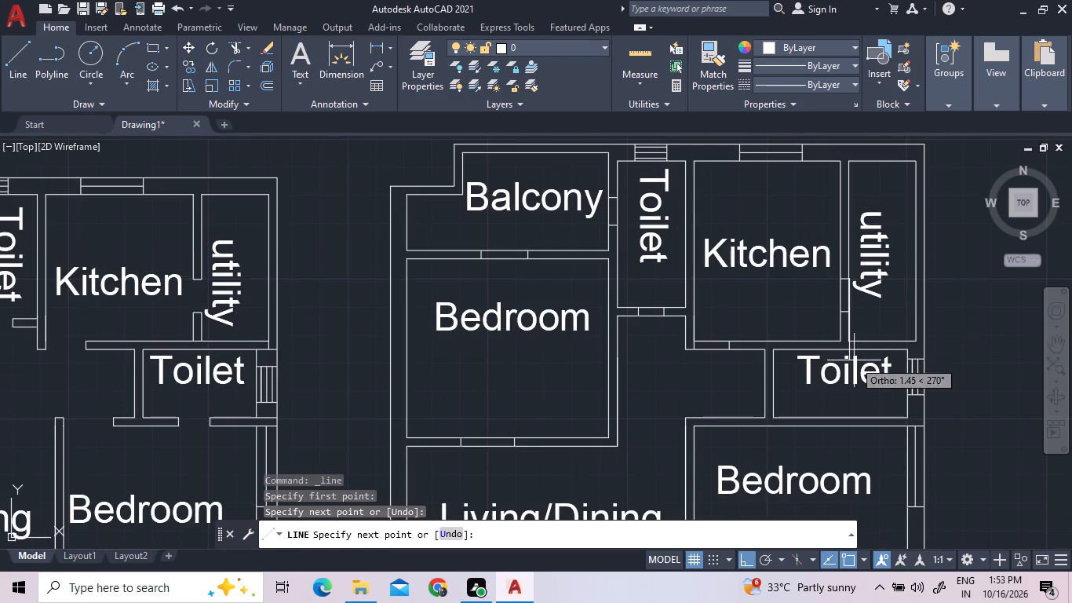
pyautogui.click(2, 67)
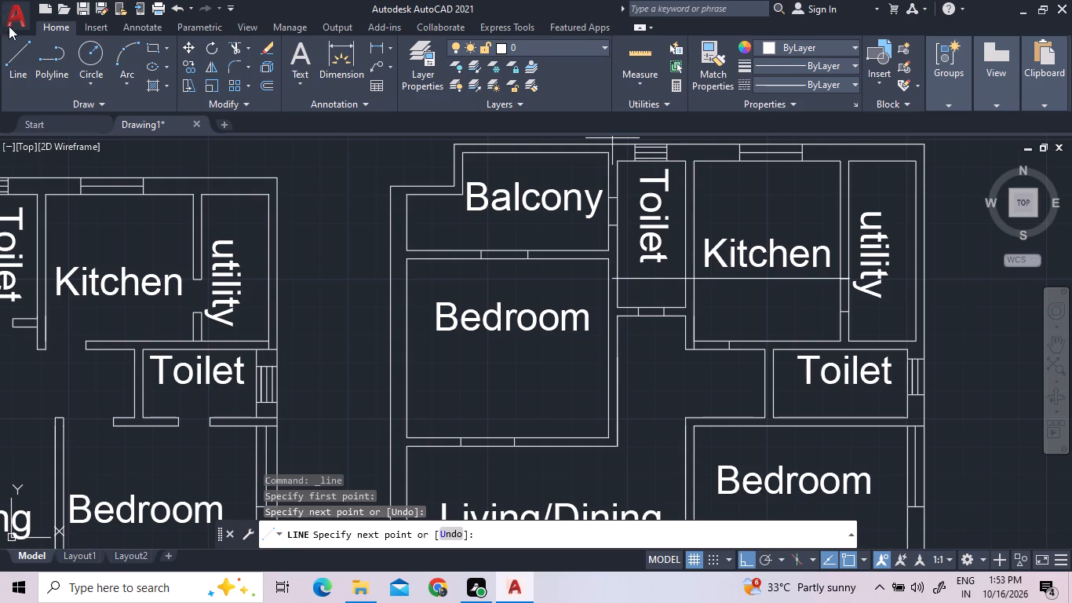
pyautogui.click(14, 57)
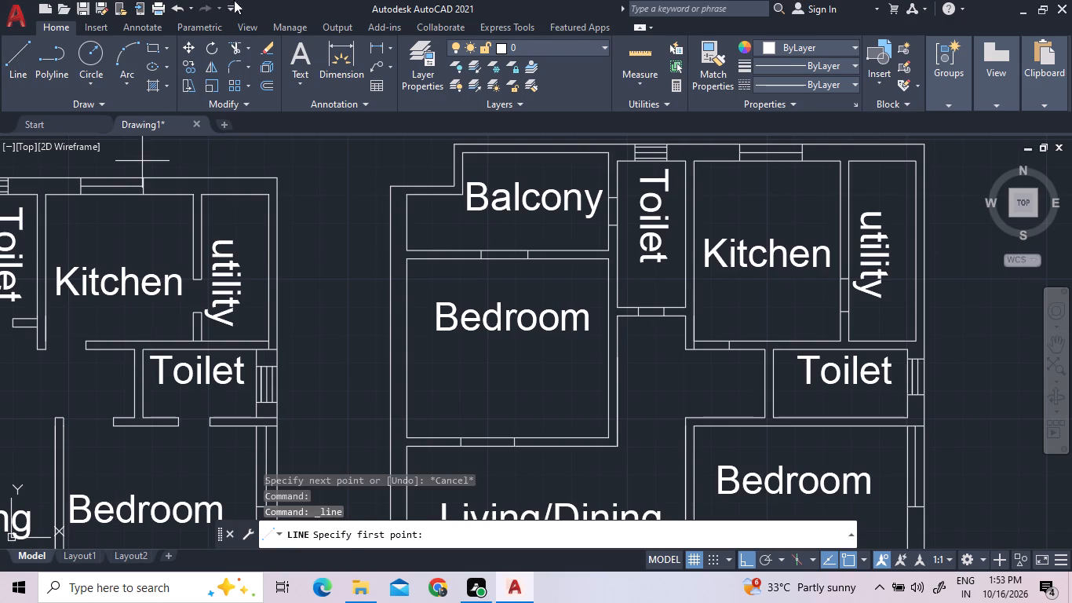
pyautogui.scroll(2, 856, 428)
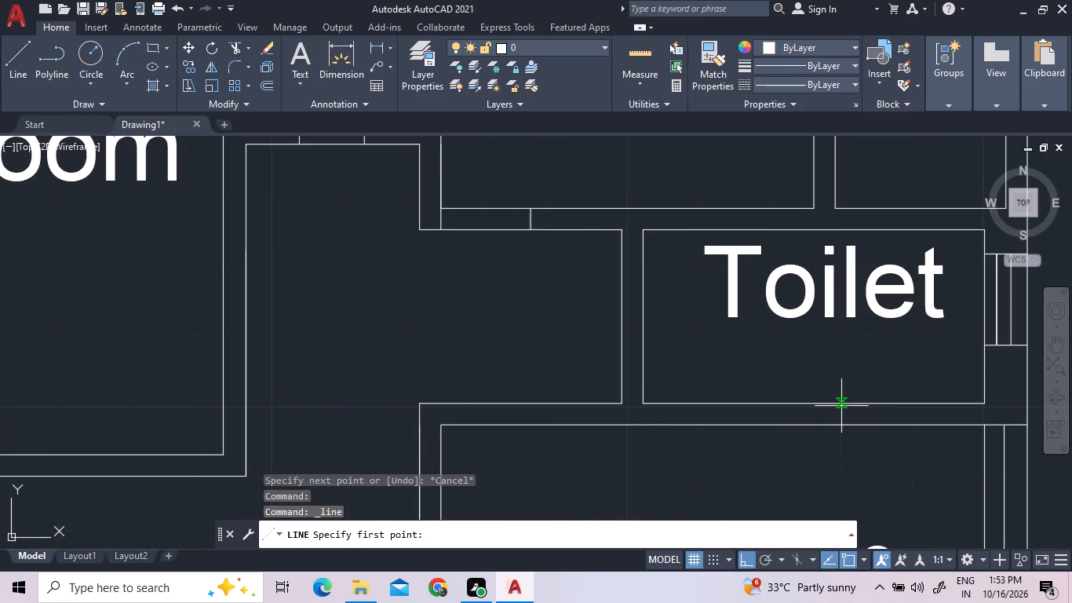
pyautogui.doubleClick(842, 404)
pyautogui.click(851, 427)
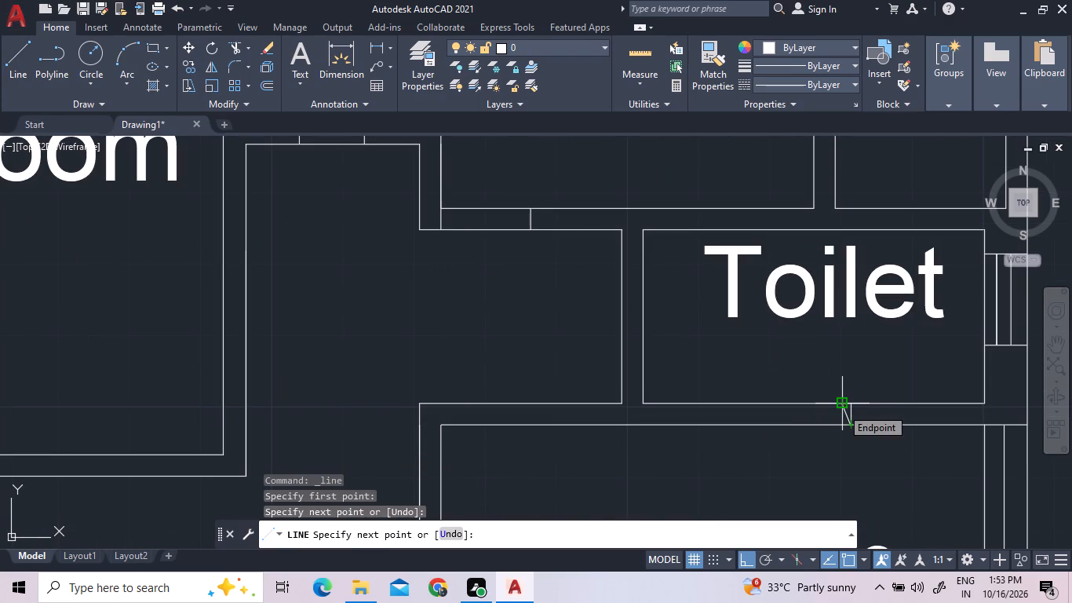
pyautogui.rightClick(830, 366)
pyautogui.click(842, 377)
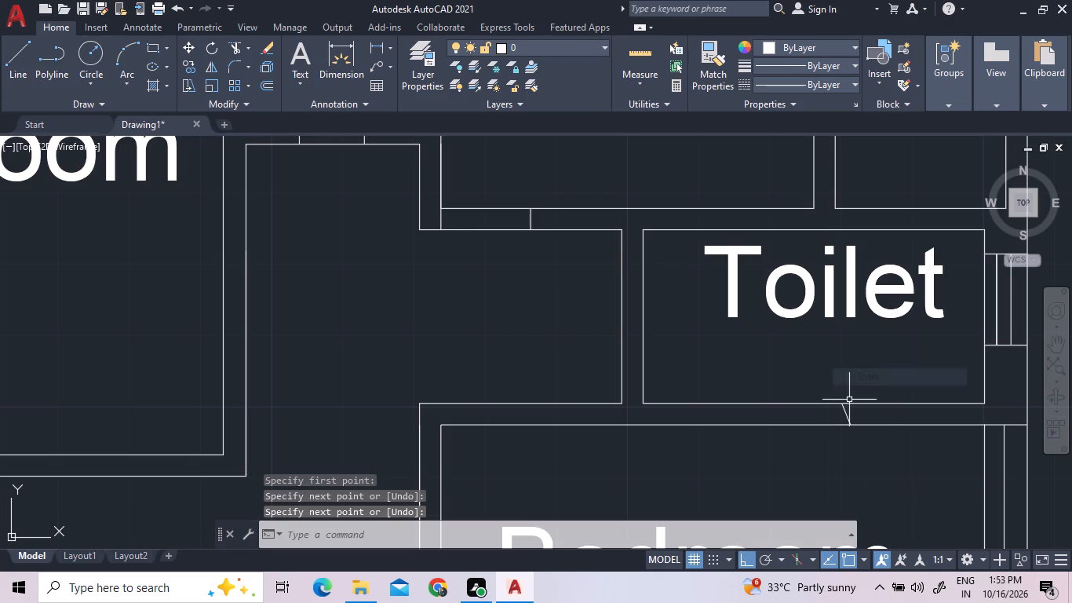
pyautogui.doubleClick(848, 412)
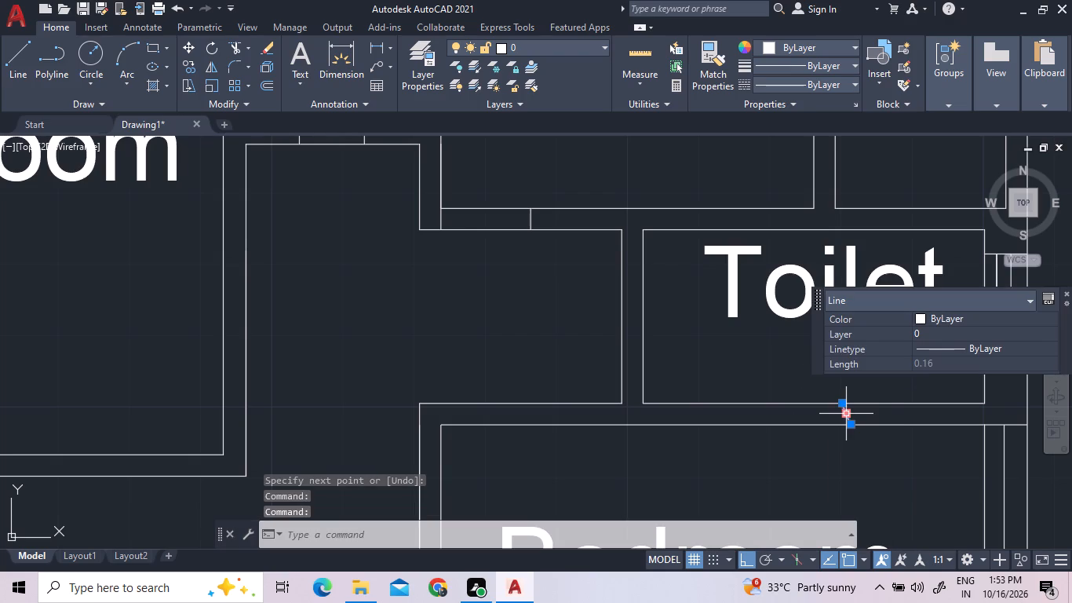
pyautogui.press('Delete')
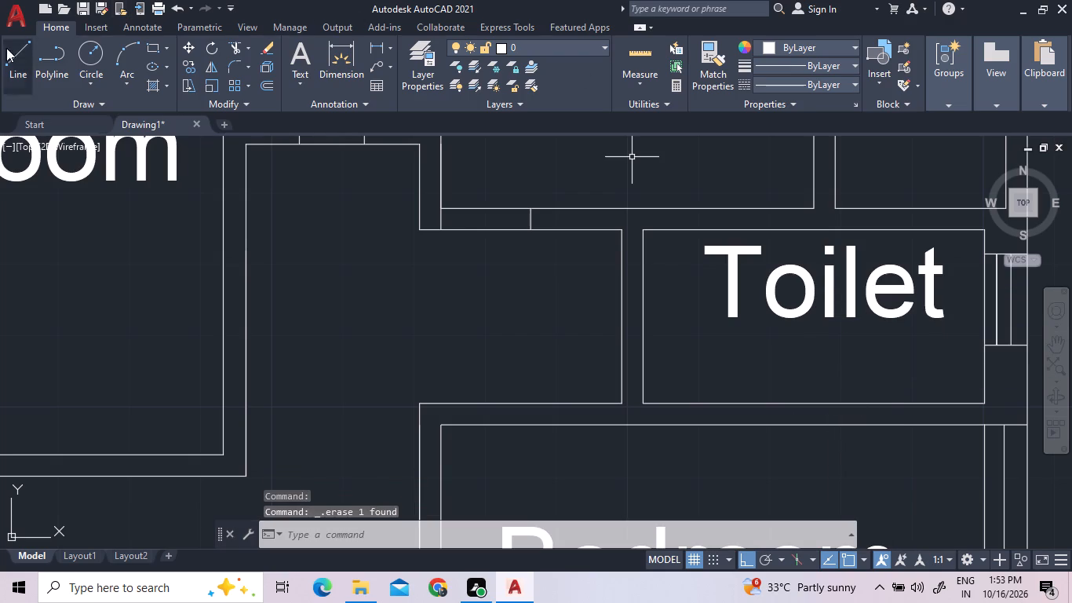
# Draw two door jamb lines across the wall between the upper-right flat's lower Toilet and the Bedroom below it.
pyautogui.click(30, 63)
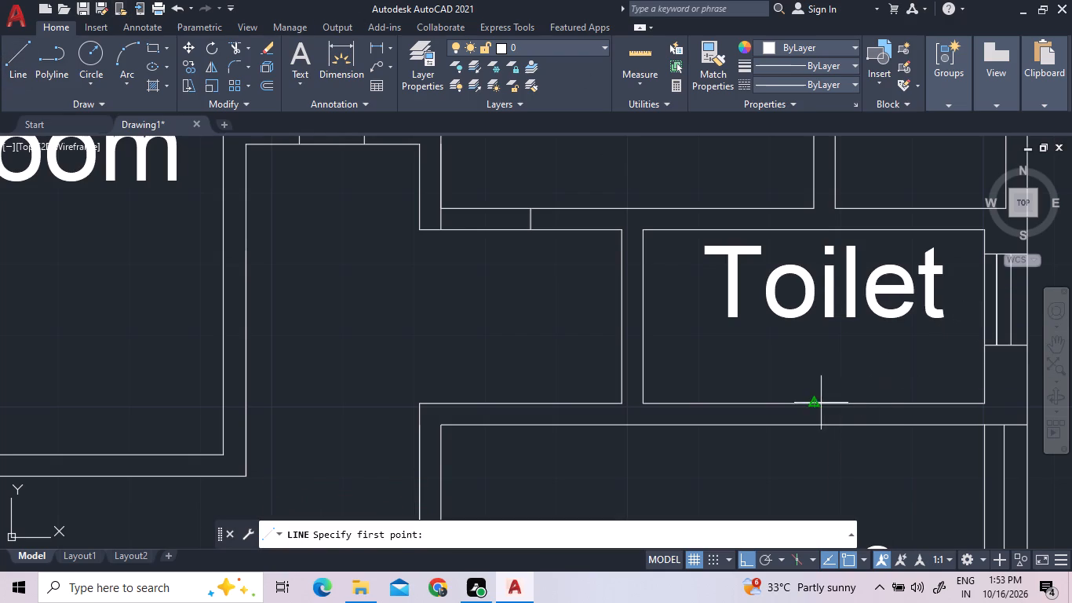
pyautogui.click(816, 403)
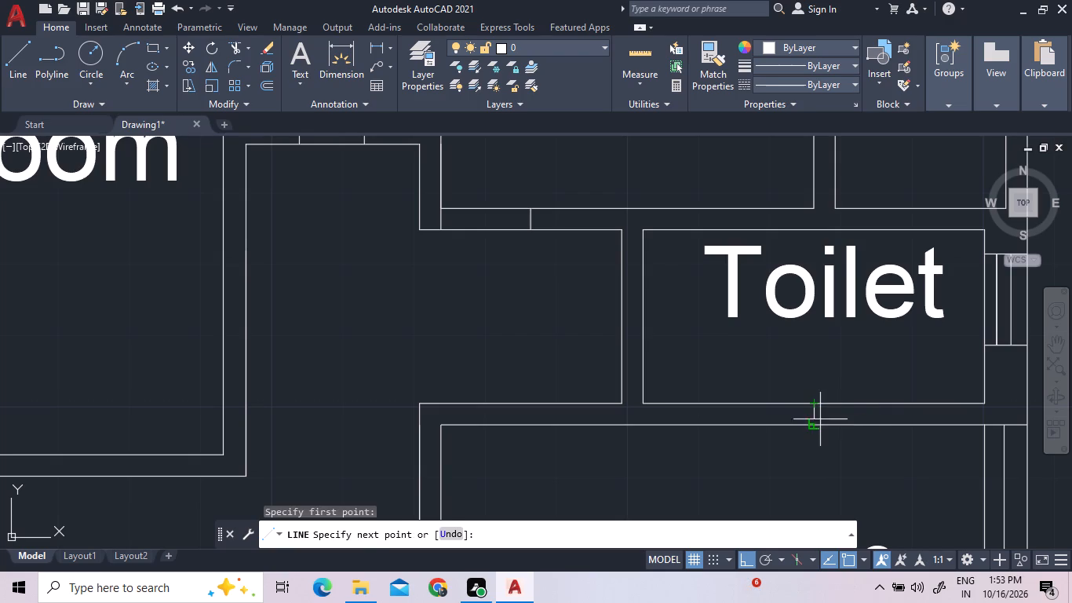
pyautogui.click(816, 426)
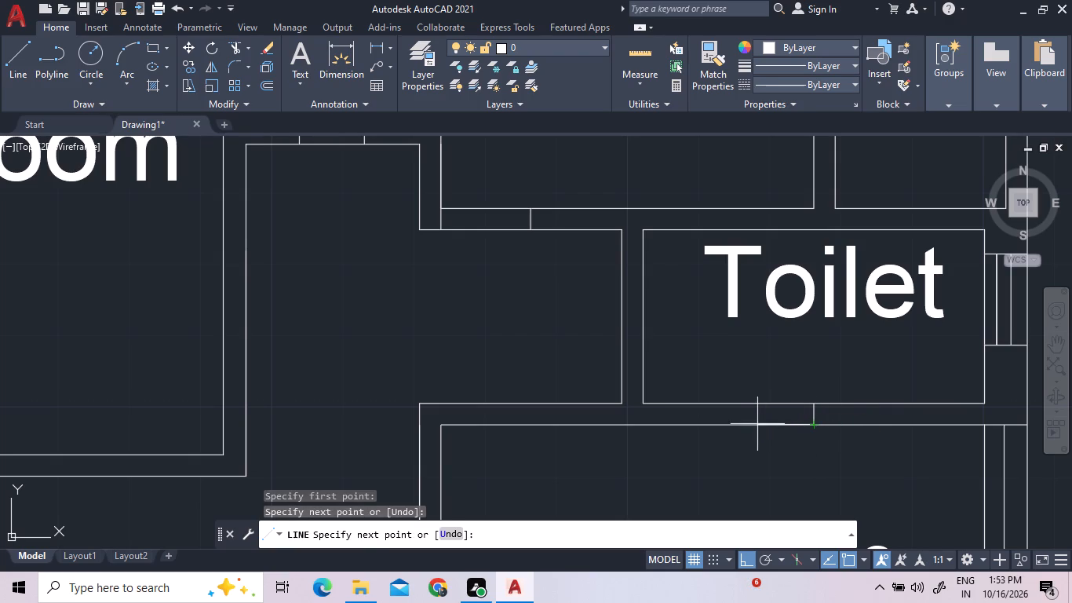
pyautogui.click(14, 65)
pyautogui.doubleClick(703, 404)
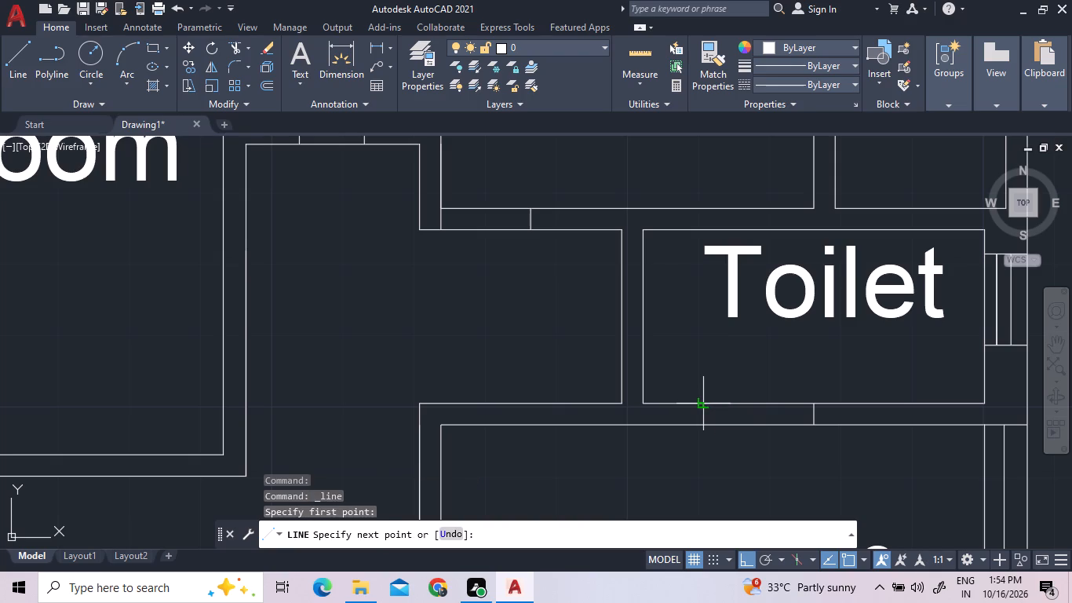
pyautogui.click(701, 428)
pyautogui.rightClick(698, 366)
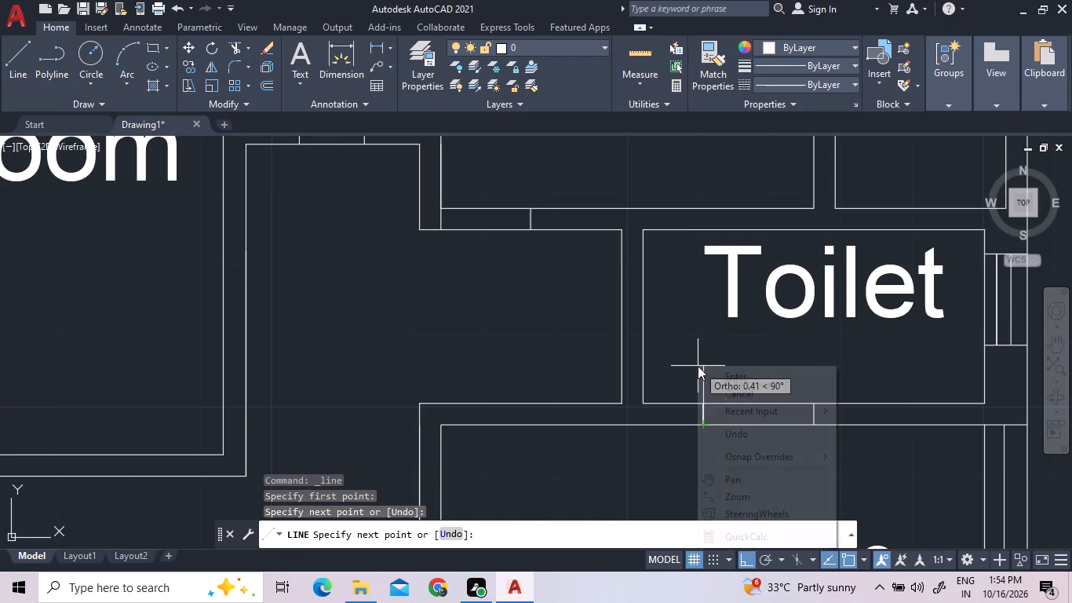
pyautogui.click(713, 382)
# Draw two jamb lines across the top wall of the upper-right flat's lower Bedroom, one at its inner corner and one before the Toilet.
pyautogui.scroll(-3, 705, 356)
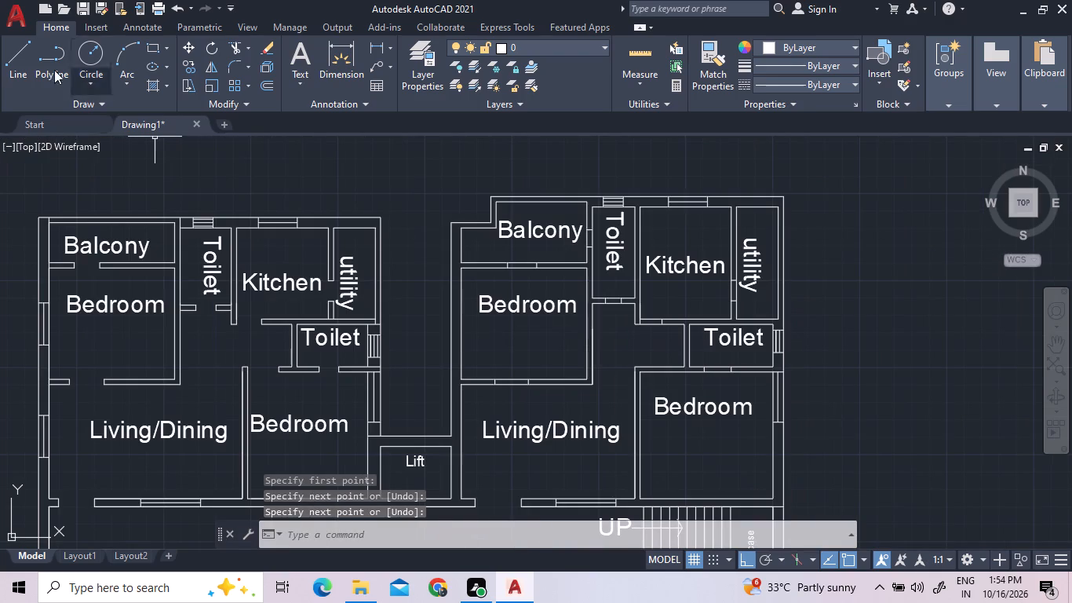
pyautogui.click(17, 49)
pyautogui.scroll(3, 665, 364)
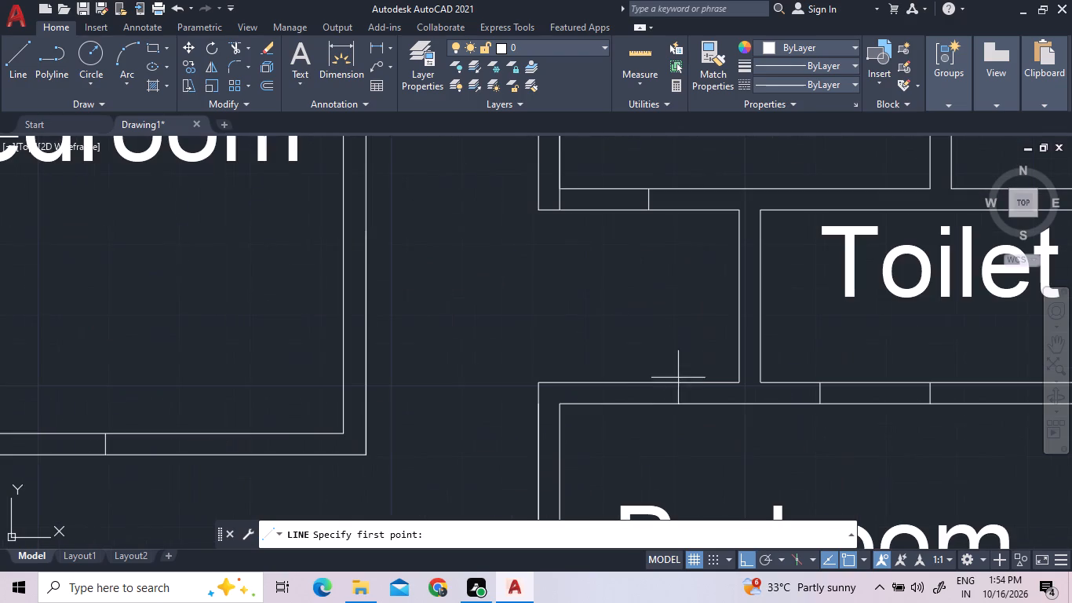
pyautogui.click(560, 407)
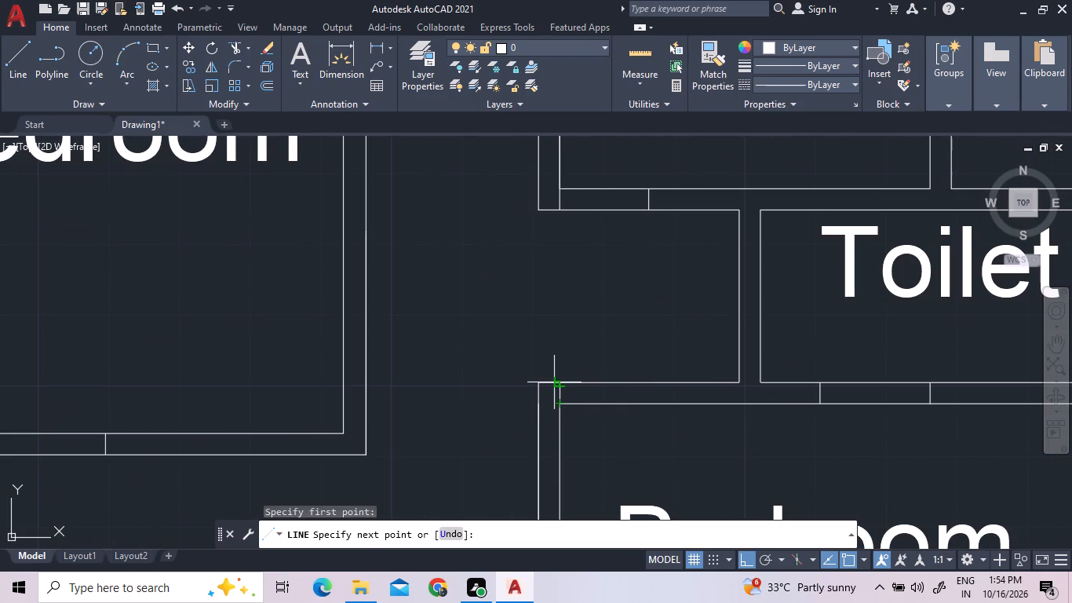
pyautogui.click(557, 383)
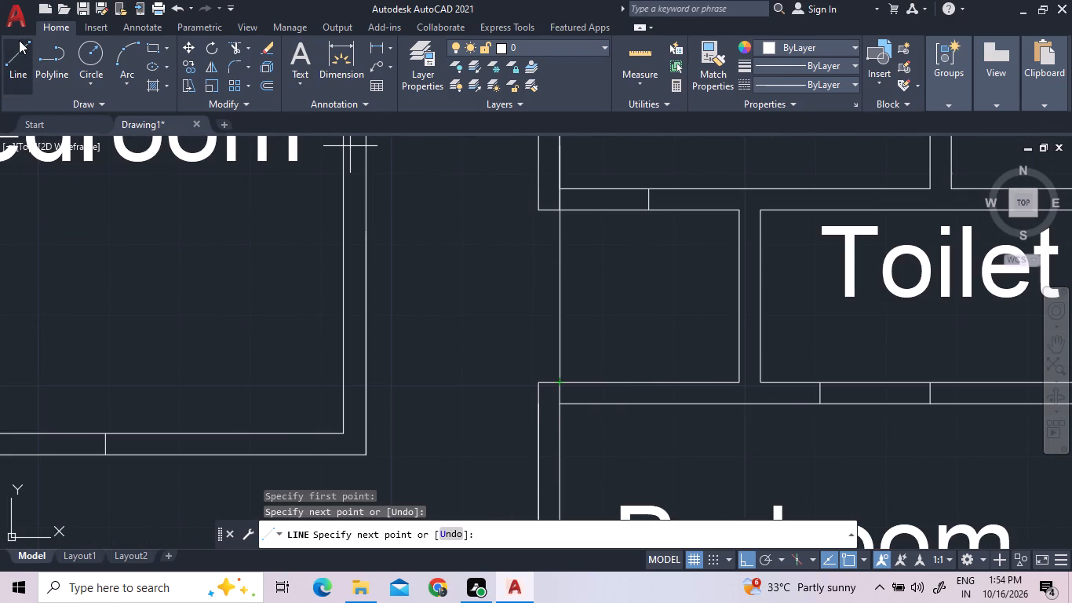
pyautogui.doubleClick(19, 40)
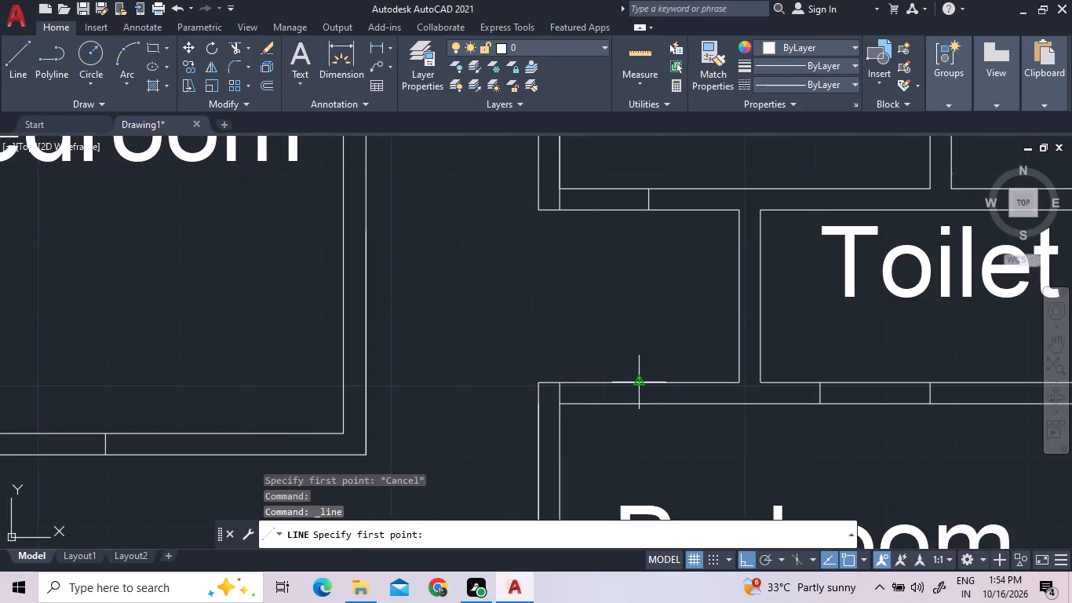
pyautogui.click(640, 382)
pyautogui.click(643, 406)
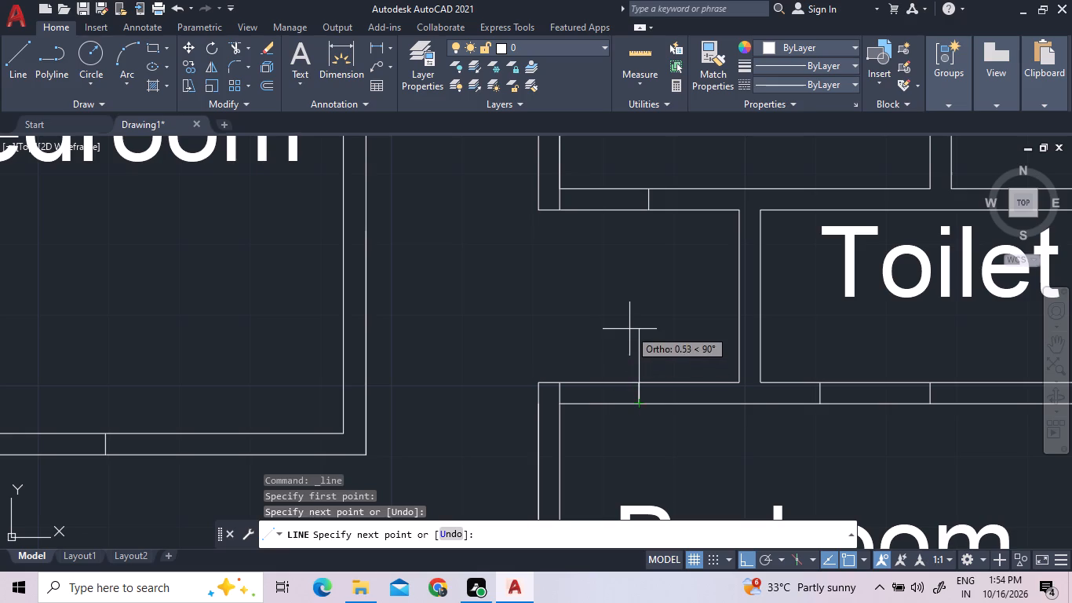
pyautogui.rightClick(629, 329)
pyautogui.click(646, 345)
# Trim the upper-right flat's door openings between the upper Bedroom and Living/Dining, and both openings in the lower Bedroom's top wall.
pyautogui.scroll(-2, 648, 345)
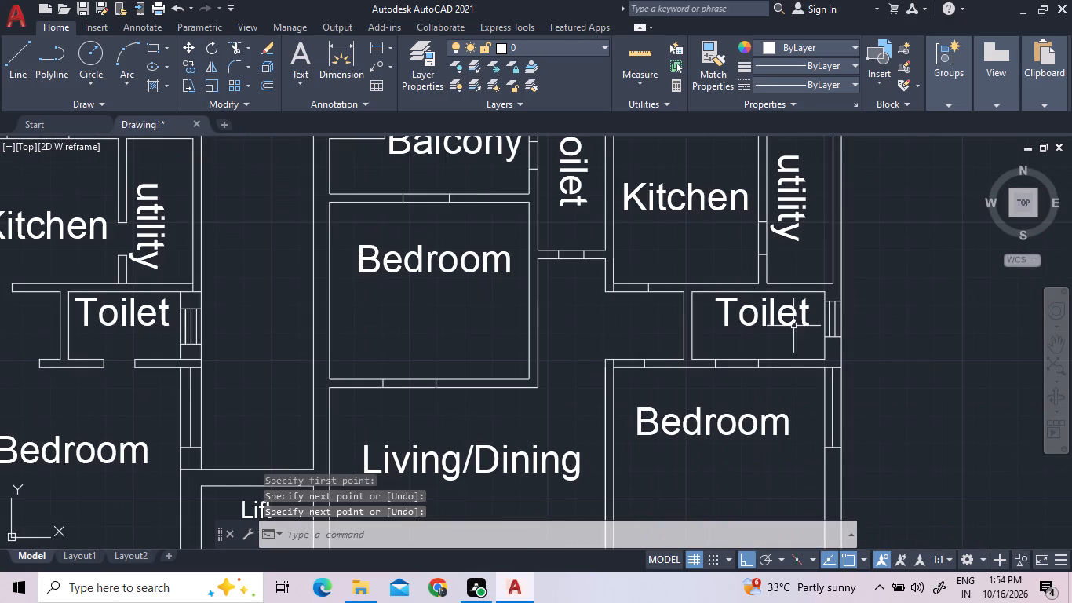
pyautogui.scroll(-2, 588, 295)
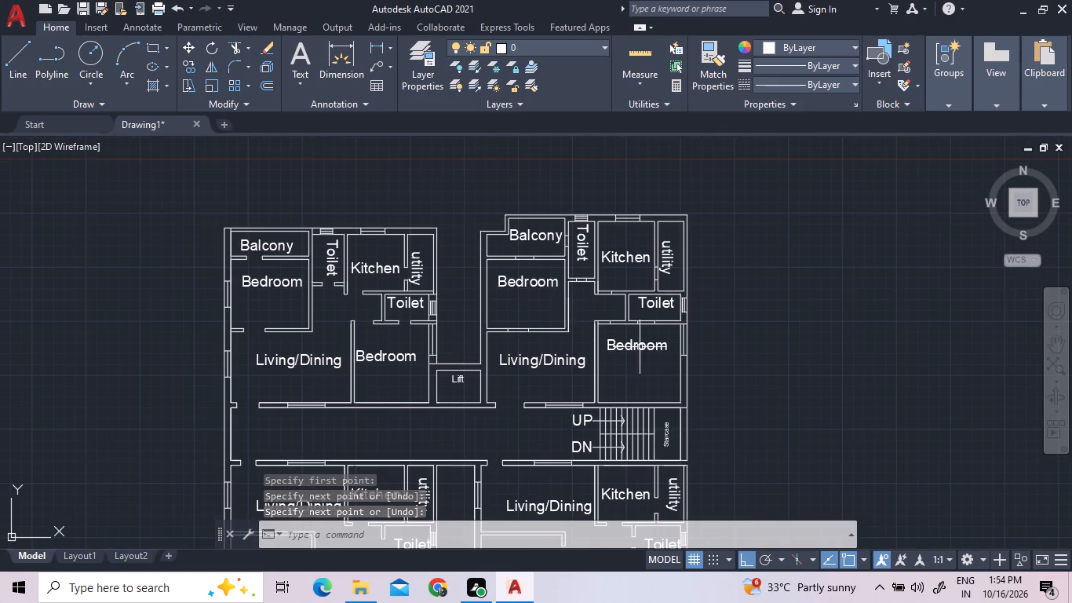
pyautogui.scroll(2, 613, 287)
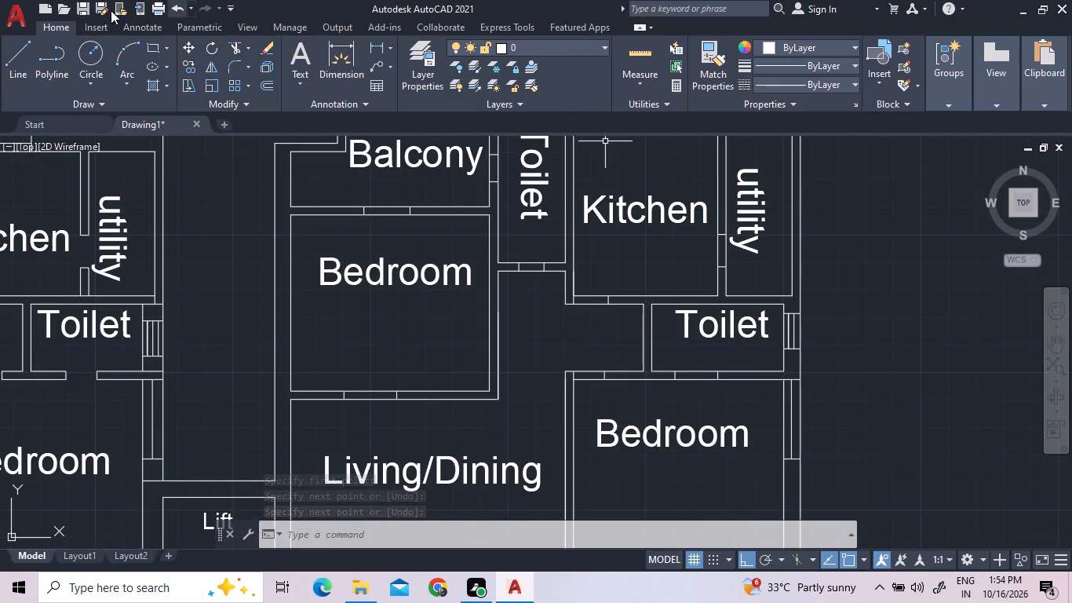
pyautogui.scroll(-1, 308, 254)
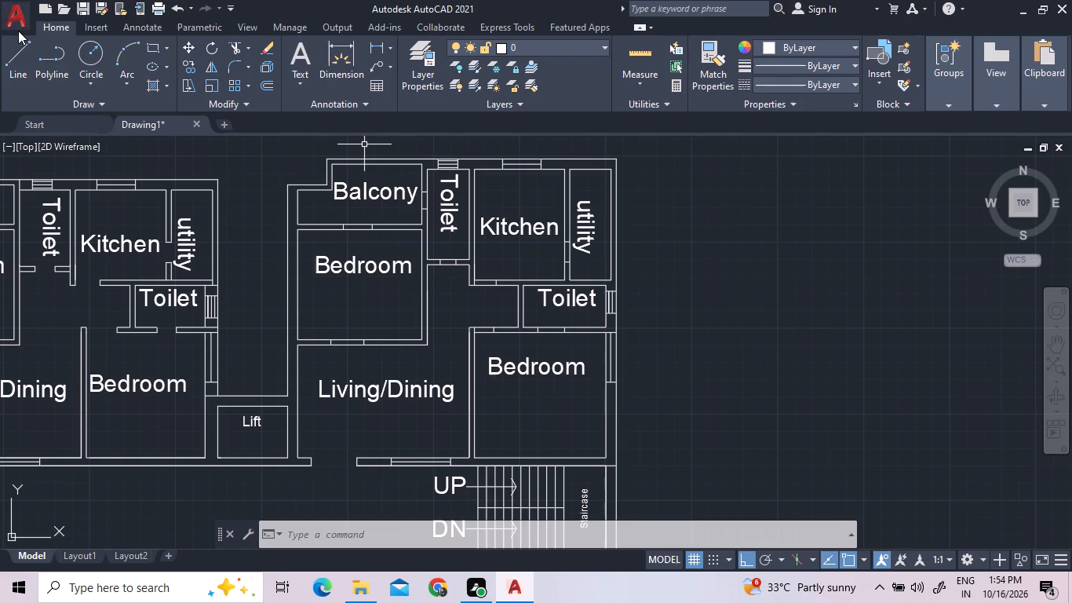
pyautogui.click(232, 45)
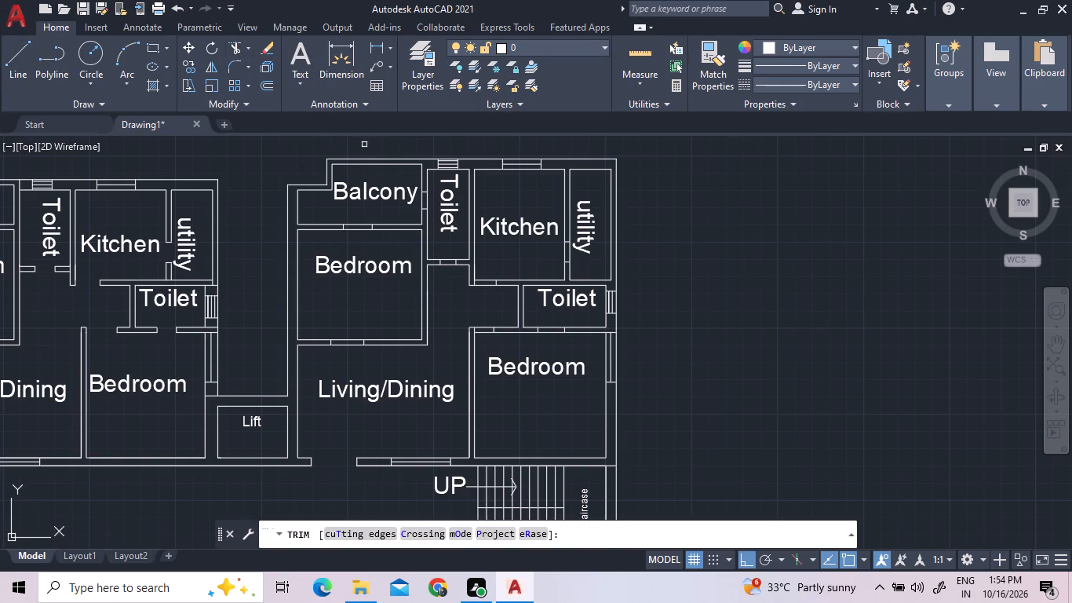
pyautogui.click(349, 366)
pyautogui.click(339, 322)
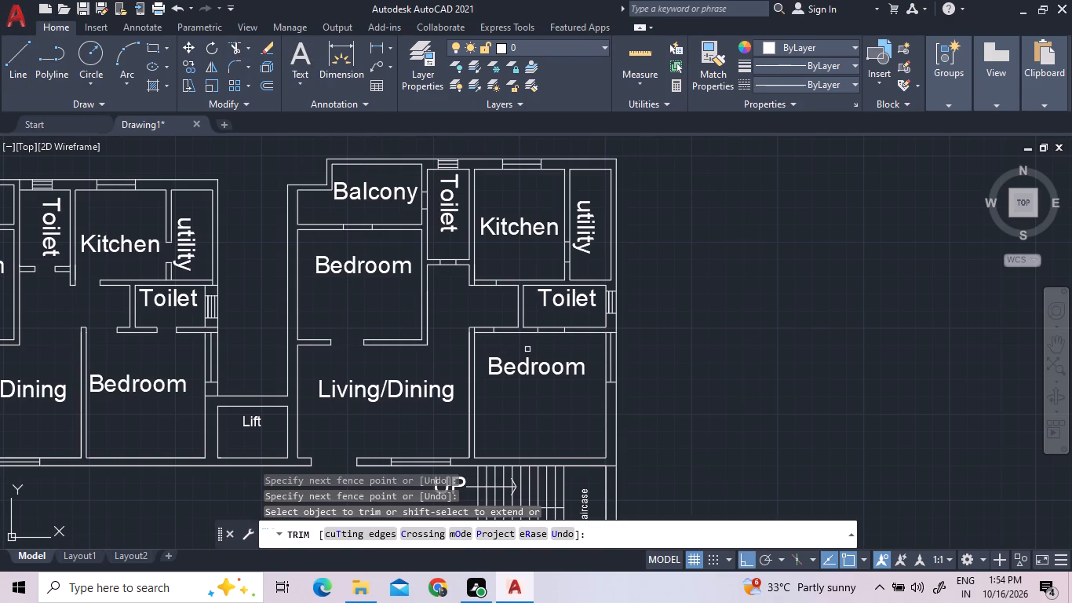
pyautogui.click(484, 346)
pyautogui.click(484, 314)
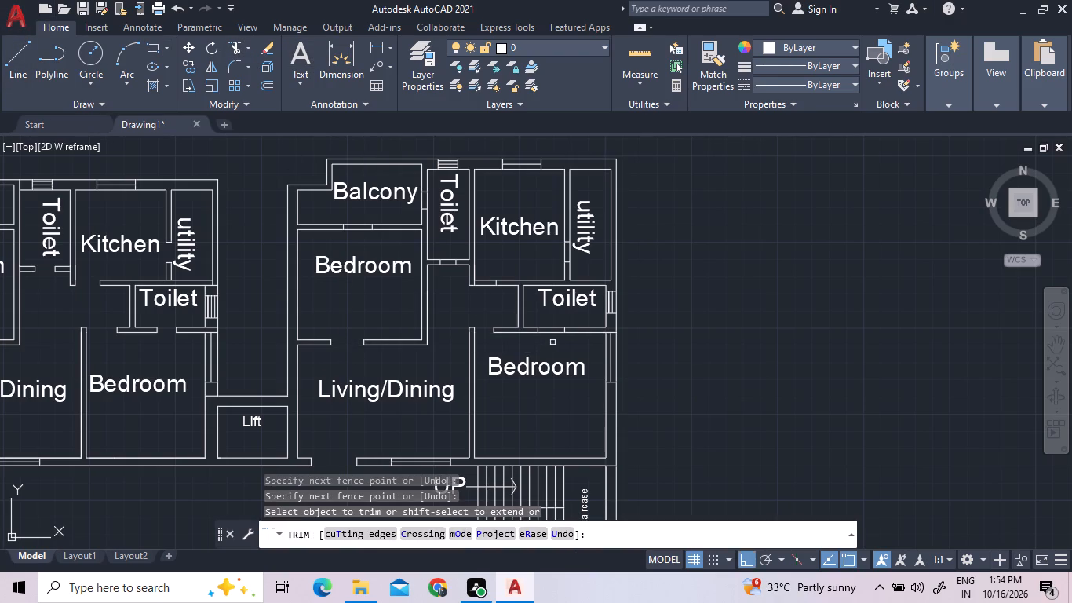
pyautogui.click(559, 342)
pyautogui.click(552, 312)
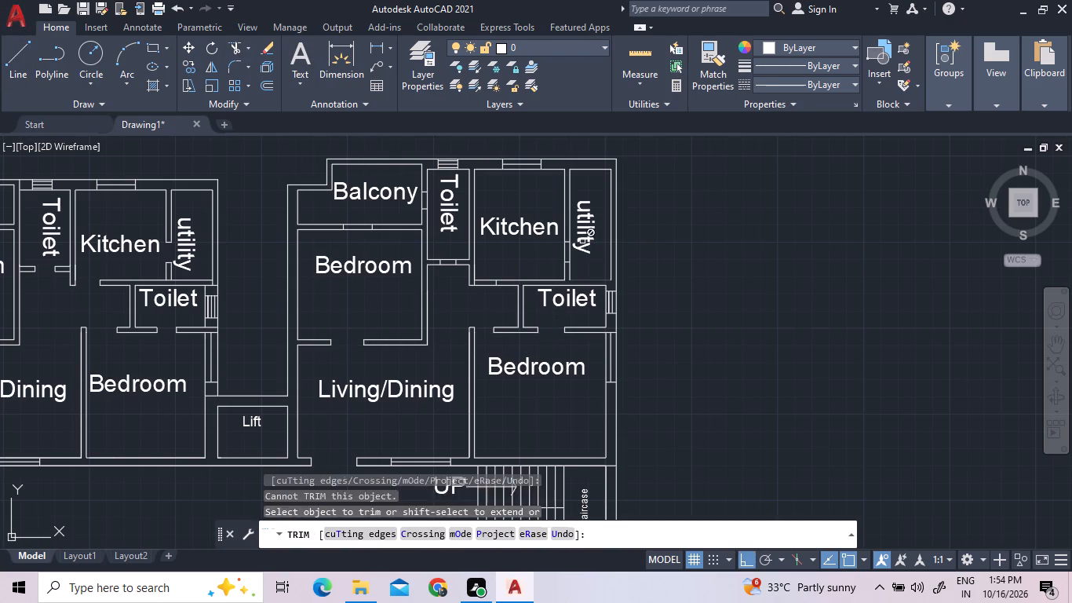
# Trim the upper-right flat's door openings between Kitchen and utility, in the Kitchen's bottom wall, and in the upper Toilet's bottom wall.
pyautogui.scroll(2, 574, 243)
pyautogui.click(594, 283)
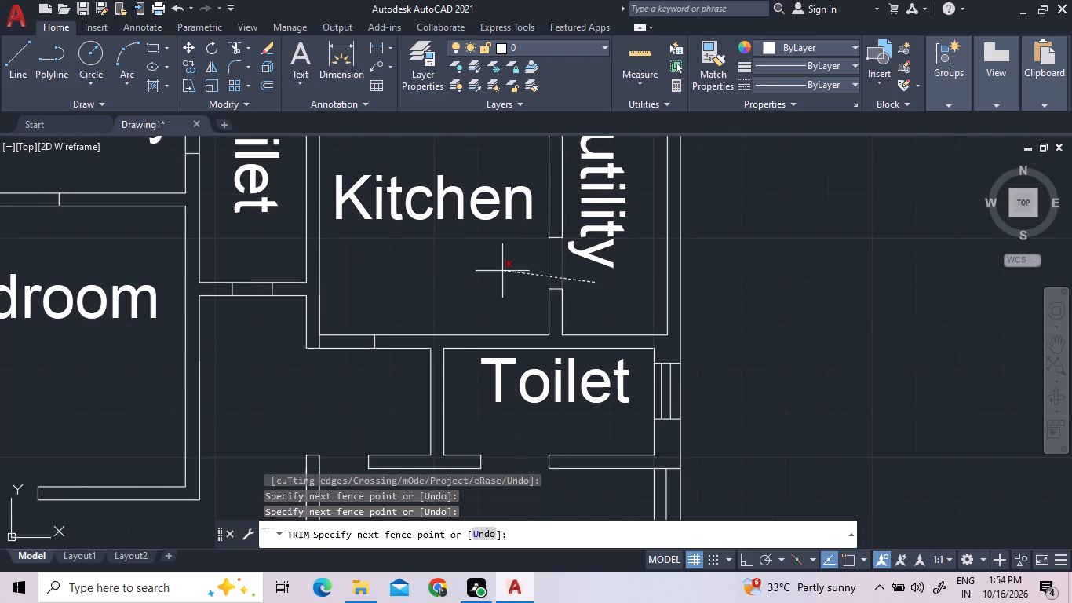
pyautogui.click(502, 271)
pyautogui.moveTo(348, 365); pyautogui.dragTo(355, 353)
pyautogui.click(360, 310)
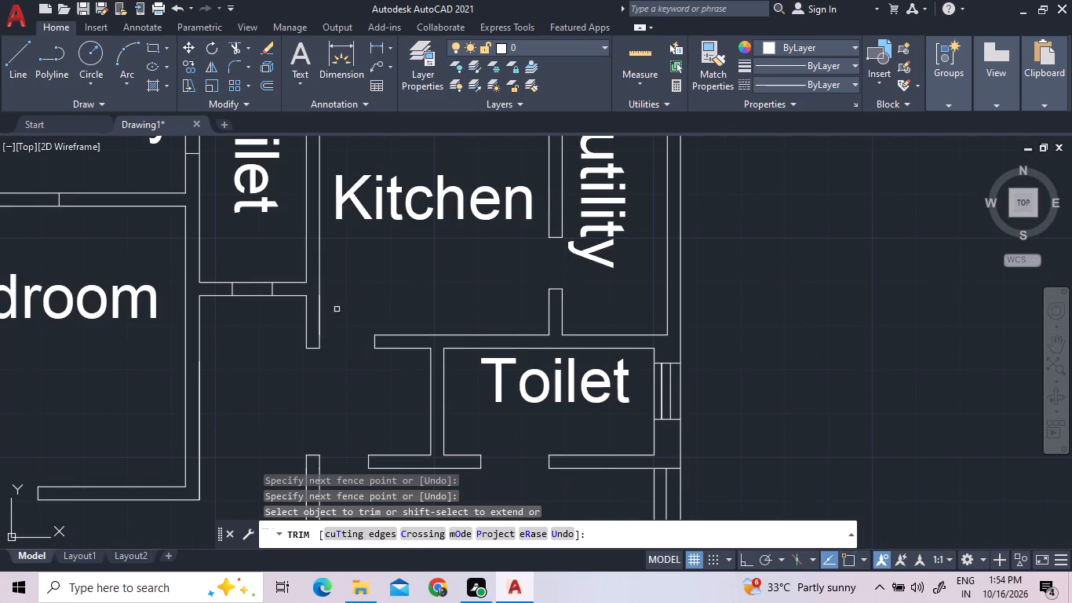
pyautogui.click(239, 311)
pyautogui.click(246, 267)
# Trim the upper-right flat's door openings between the Balcony and Bedroom and between the Balcony and Toilet, and finish trimming.
pyautogui.scroll(-2, 270, 369)
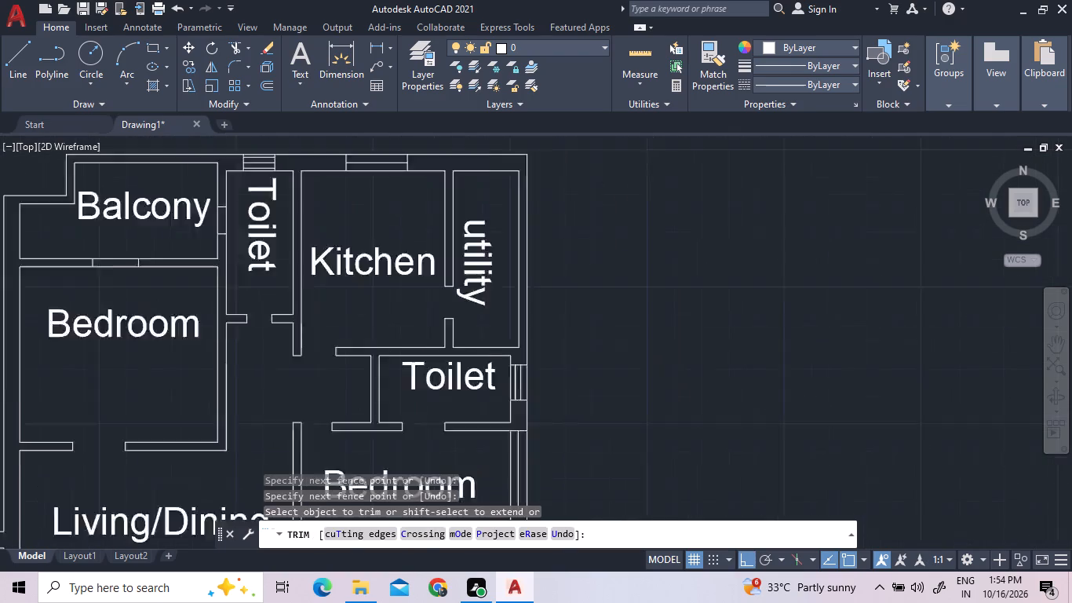
pyautogui.click(169, 289)
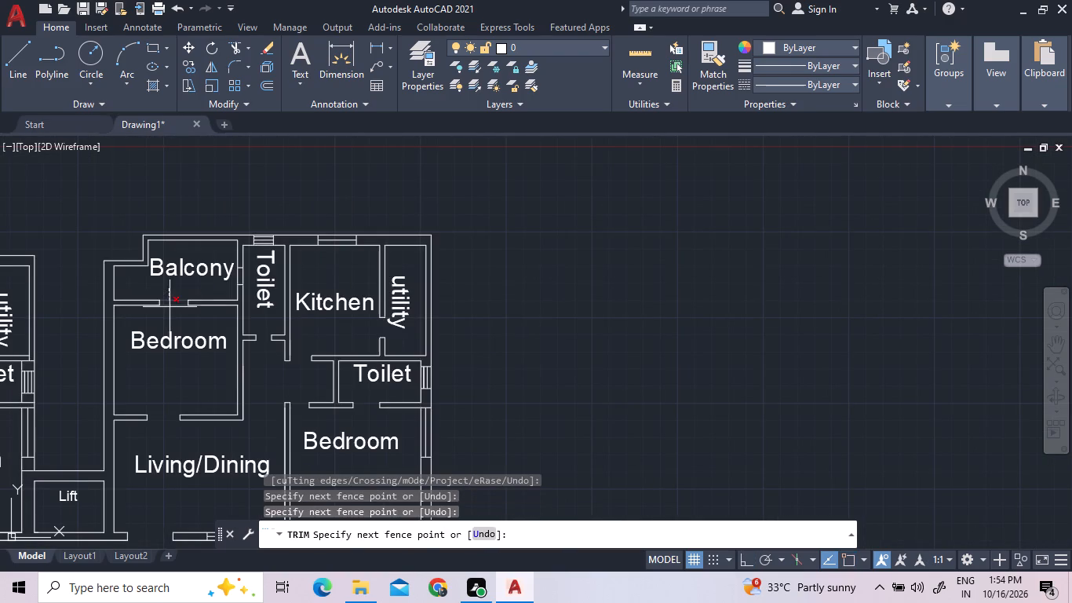
pyautogui.click(170, 307)
pyautogui.click(250, 277)
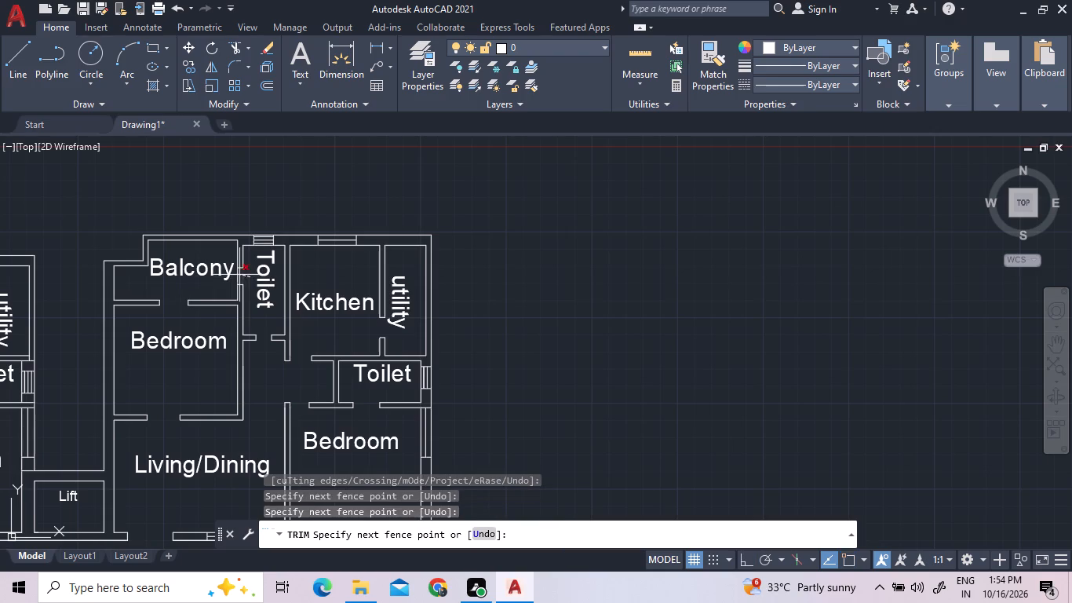
pyautogui.click(232, 279)
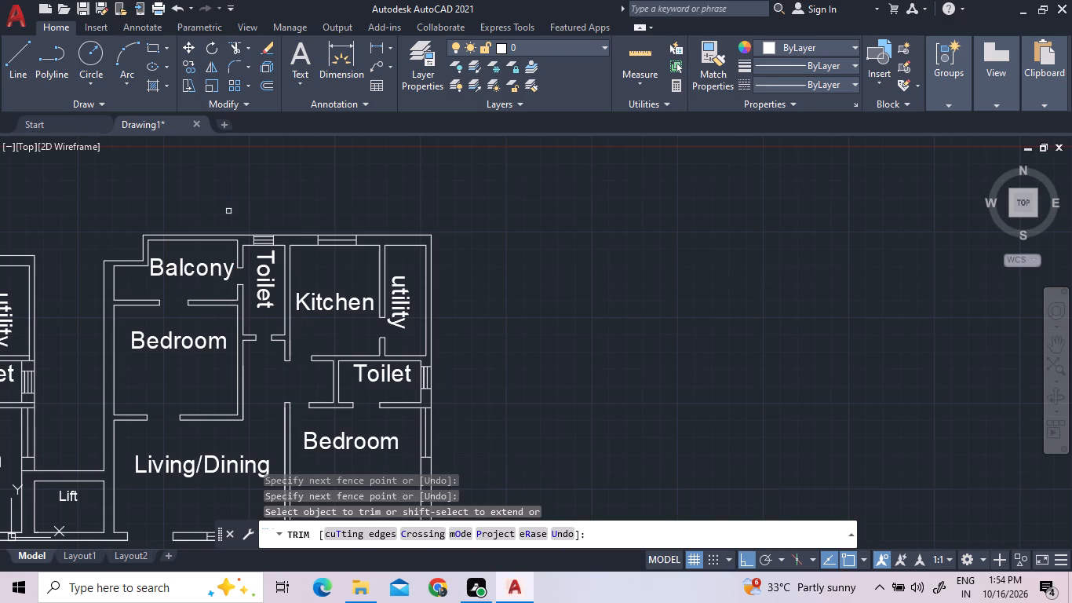
pyautogui.rightClick(312, 182)
pyautogui.click(321, 199)
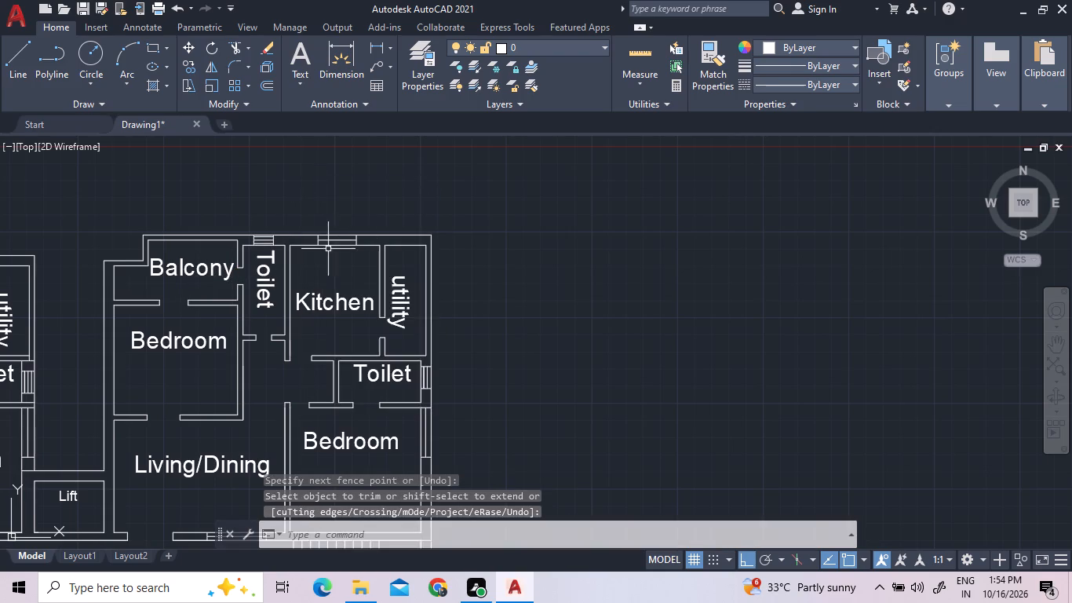
# Copy the Bedroom and Living/Dining windows from the upper-left flat's outer wall horizontally about 11.85 units into the upper-right flat's wall nearest the Lift.
pyautogui.scroll(-1, 330, 249)
pyautogui.scroll(-2, 80, 335)
pyautogui.scroll(3, 191, 365)
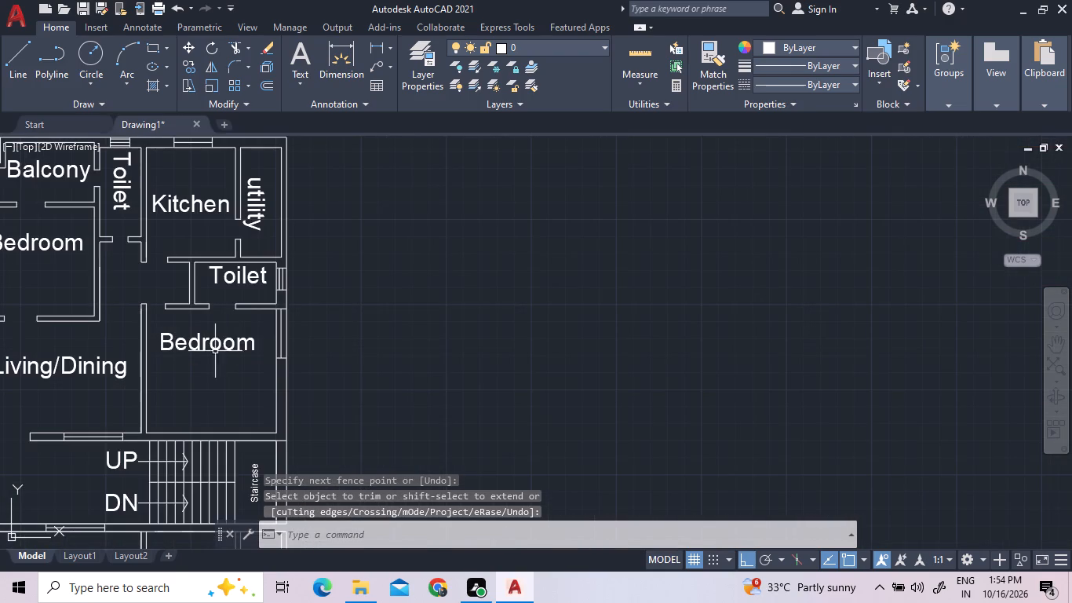
pyautogui.scroll(-2, 318, 342)
pyautogui.scroll(1, 29, 307)
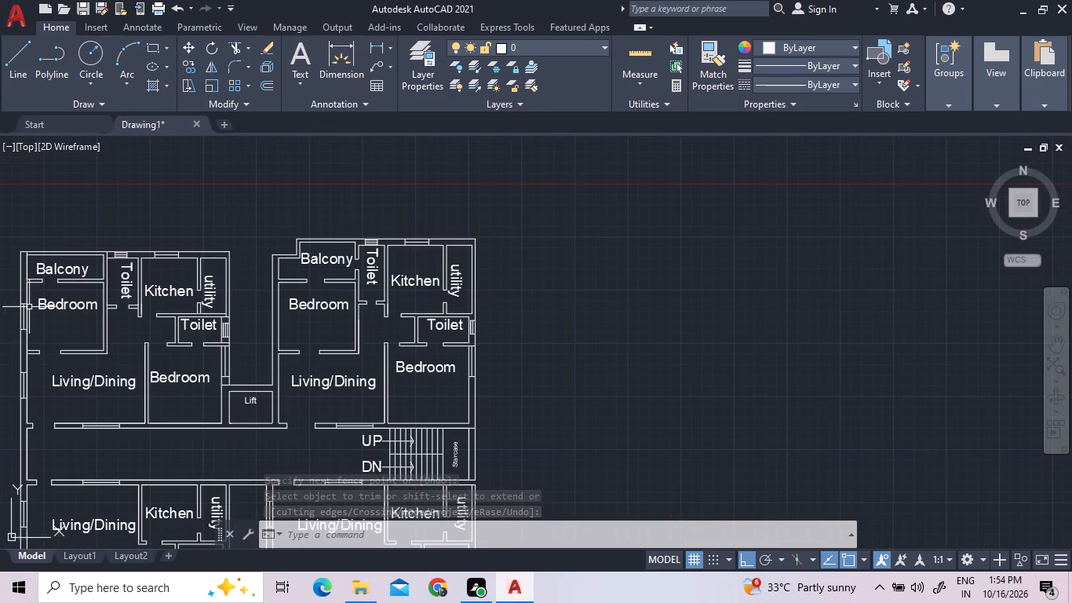
pyautogui.scroll(2, 9, 397)
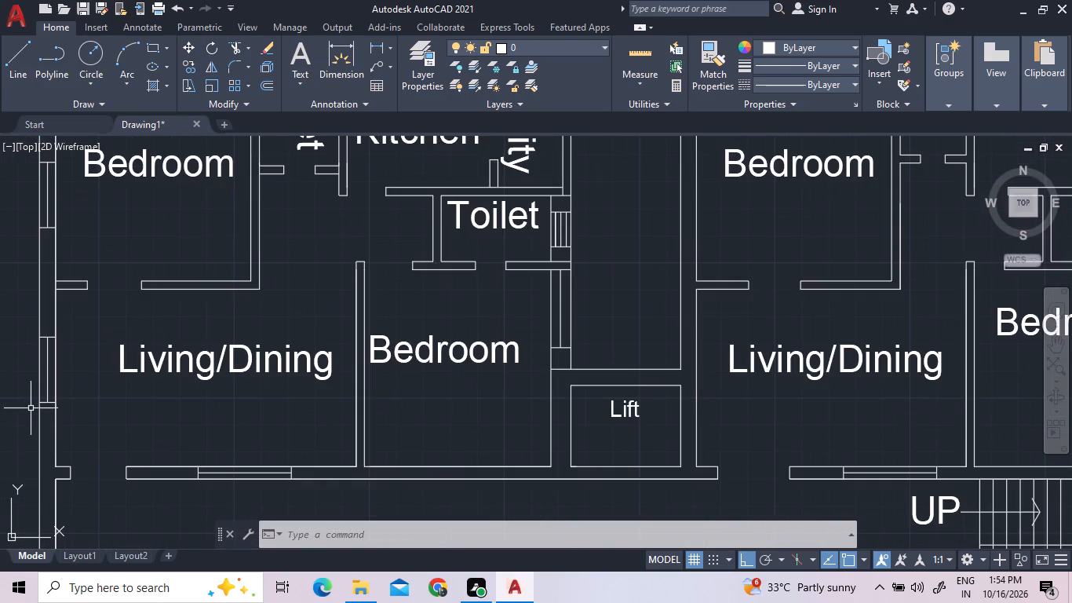
pyautogui.scroll(3, 34, 415)
pyautogui.click(103, 395)
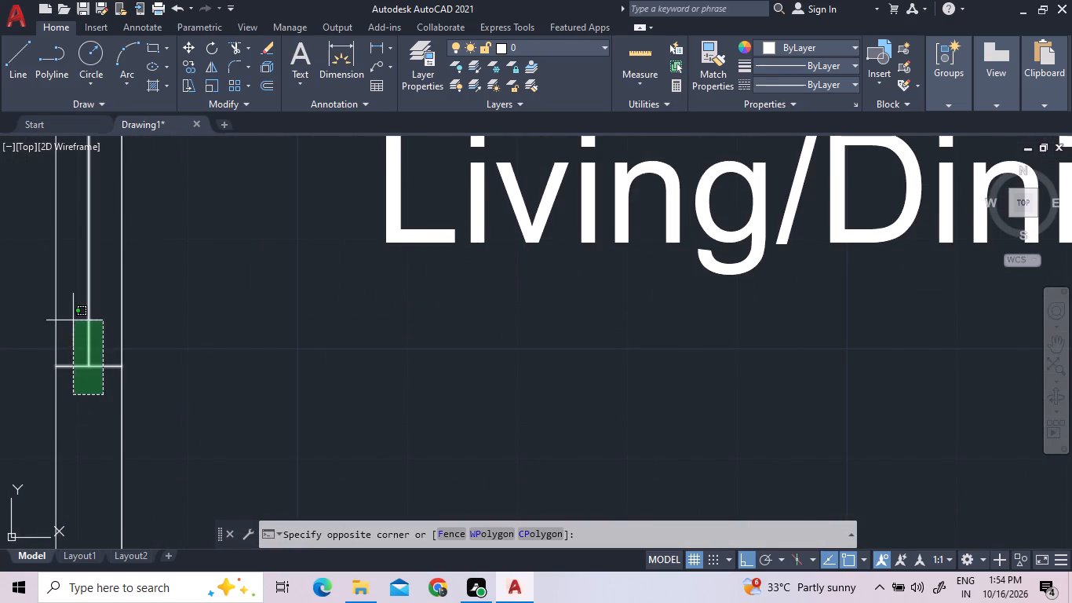
pyautogui.click(73, 320)
pyautogui.scroll(-2, 138, 419)
pyautogui.scroll(2, 115, 286)
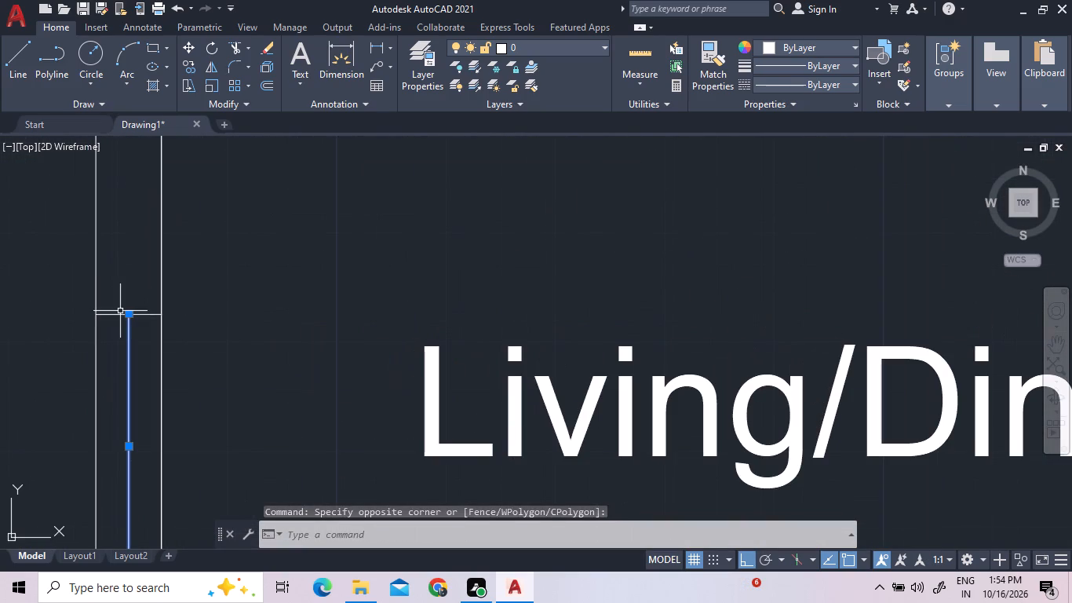
pyautogui.click(112, 316)
pyautogui.scroll(-6, 250, 364)
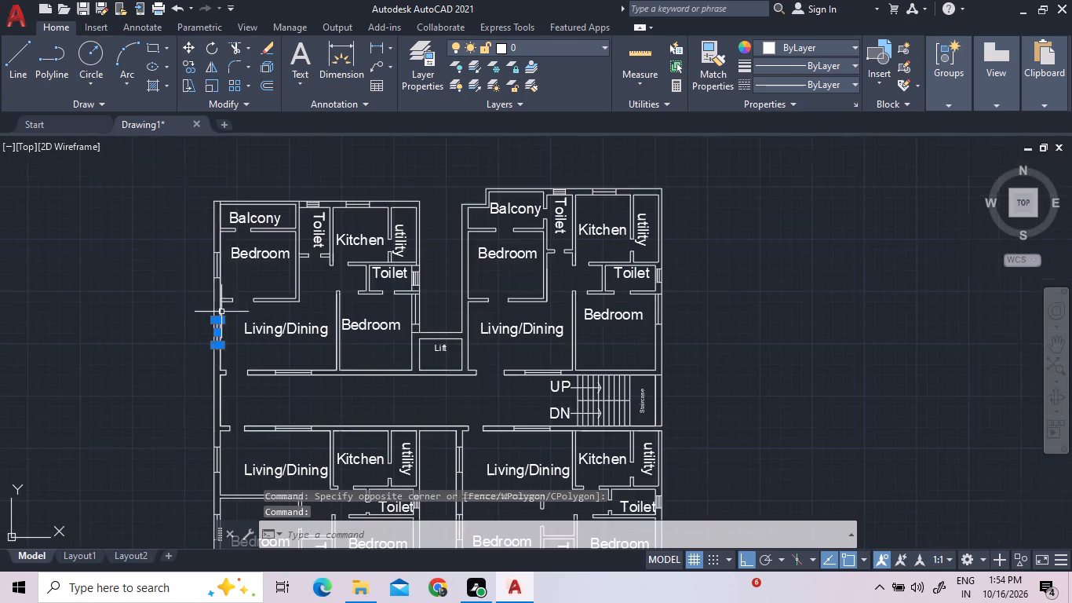
pyautogui.scroll(3, 198, 248)
pyautogui.scroll(3, 283, 379)
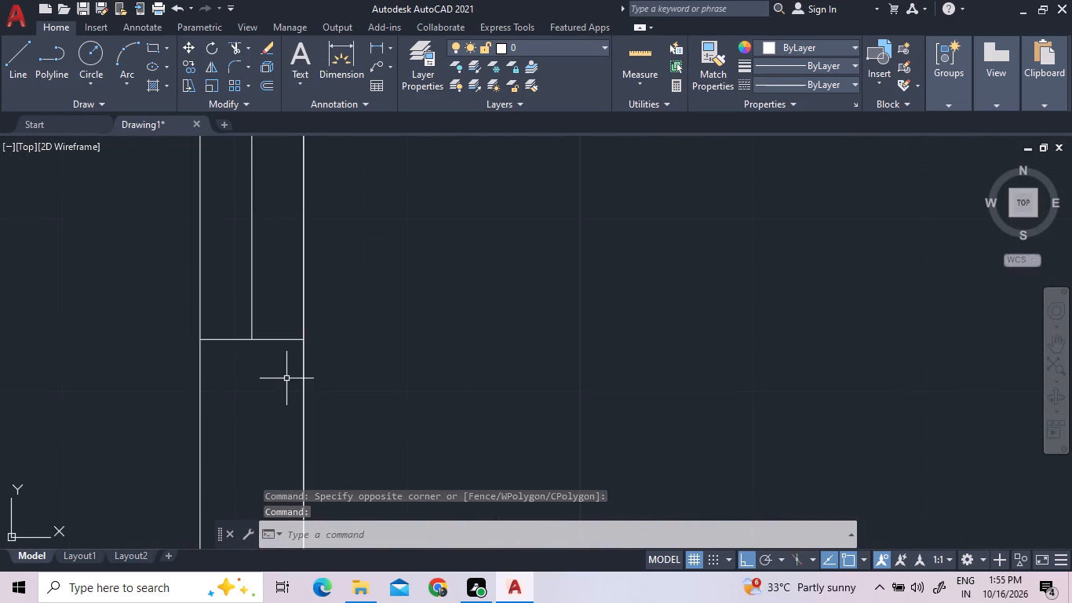
pyautogui.click(286, 378)
pyautogui.click(217, 278)
pyautogui.scroll(-4, 304, 377)
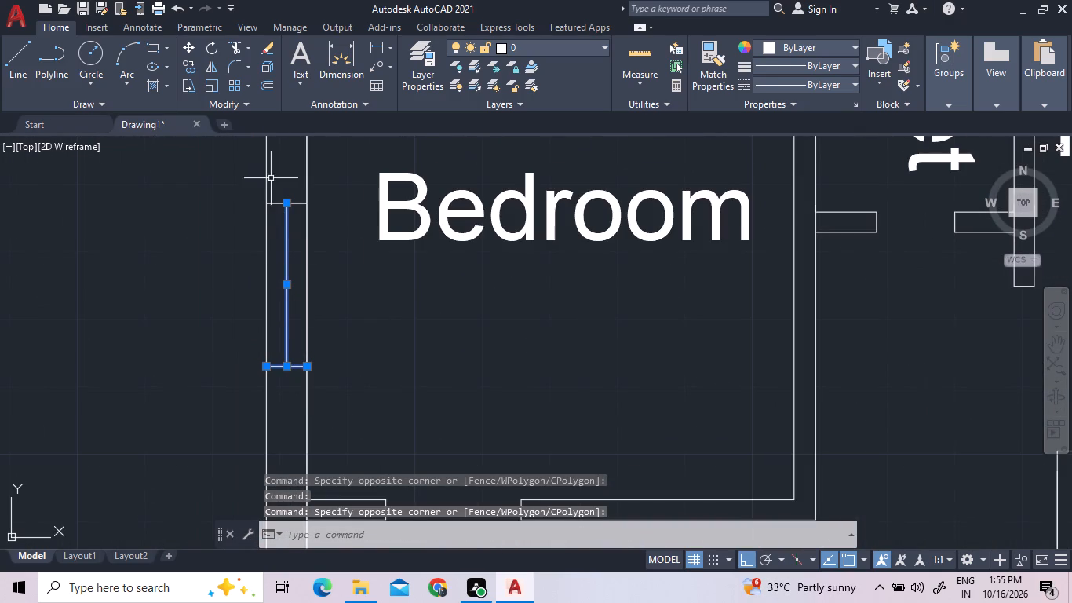
pyautogui.scroll(2, 277, 194)
pyautogui.click(279, 217)
pyautogui.scroll(-5, 376, 215)
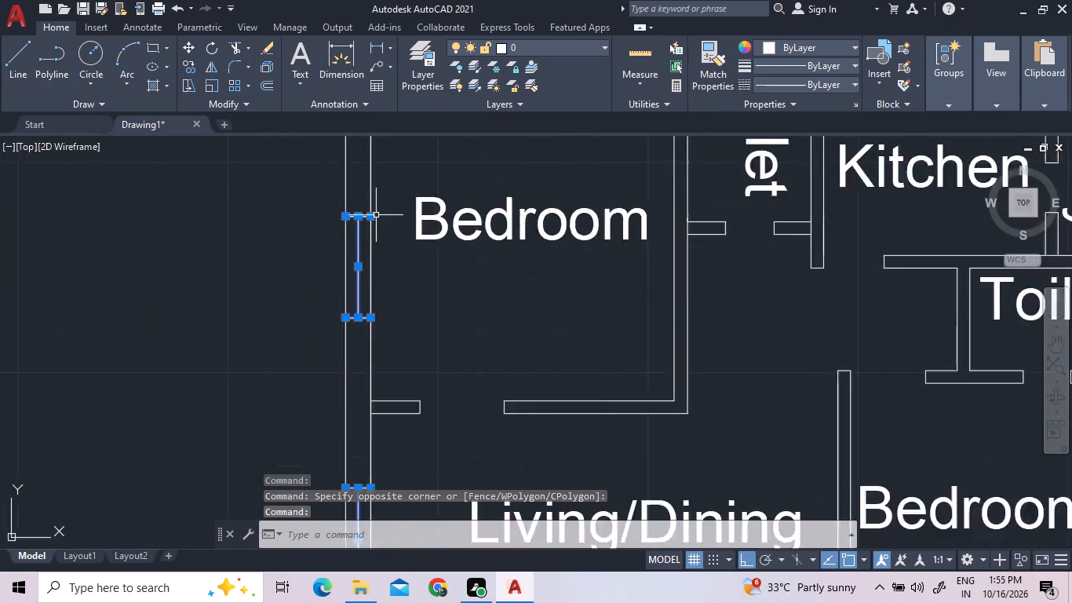
pyautogui.scroll(-1, 376, 215)
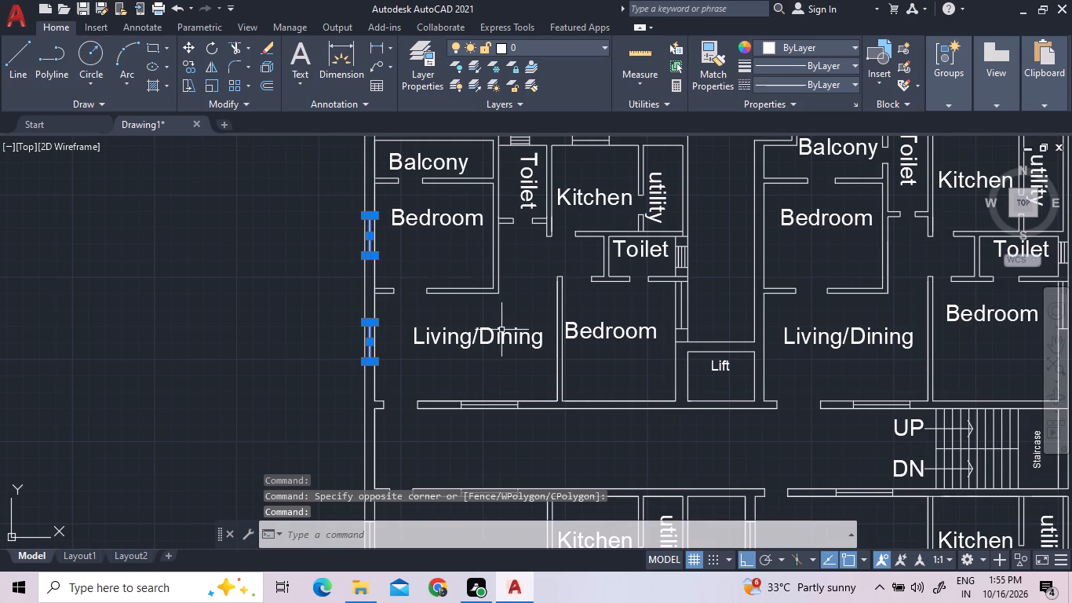
pyautogui.rightClick(419, 361)
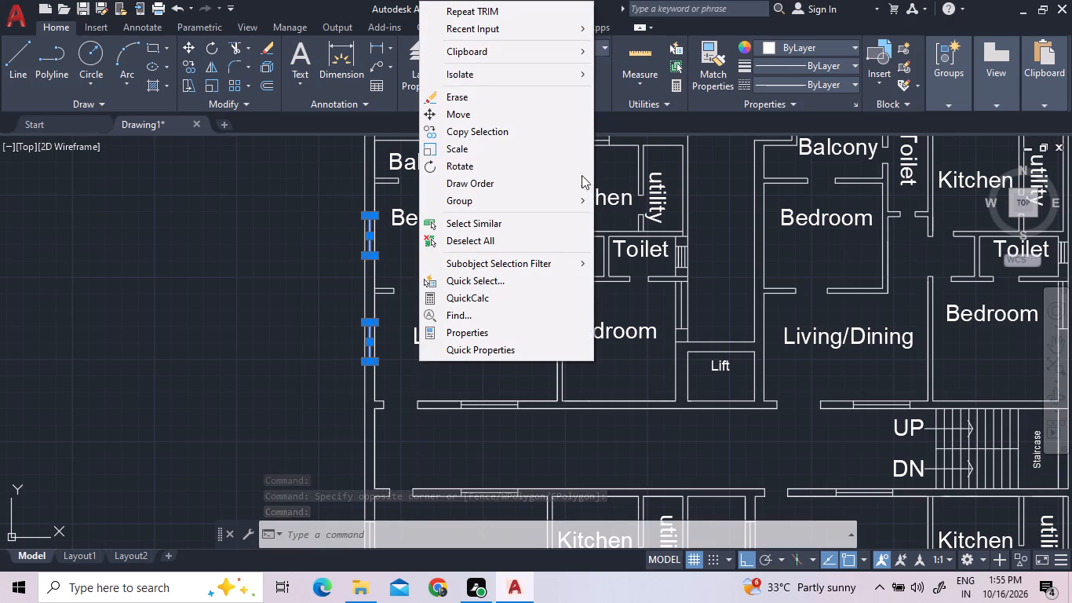
pyautogui.click(498, 129)
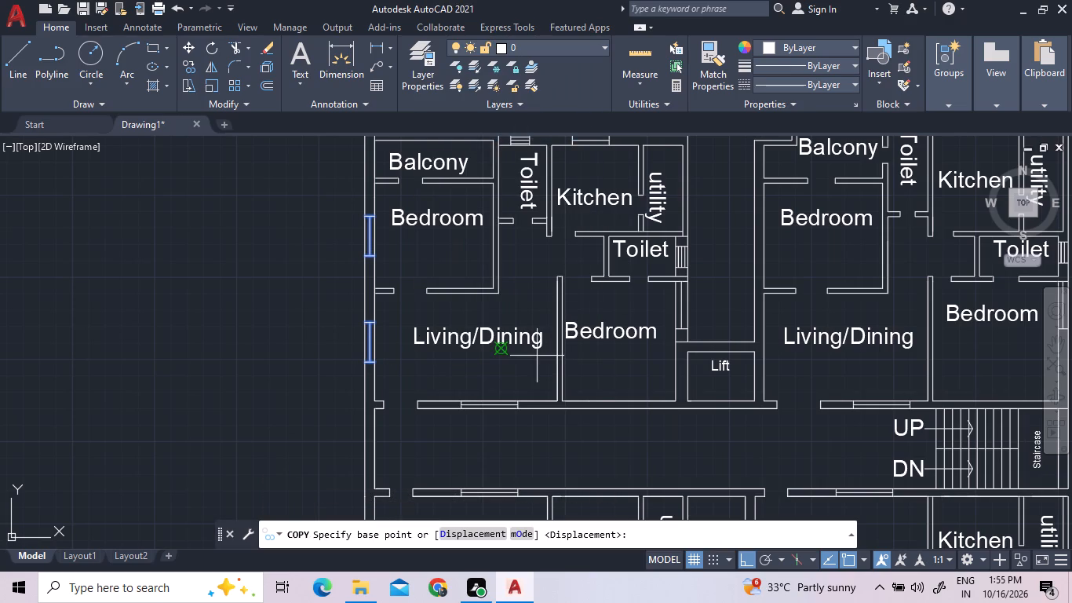
pyautogui.click(602, 359)
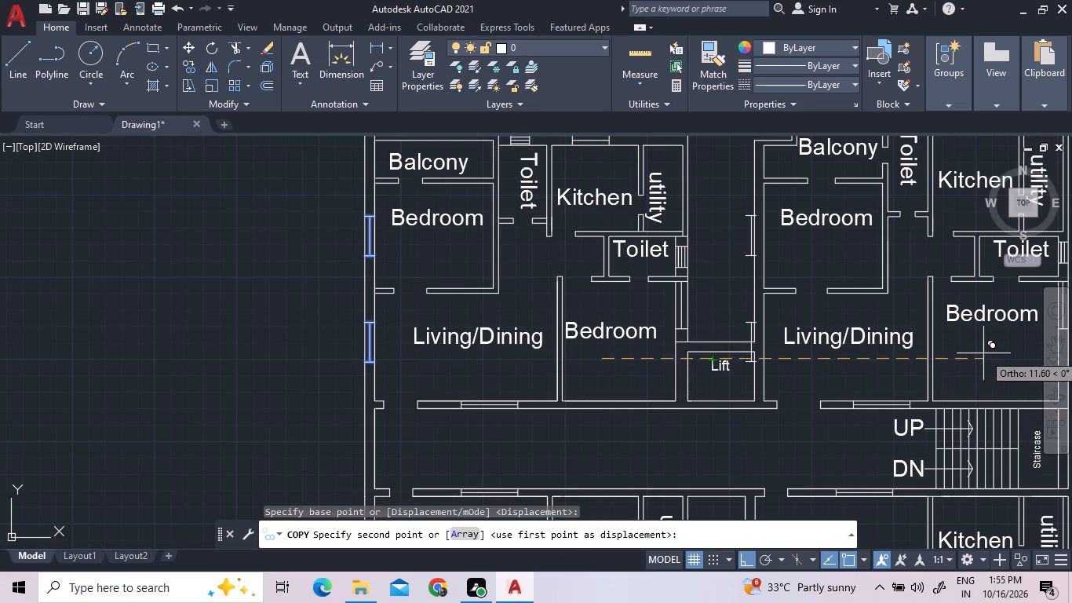
pyautogui.scroll(2, 995, 354)
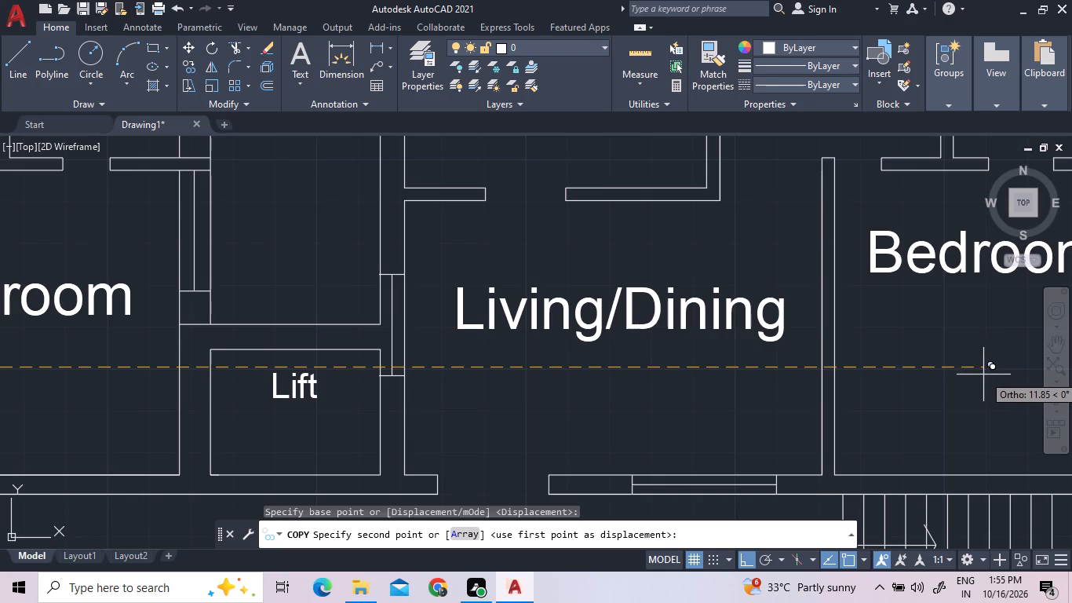
pyautogui.click(983, 375)
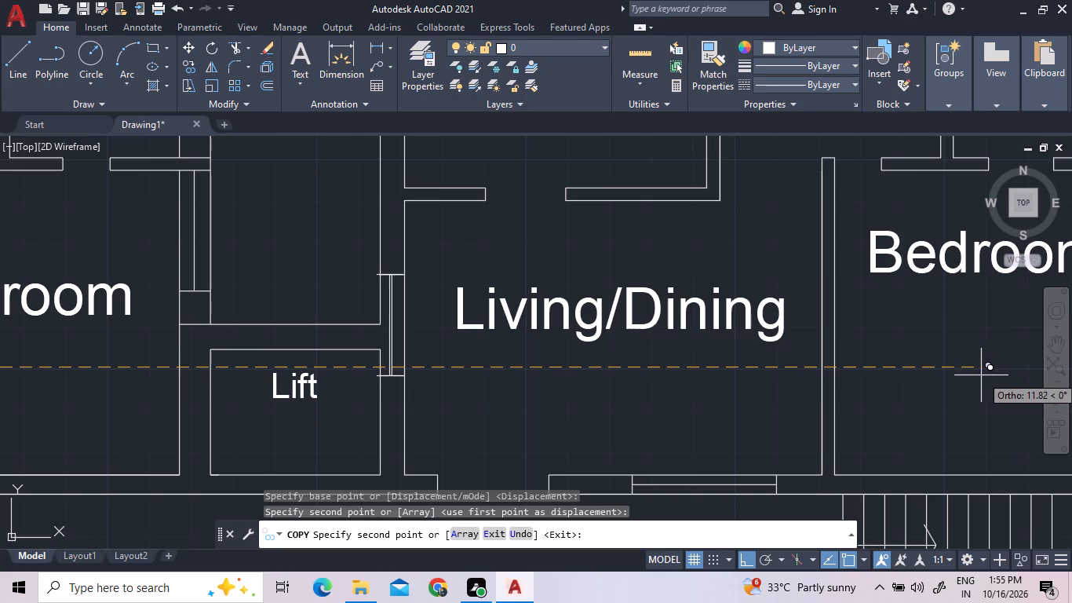
pyautogui.press('Escape')
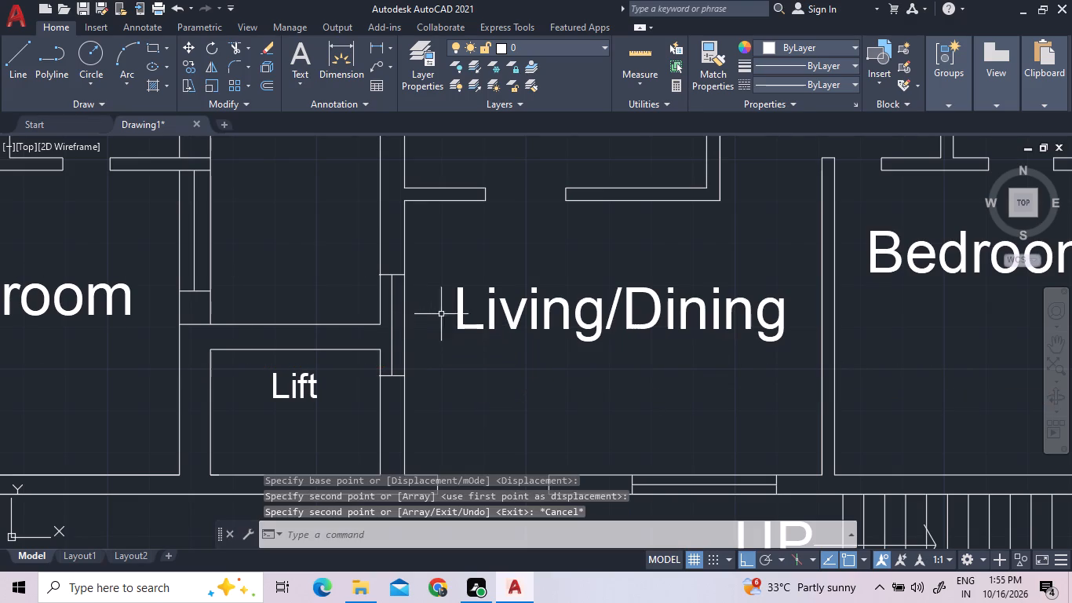
# Move the copied Living/Dining window lines sideways so the upper jamb line's end meets the wall face towards the Lift.
pyautogui.scroll(3, 391, 385)
pyautogui.click(406, 371)
pyautogui.click(370, 309)
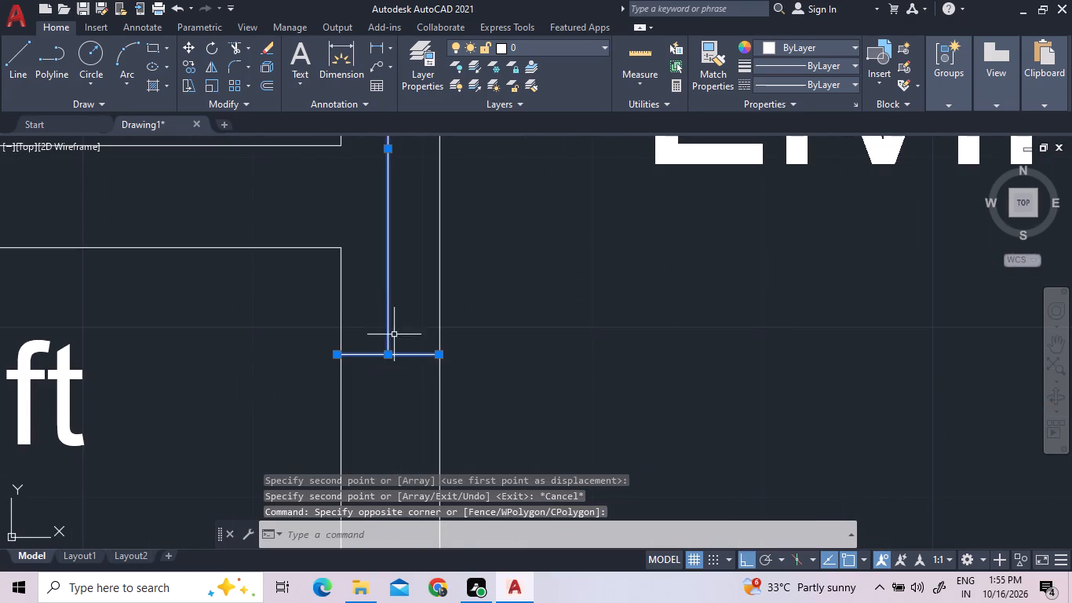
pyautogui.scroll(-3, 423, 380)
pyautogui.scroll(3, 382, 211)
pyautogui.click(481, 250)
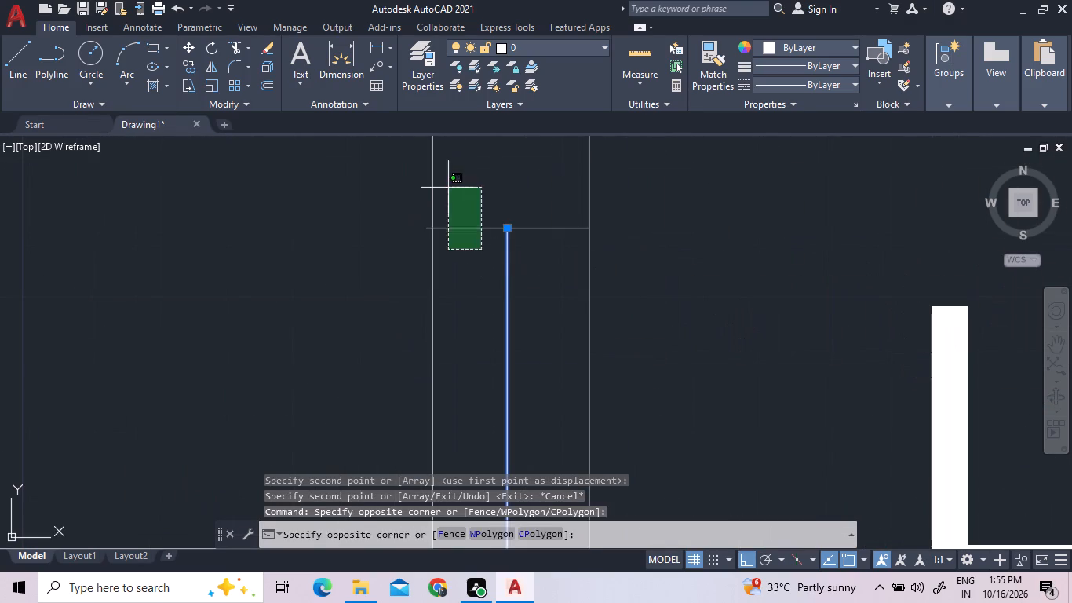
pyautogui.click(448, 187)
pyautogui.rightClick(460, 213)
pyautogui.click(509, 323)
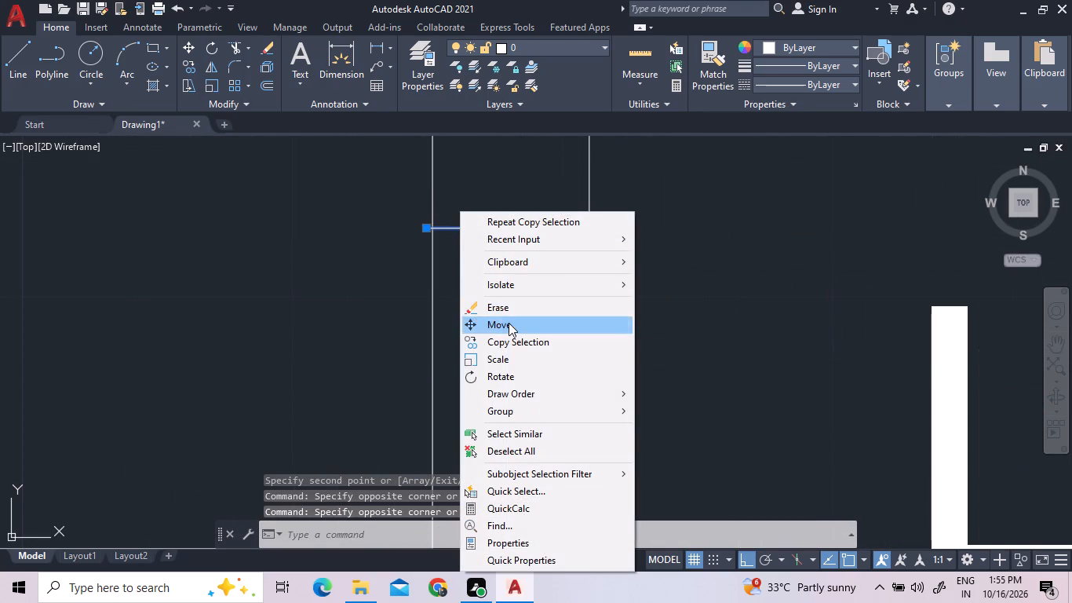
pyautogui.scroll(3, 428, 230)
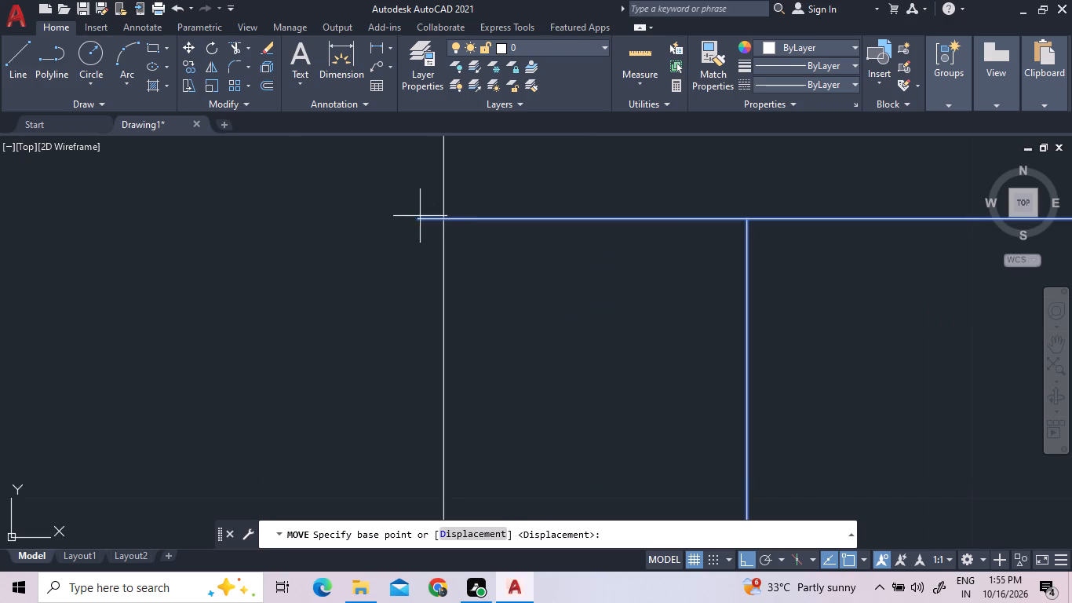
pyautogui.click(423, 218)
pyautogui.click(448, 222)
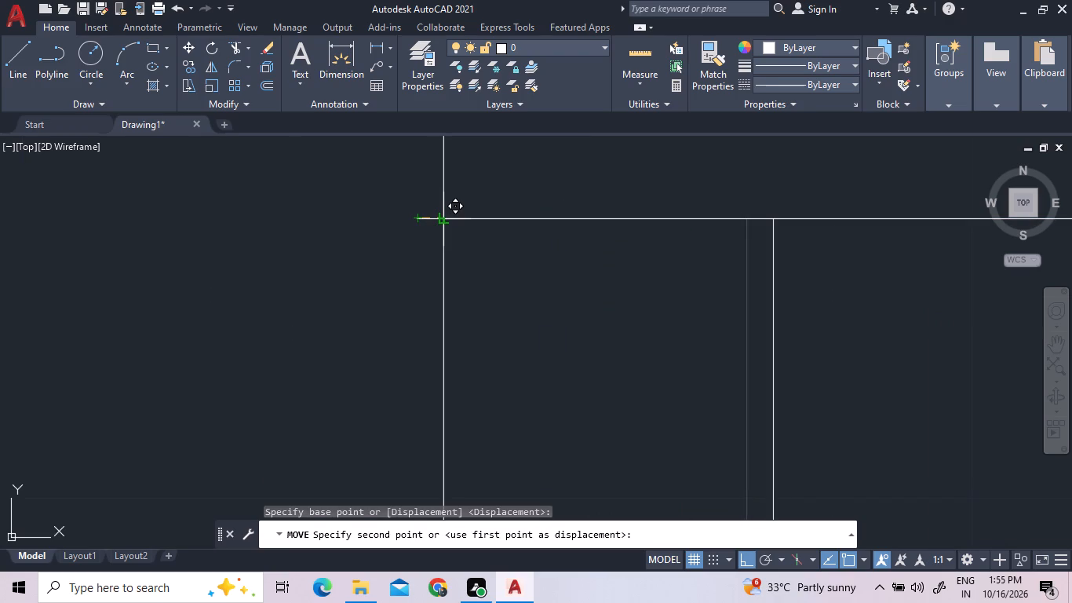
# Trim the ends of the copied Living/Dining window's two jamb lines that overhang the room-side wall face, and finish trimming.
pyautogui.scroll(-7, 480, 308)
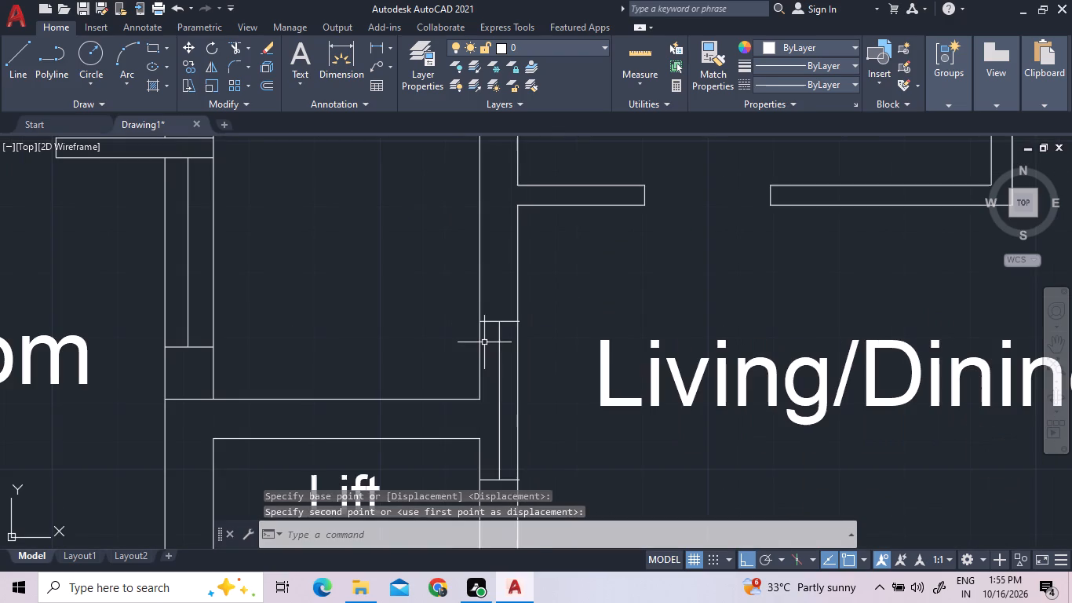
pyautogui.scroll(5, 514, 319)
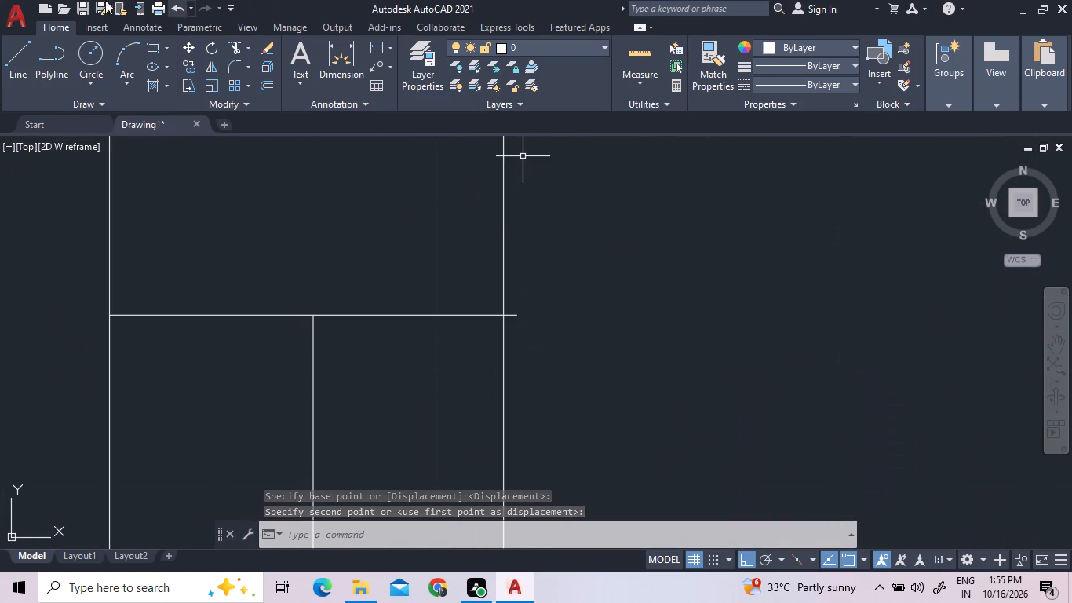
pyautogui.click(238, 49)
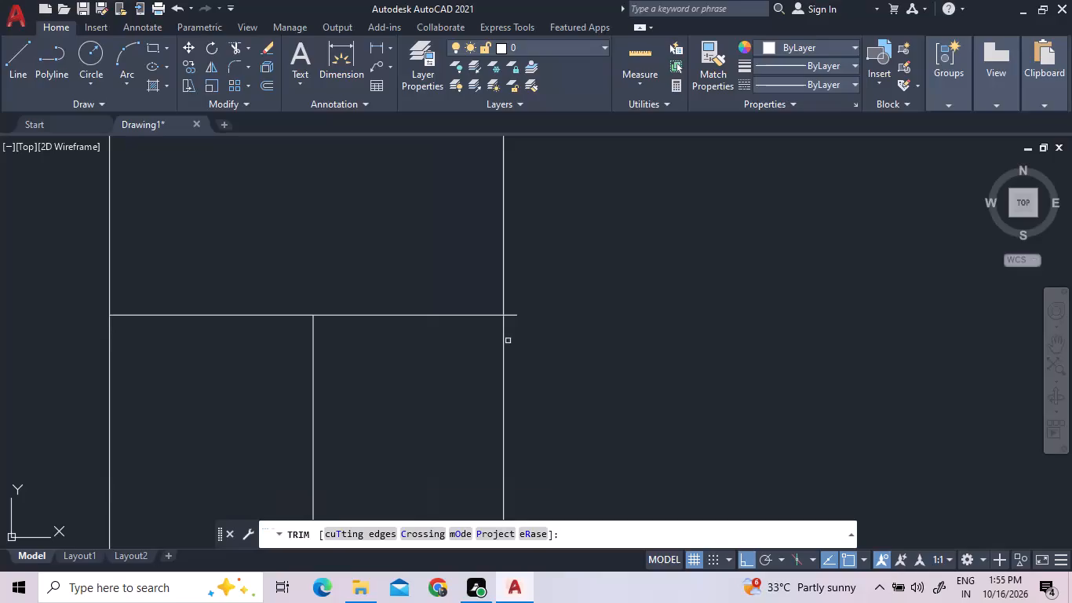
pyautogui.click(512, 316)
pyautogui.scroll(-6, 528, 301)
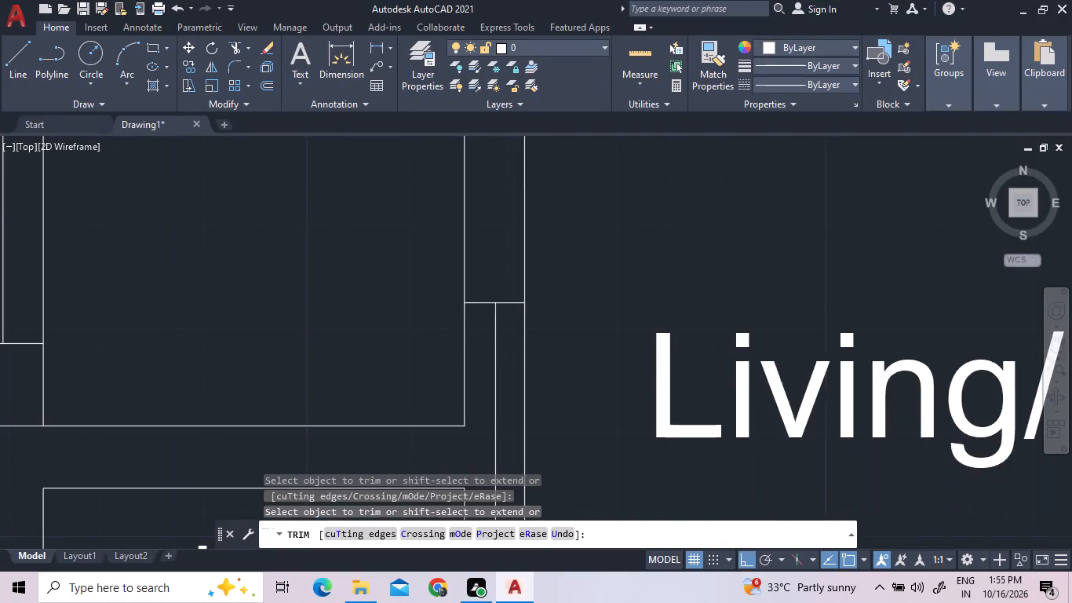
pyautogui.scroll(4, 528, 472)
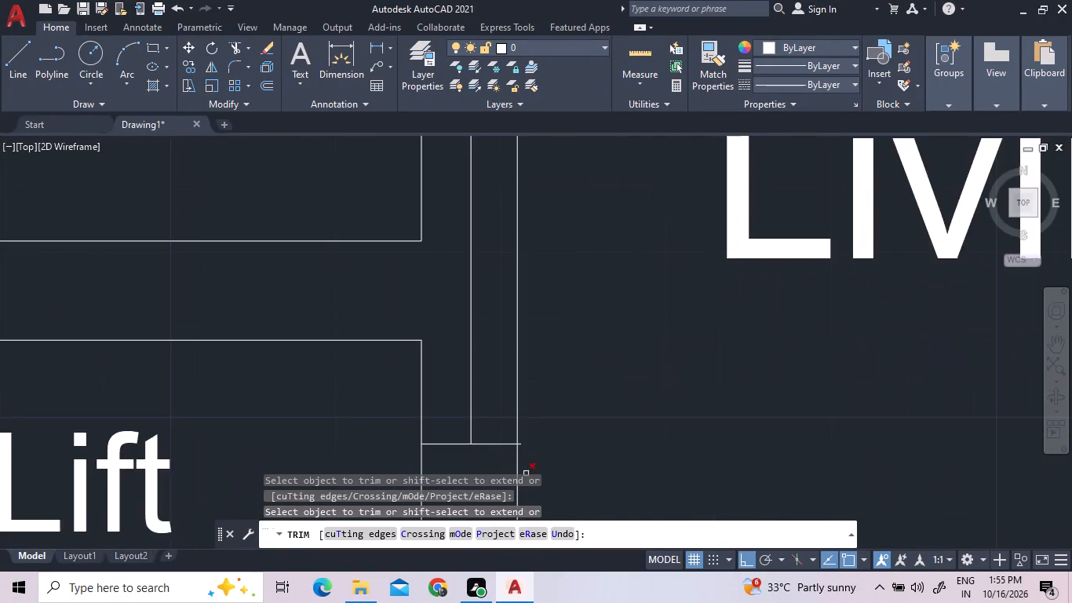
pyautogui.scroll(3, 527, 459)
pyautogui.click(490, 406)
pyautogui.scroll(-6, 552, 407)
pyautogui.scroll(-1, 560, 285)
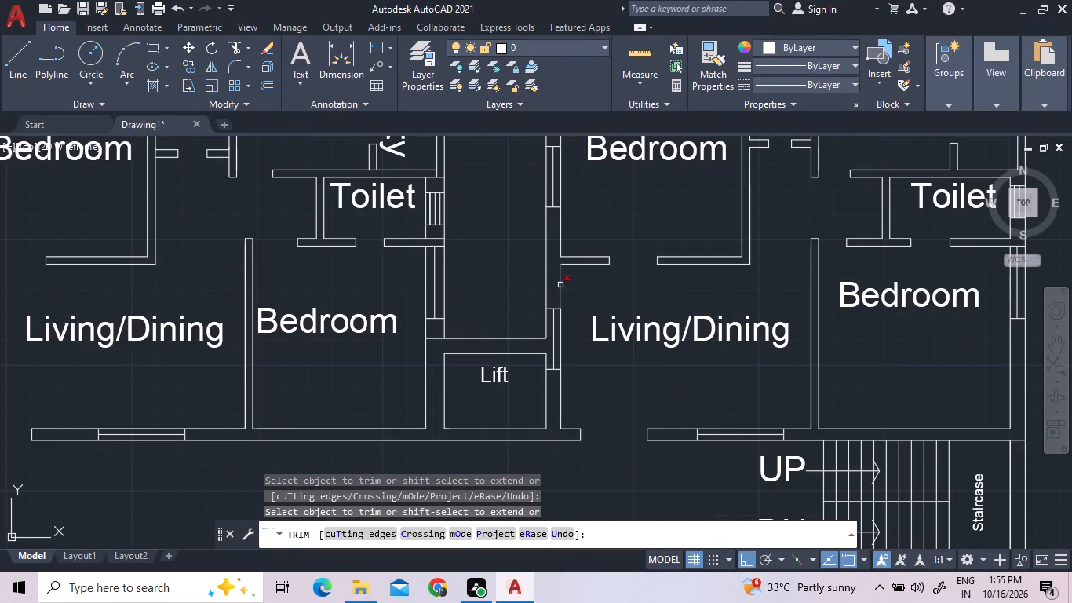
pyautogui.scroll(1, 559, 145)
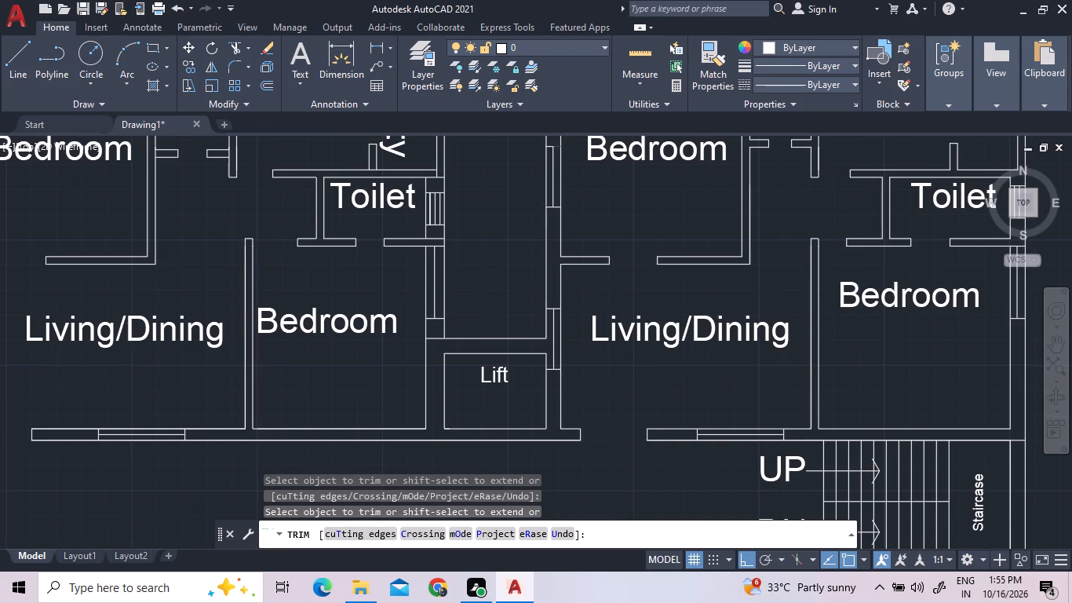
pyautogui.scroll(5, 559, 145)
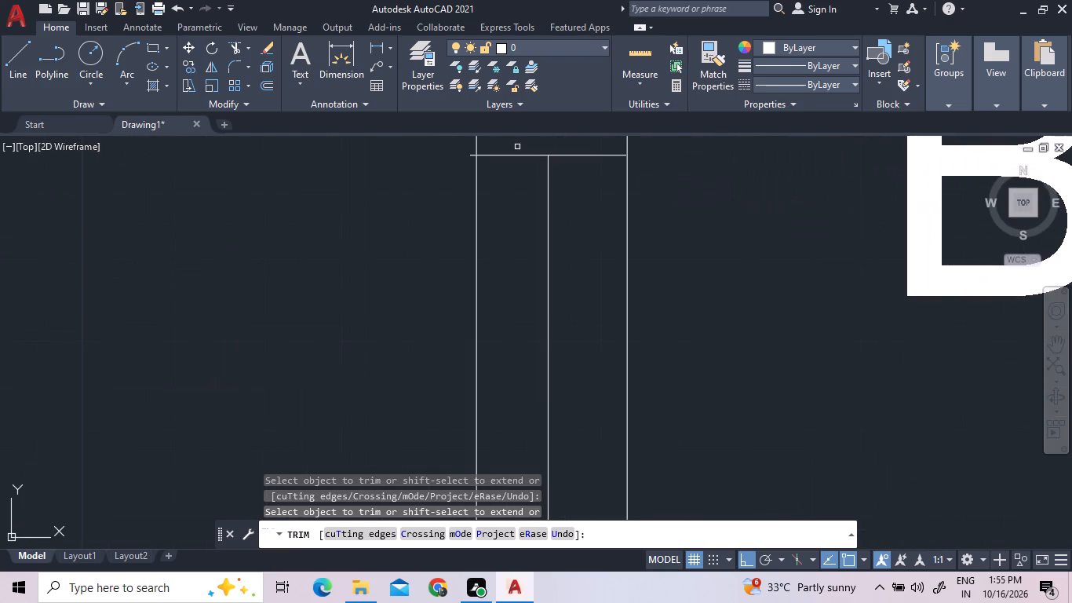
pyautogui.scroll(2, 517, 147)
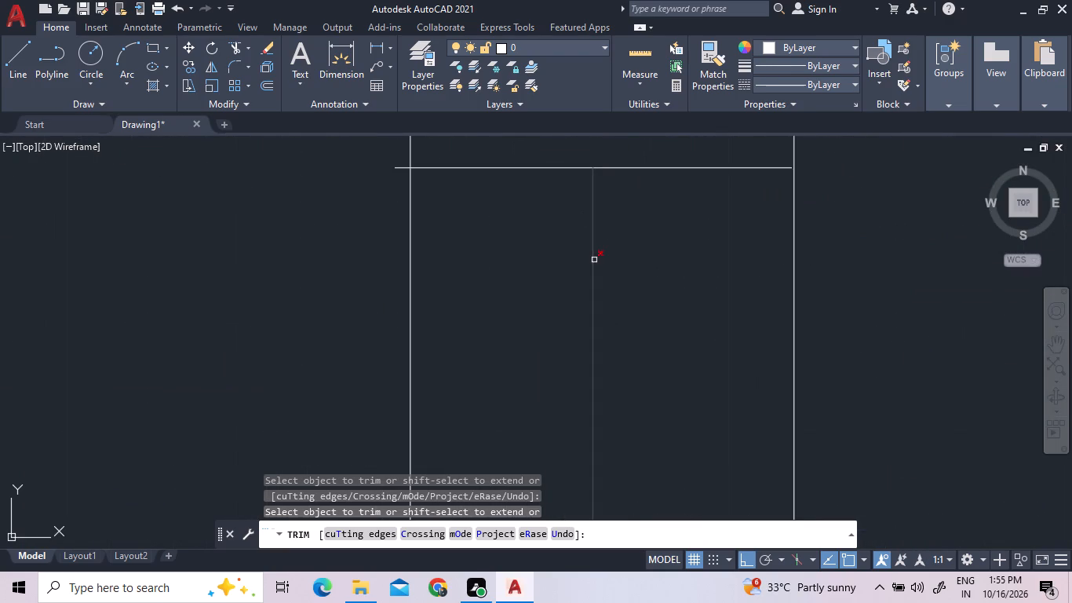
pyautogui.rightClick(531, 265)
pyautogui.click(553, 269)
# Move the copied Bedroom window lines sideways so the upper jamb line's end meets the Bedroom-side wall face.
pyautogui.scroll(-5, 552, 267)
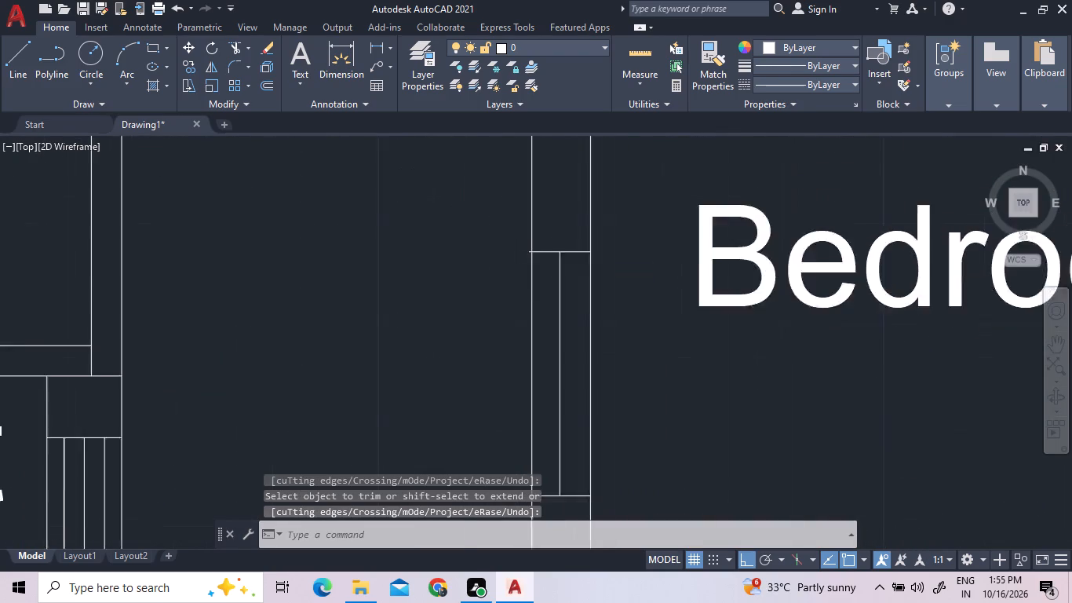
pyautogui.click(563, 422)
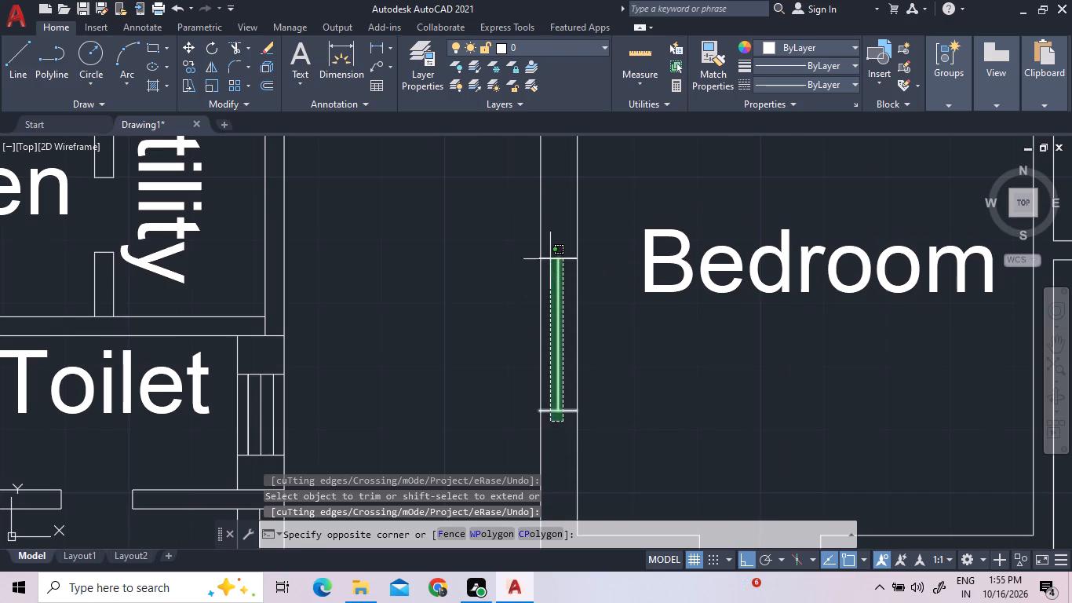
pyautogui.click(549, 253)
pyautogui.rightClick(472, 269)
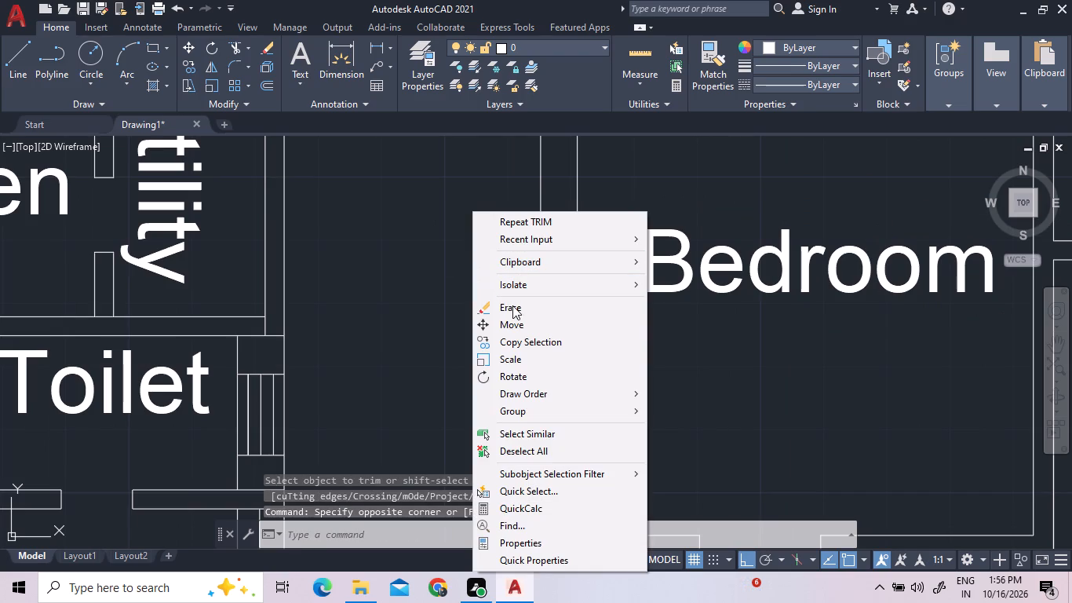
pyautogui.click(512, 326)
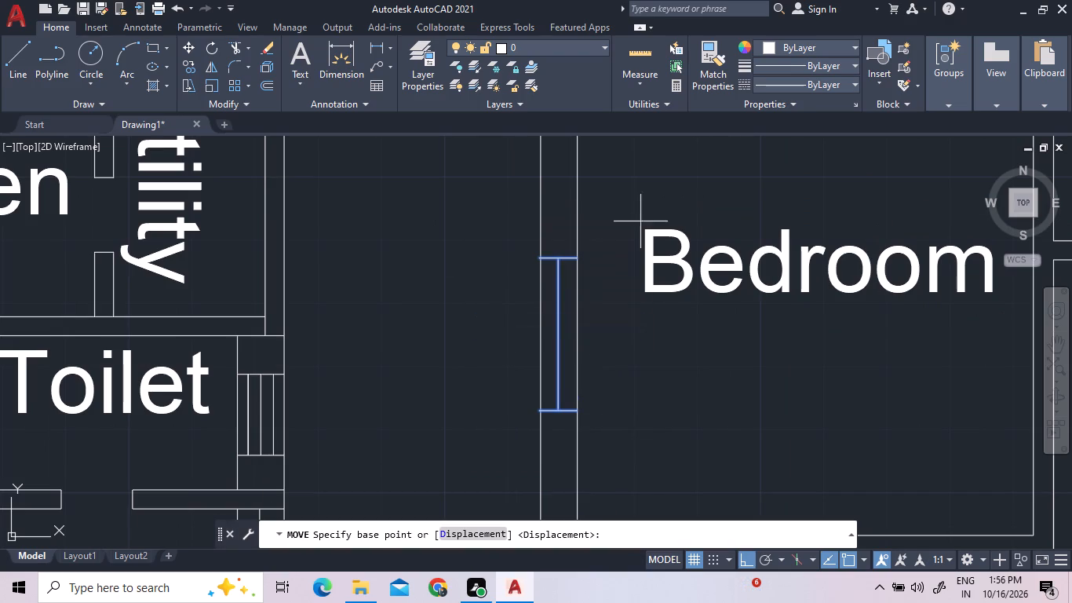
pyautogui.scroll(5, 587, 239)
pyautogui.scroll(3, 545, 295)
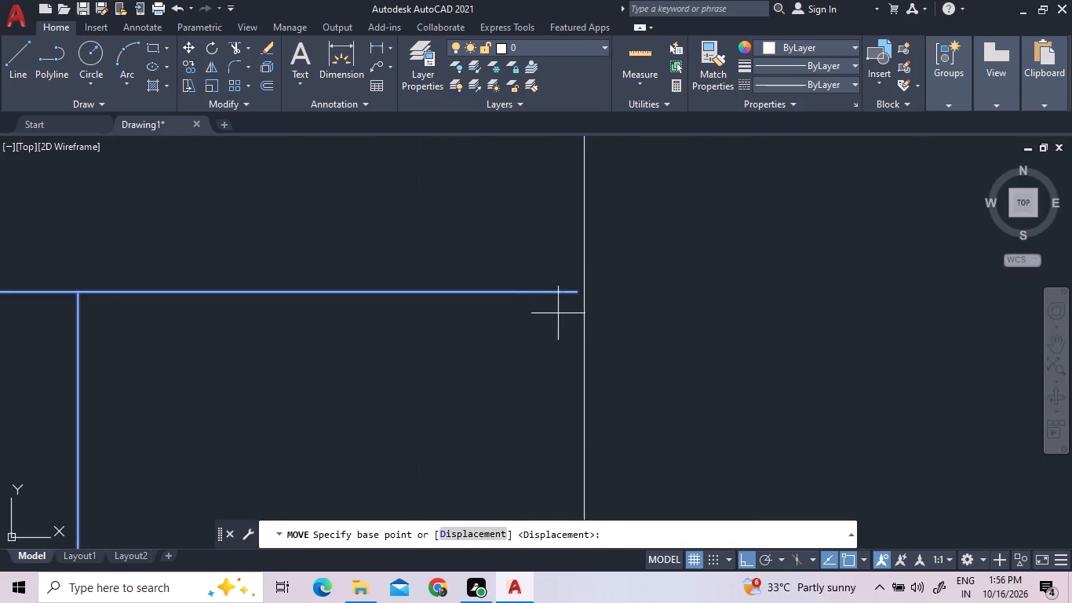
pyautogui.scroll(3, 571, 300)
pyautogui.click(603, 263)
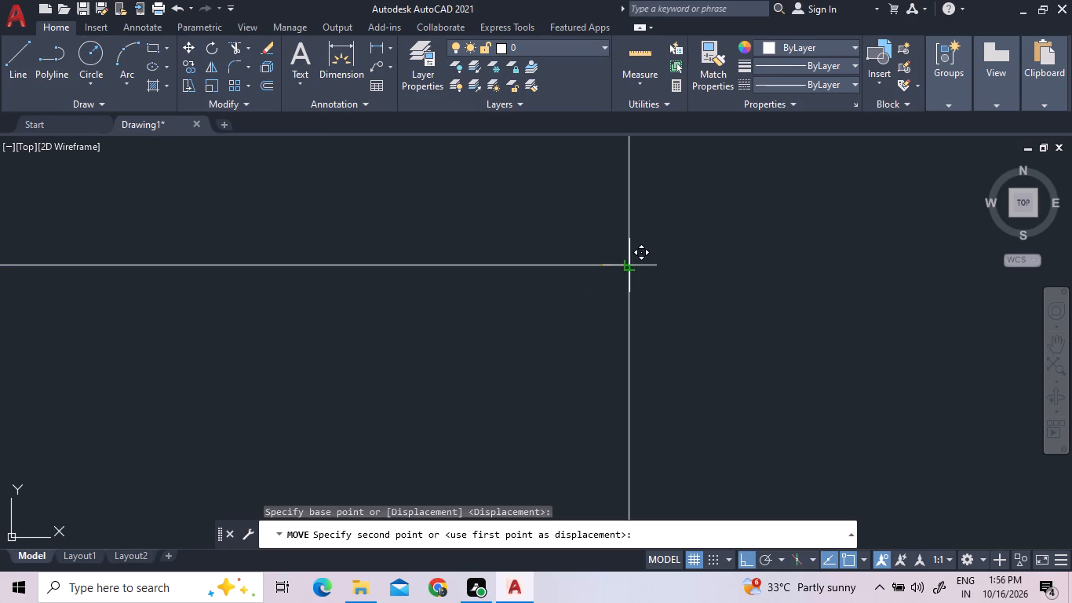
pyautogui.click(629, 269)
# Trim the ends of the copied Bedroom window's two jamb lines that overhang the wall face away from the Bedroom, and finish trimming.
pyautogui.scroll(-7, 649, 247)
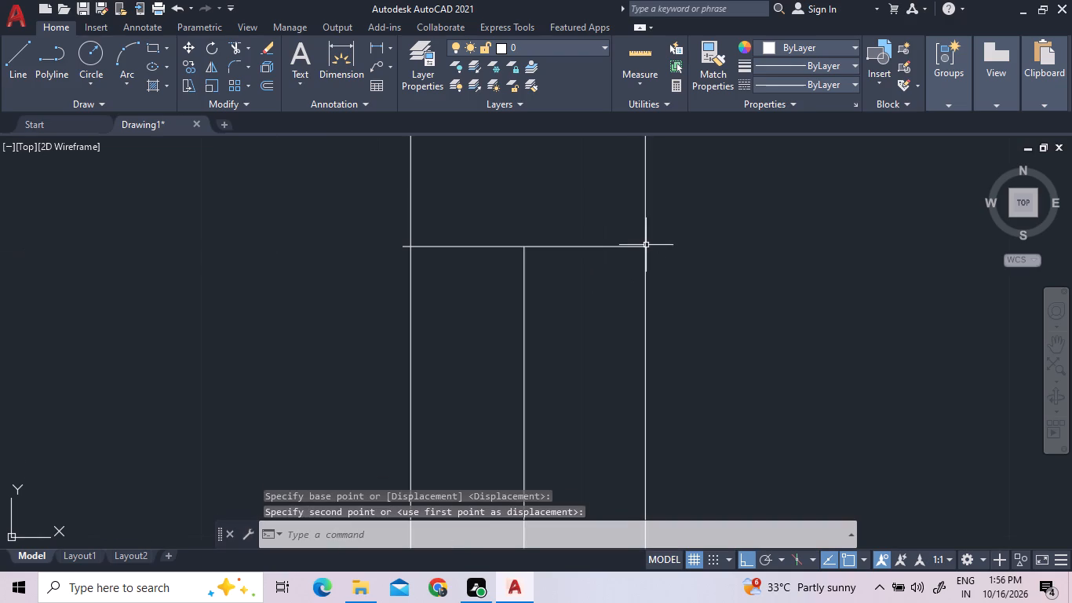
pyautogui.scroll(-3, 591, 247)
pyautogui.scroll(3, 595, 499)
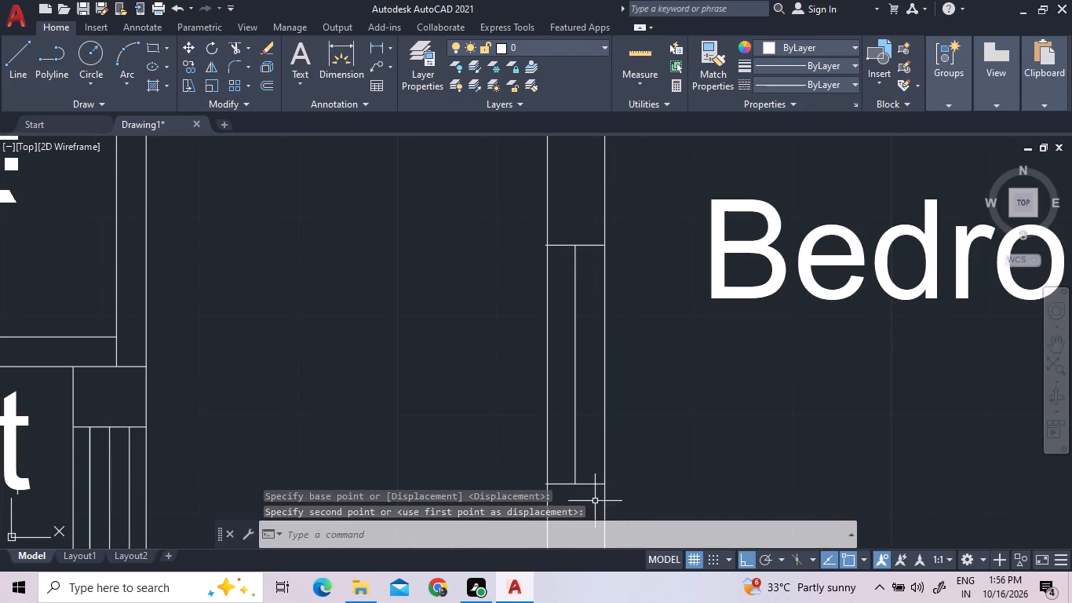
pyautogui.scroll(4, 609, 485)
pyautogui.scroll(2, 658, 338)
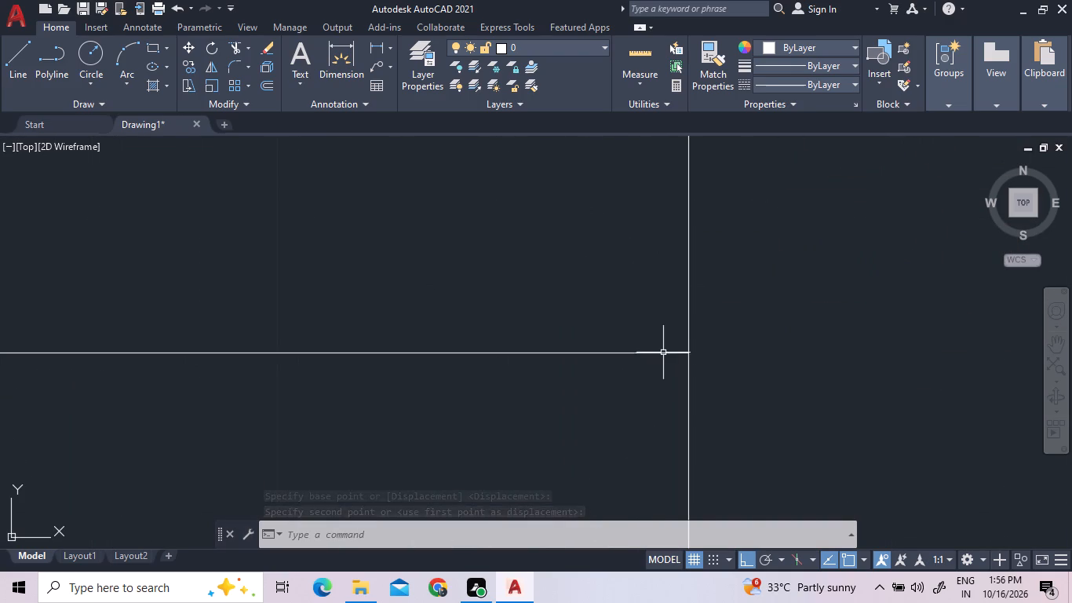
pyautogui.scroll(4, 665, 354)
pyautogui.scroll(-11, 665, 354)
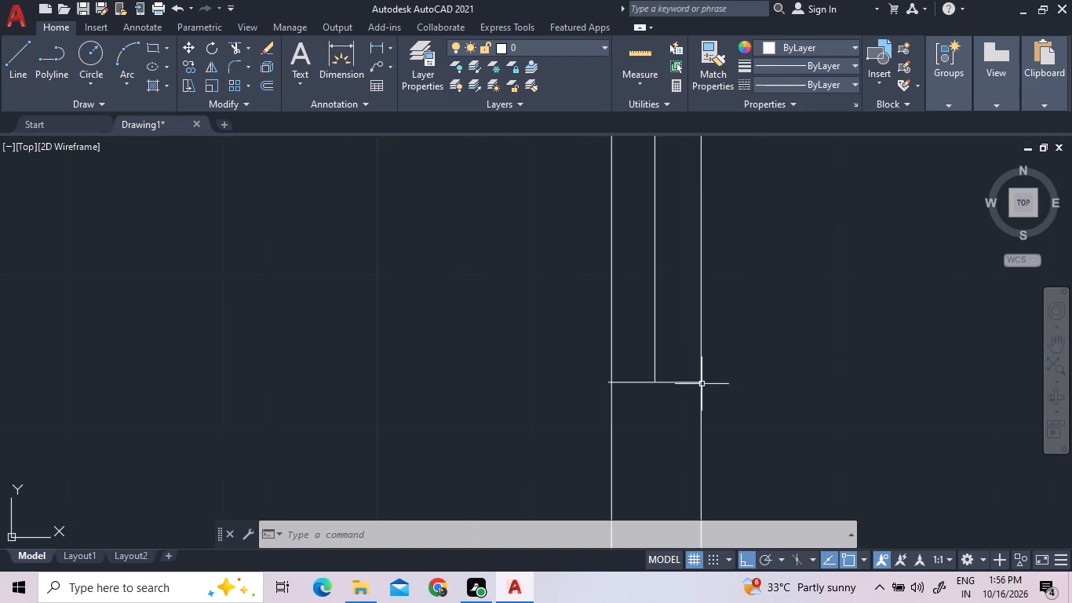
pyautogui.scroll(2, 644, 349)
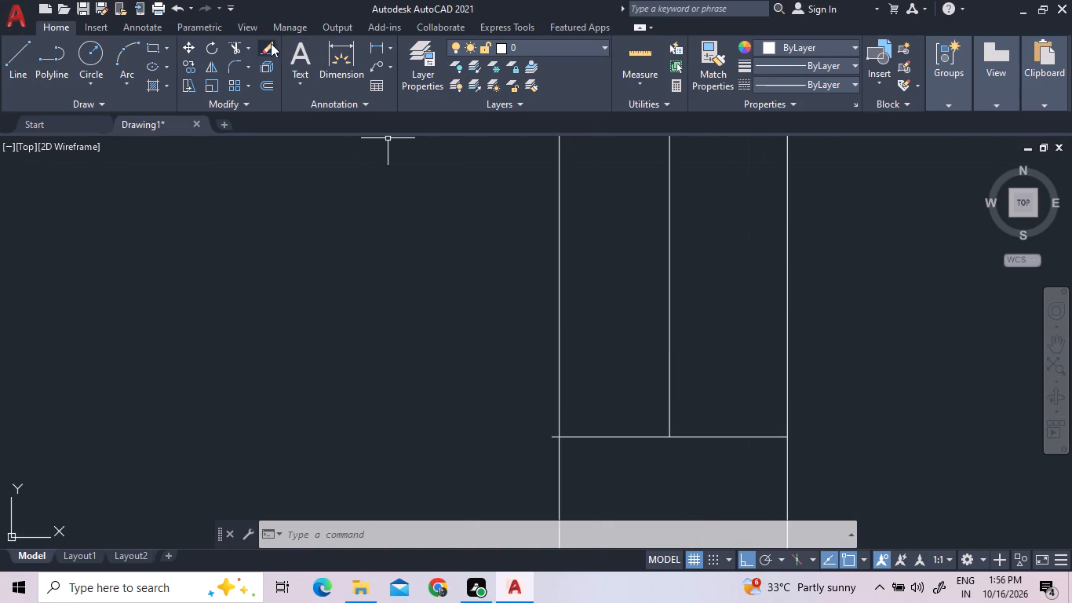
pyautogui.click(235, 50)
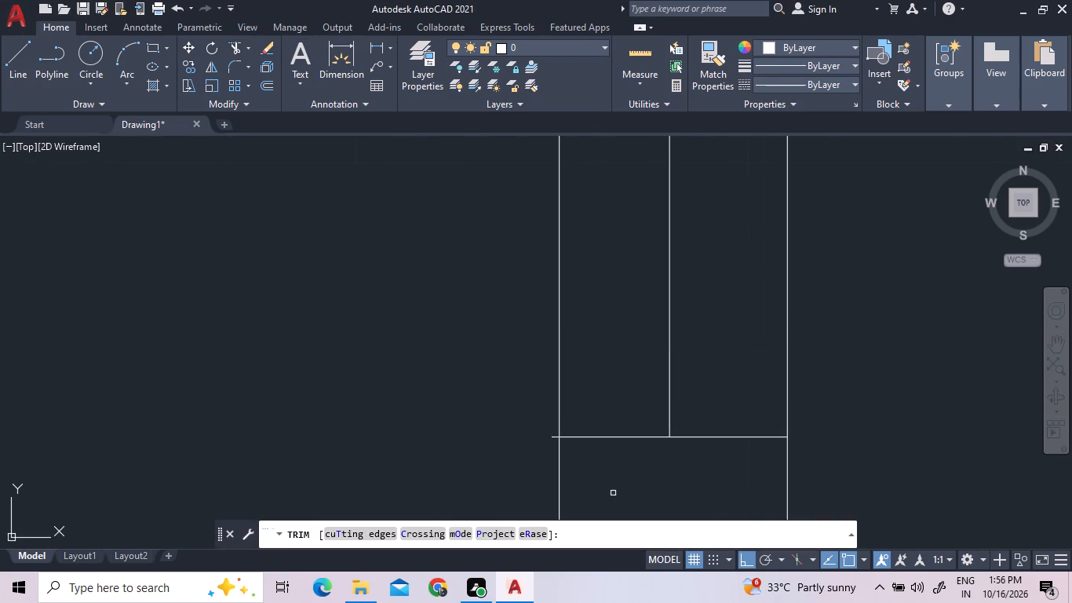
pyautogui.click(552, 436)
pyautogui.scroll(-3, 560, 485)
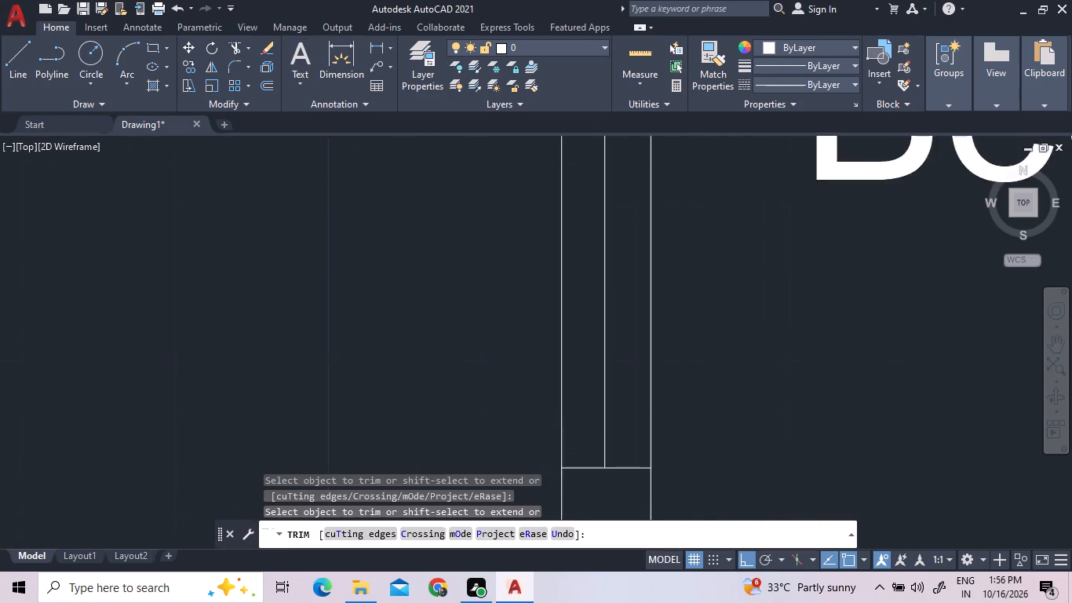
pyautogui.scroll(-1, 578, 412)
pyautogui.scroll(5, 569, 296)
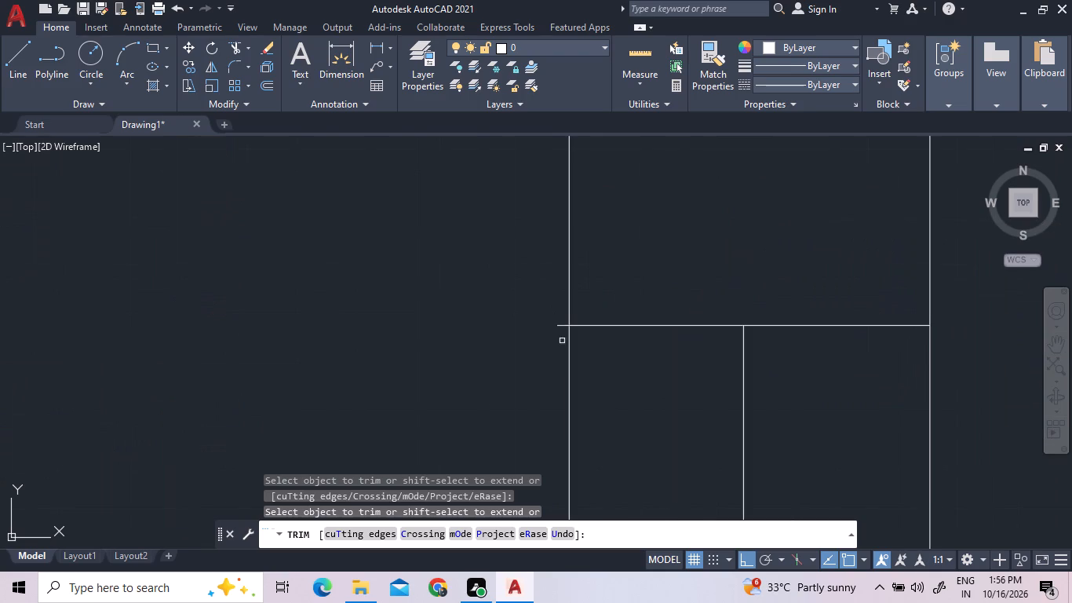
pyautogui.click(566, 326)
pyautogui.rightClick(519, 310)
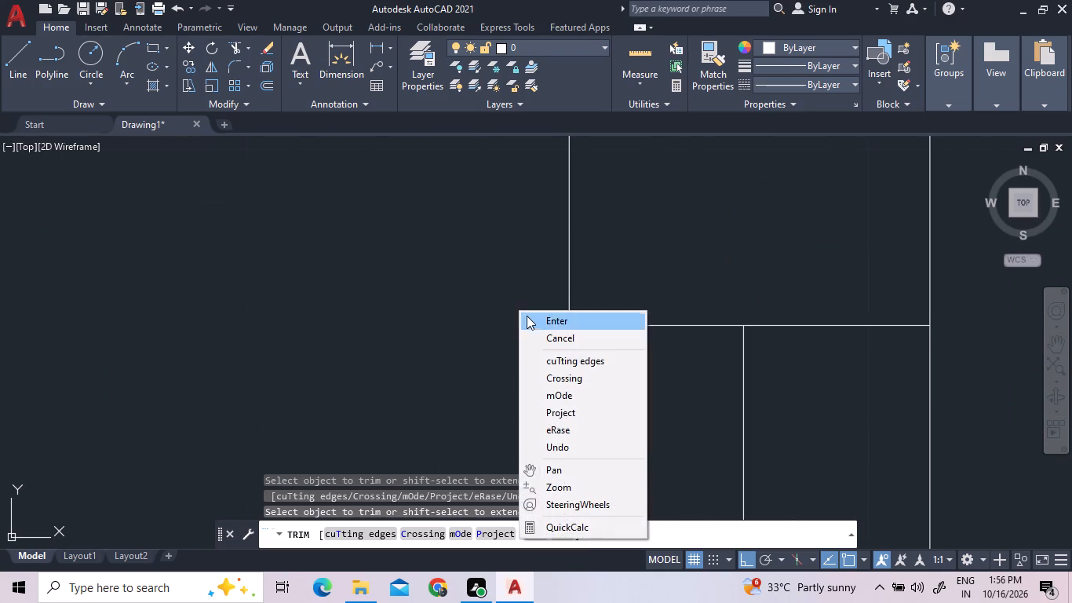
pyautogui.click(529, 317)
# Move the upper-right flat's Living/Dining window beside the Lift up the wall until its lower jamb is about level with the Lift's upper outer wall line.
pyautogui.scroll(-8, 463, 276)
pyautogui.scroll(-3, 521, 310)
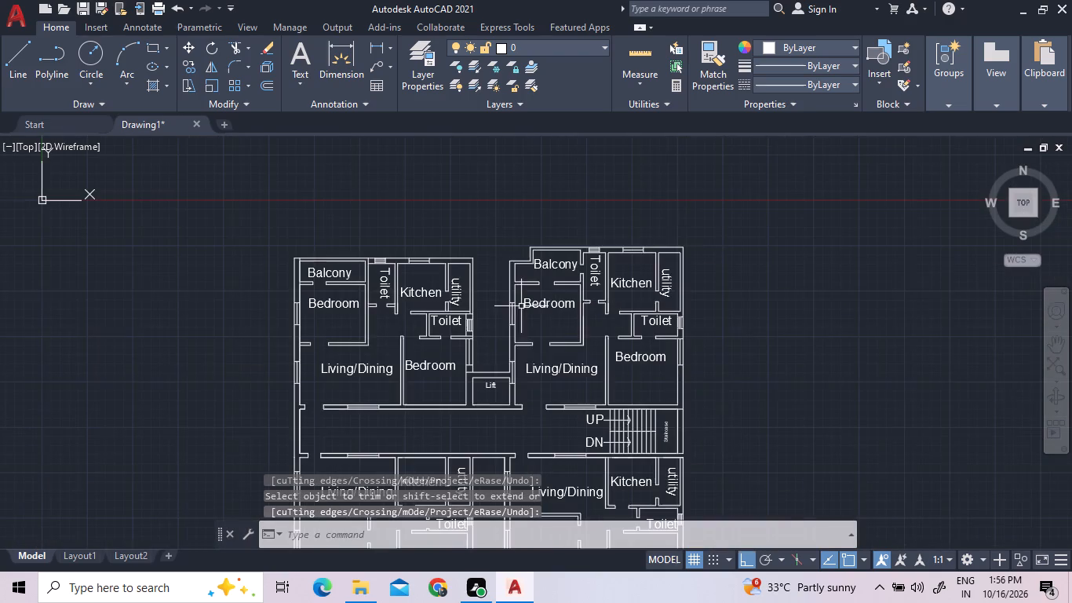
pyautogui.scroll(4, 509, 394)
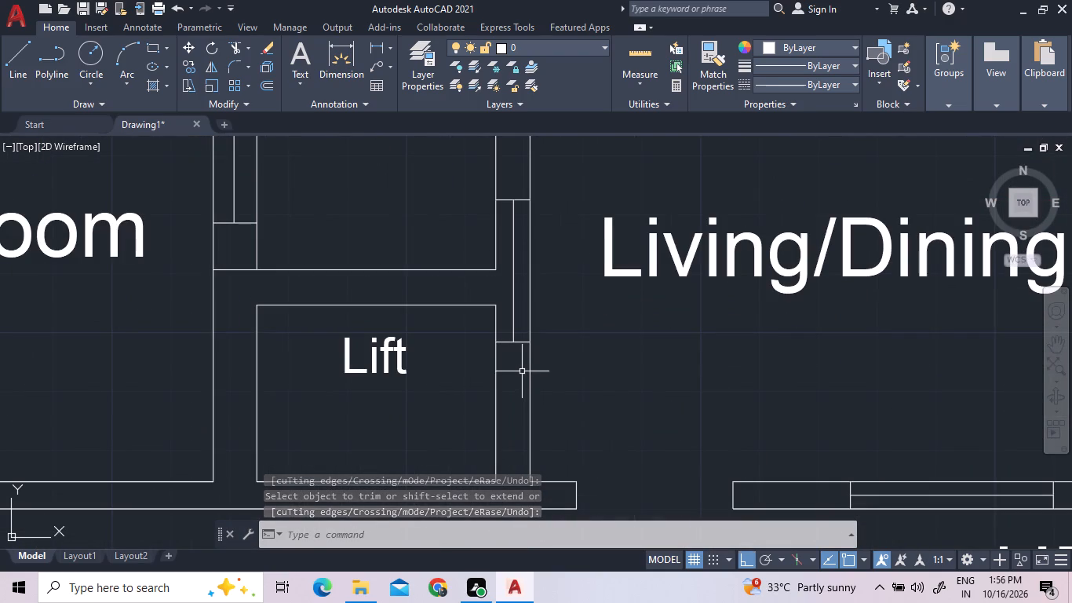
pyautogui.click(522, 371)
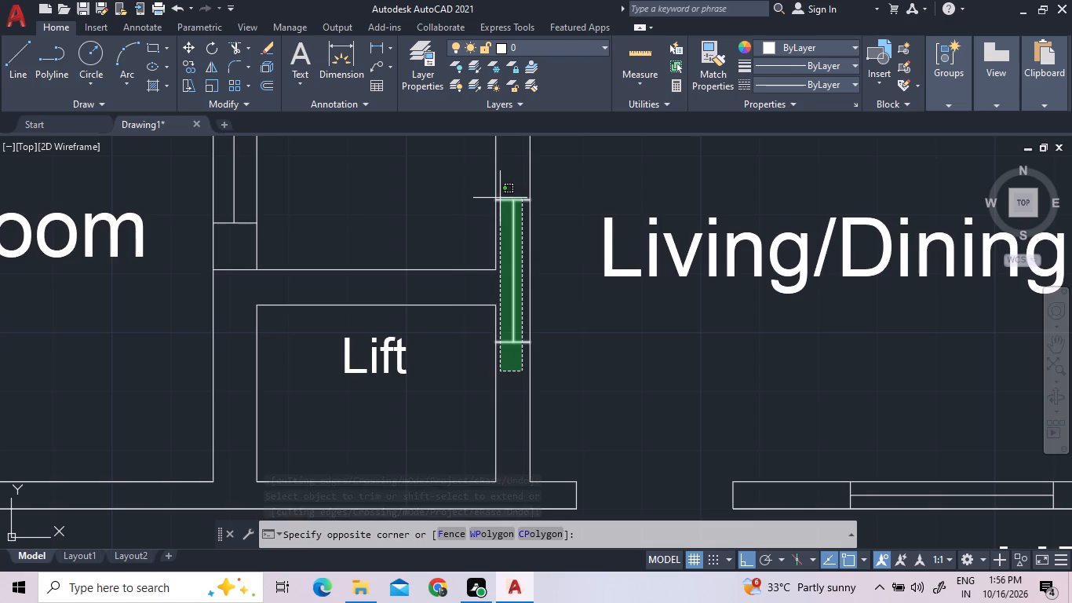
pyautogui.click(501, 195)
pyautogui.rightClick(570, 245)
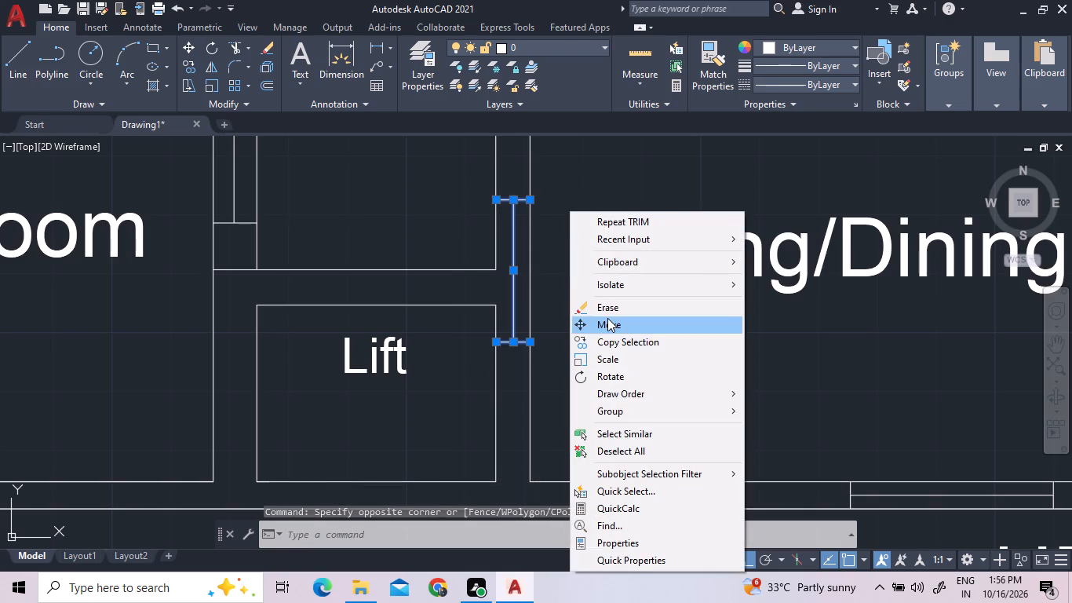
pyautogui.click(607, 318)
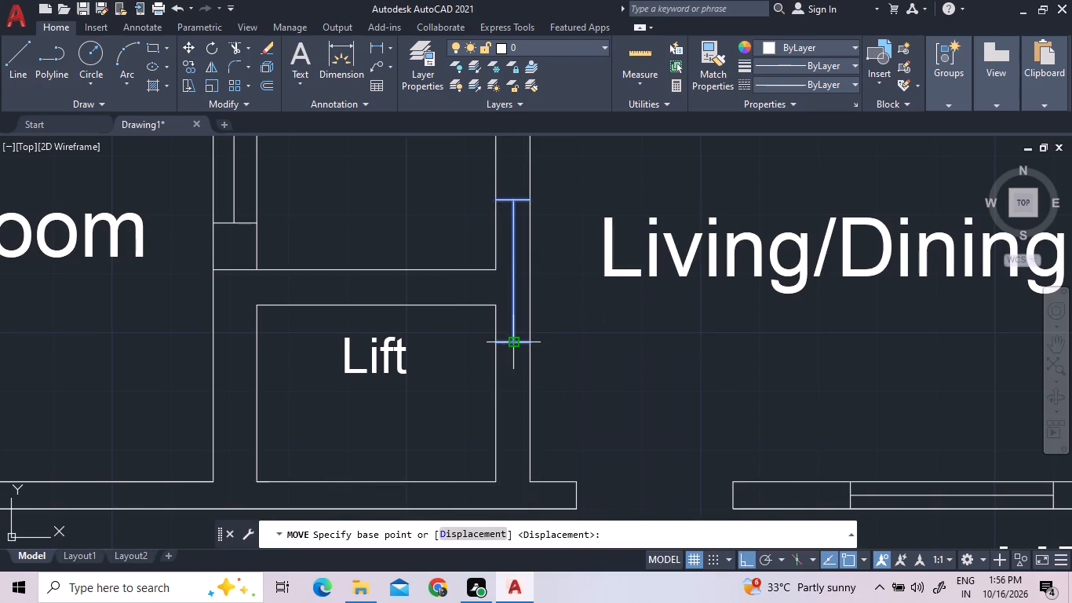
pyautogui.click(516, 339)
pyautogui.click(518, 269)
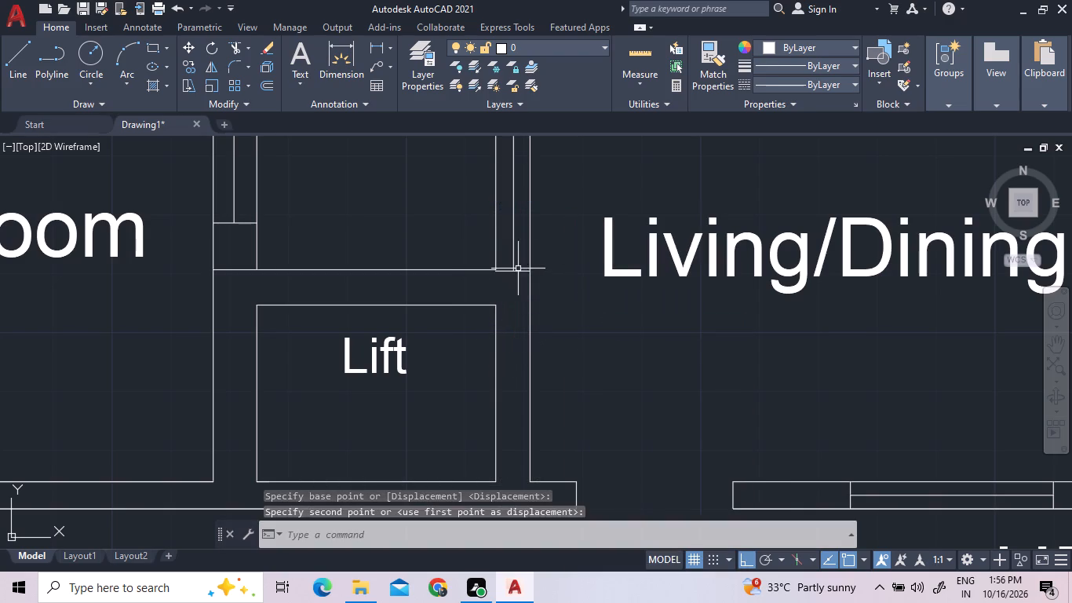
# Move the same Living/Dining window's centre line and both jambs slightly further up the wall, clear of the Lift wall's corner.
pyautogui.click(522, 280)
pyautogui.click(509, 243)
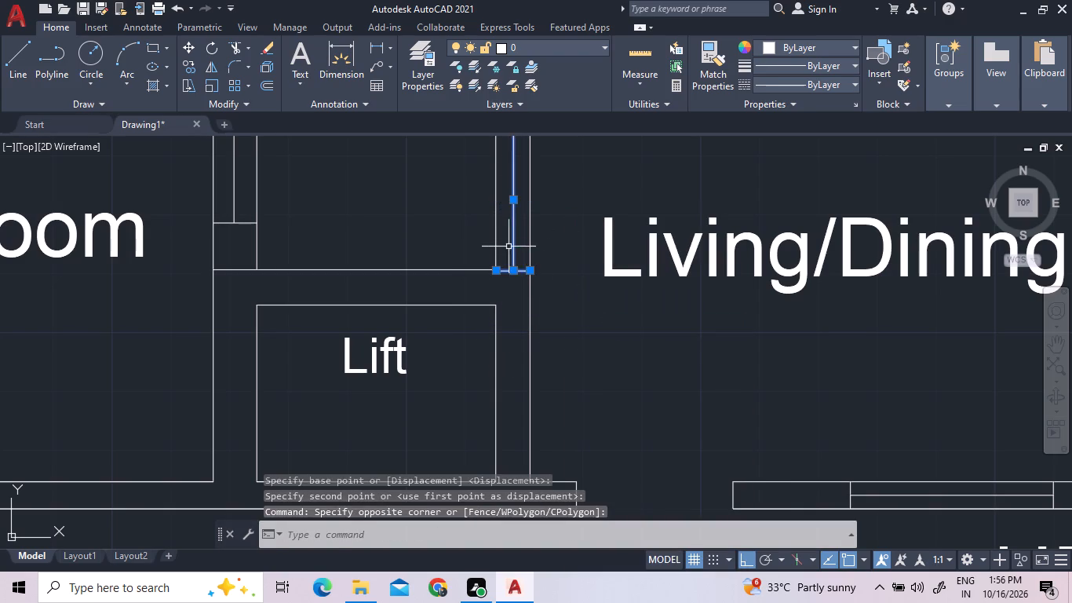
pyautogui.scroll(-2, 521, 265)
pyautogui.scroll(5, 505, 209)
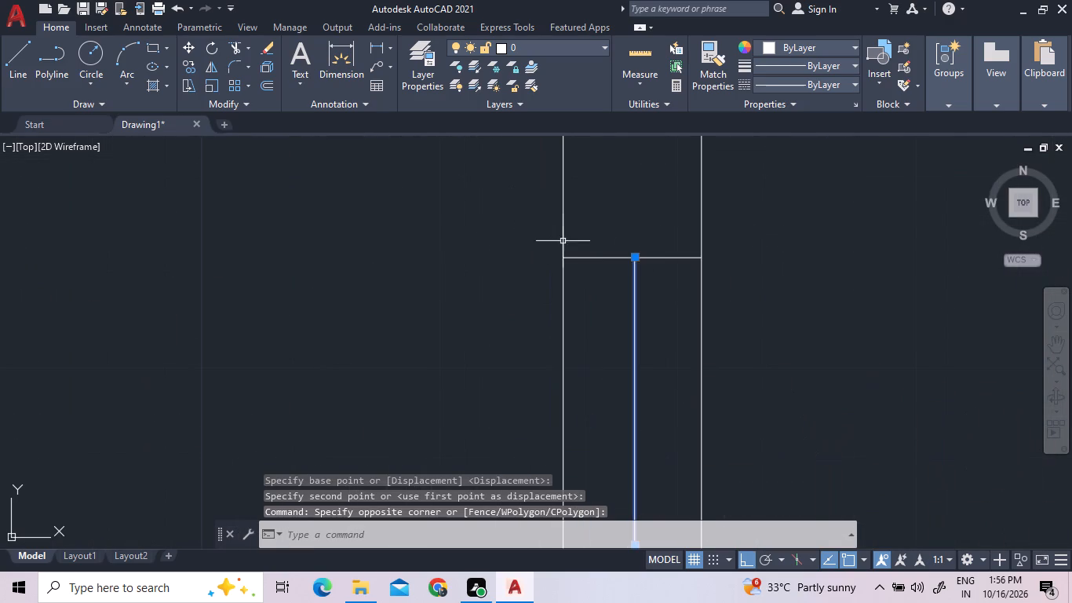
pyautogui.click(582, 254)
pyautogui.click(578, 266)
pyautogui.scroll(-2, 596, 264)
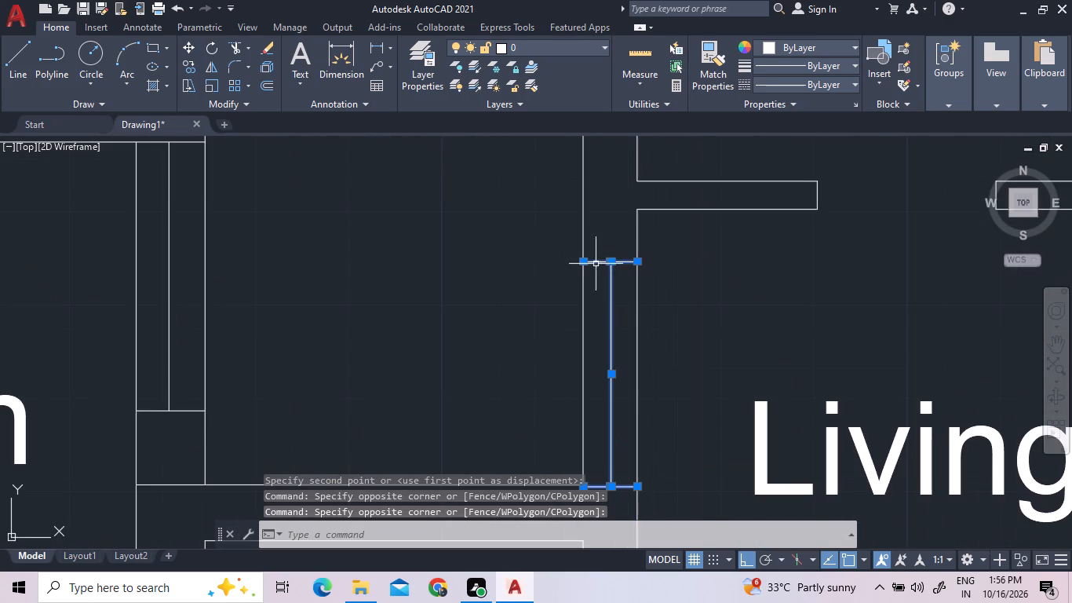
pyautogui.scroll(-2, 602, 345)
pyautogui.scroll(3, 595, 455)
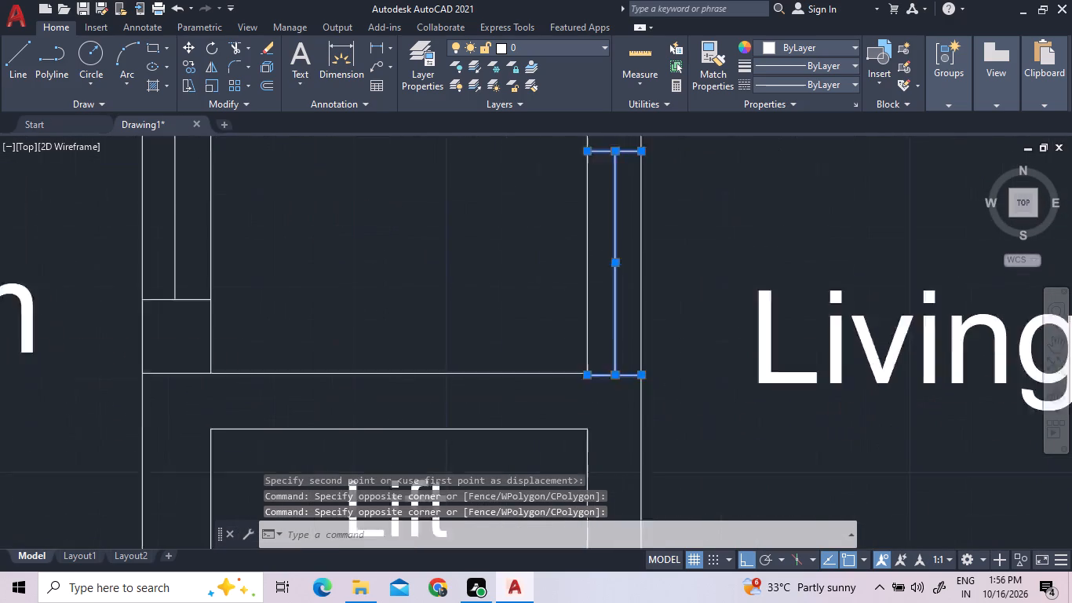
pyautogui.rightClick(610, 415)
pyautogui.click(663, 167)
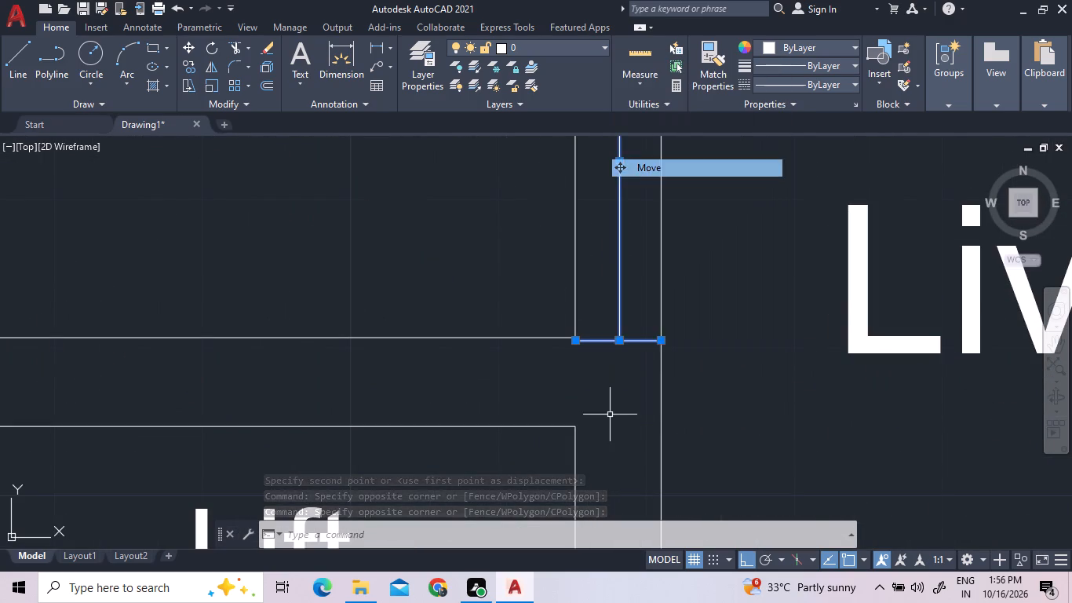
pyautogui.doubleClick(622, 341)
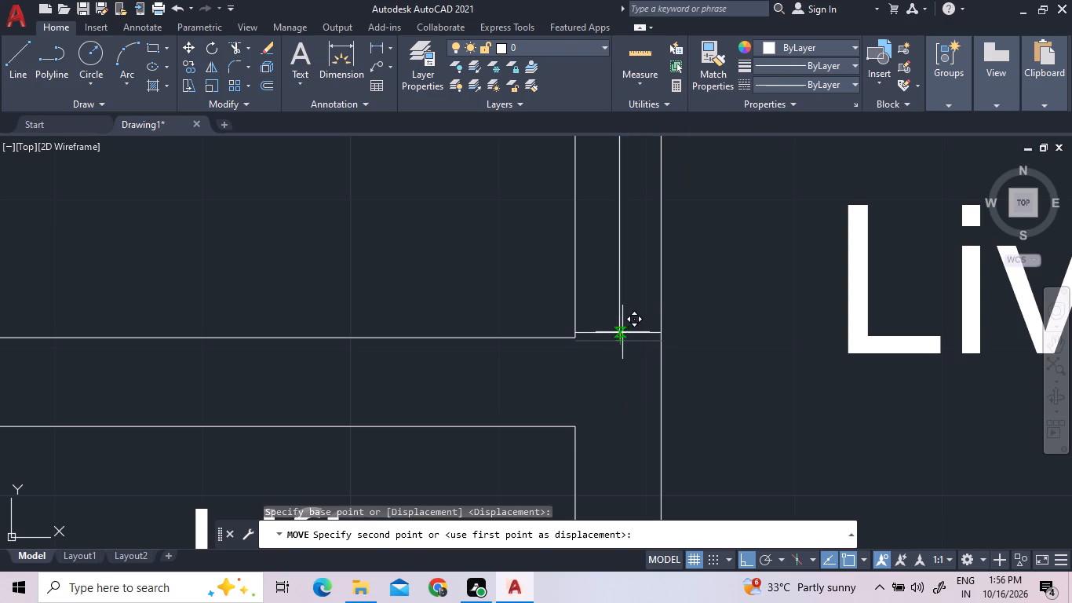
pyautogui.click(619, 298)
# Add a multiline text W just below the lower-left flat's Bedroom window in the bottom outer wall.
pyautogui.scroll(-3, 647, 338)
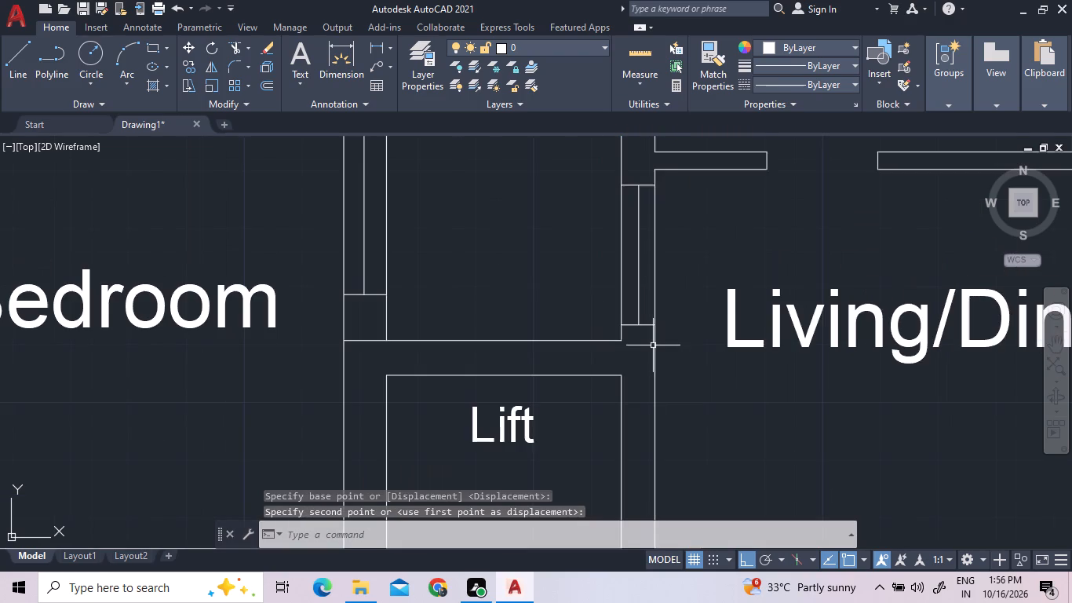
pyautogui.scroll(-2, 493, 303)
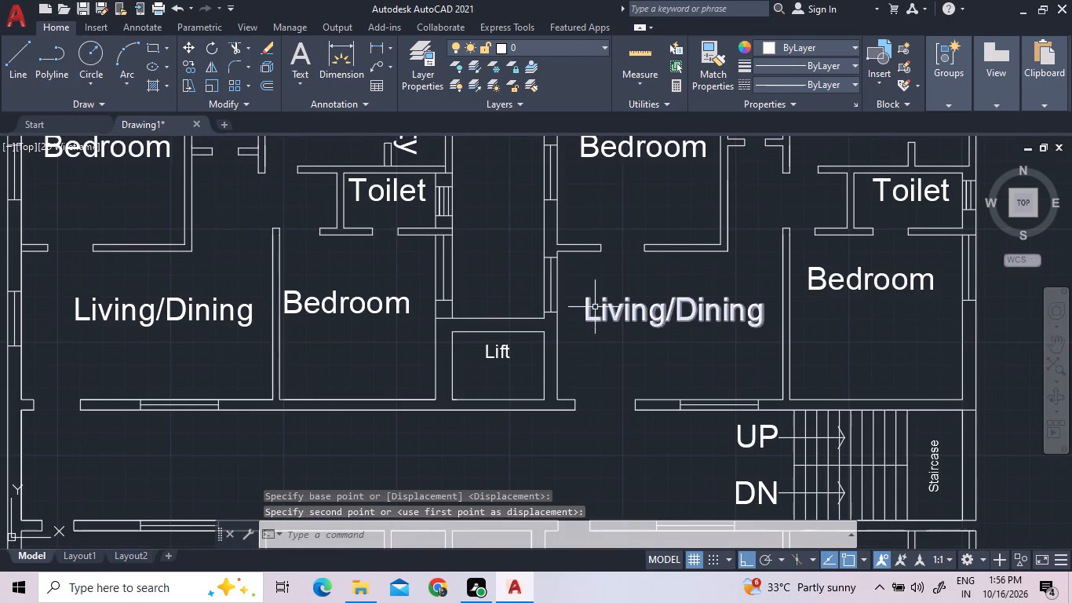
pyautogui.scroll(-1, 757, 404)
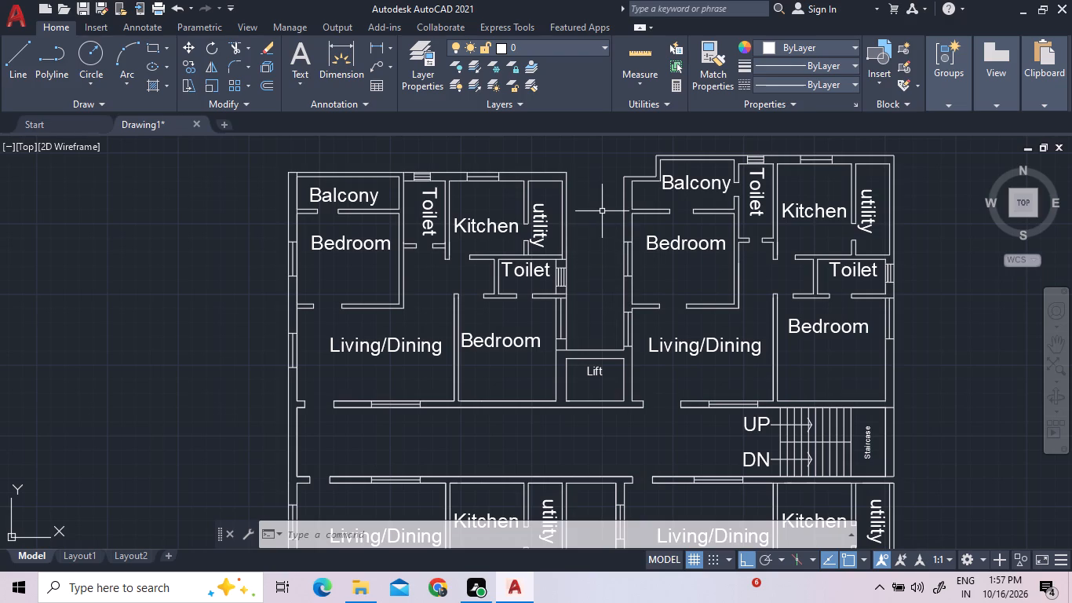
pyautogui.scroll(-1, 602, 210)
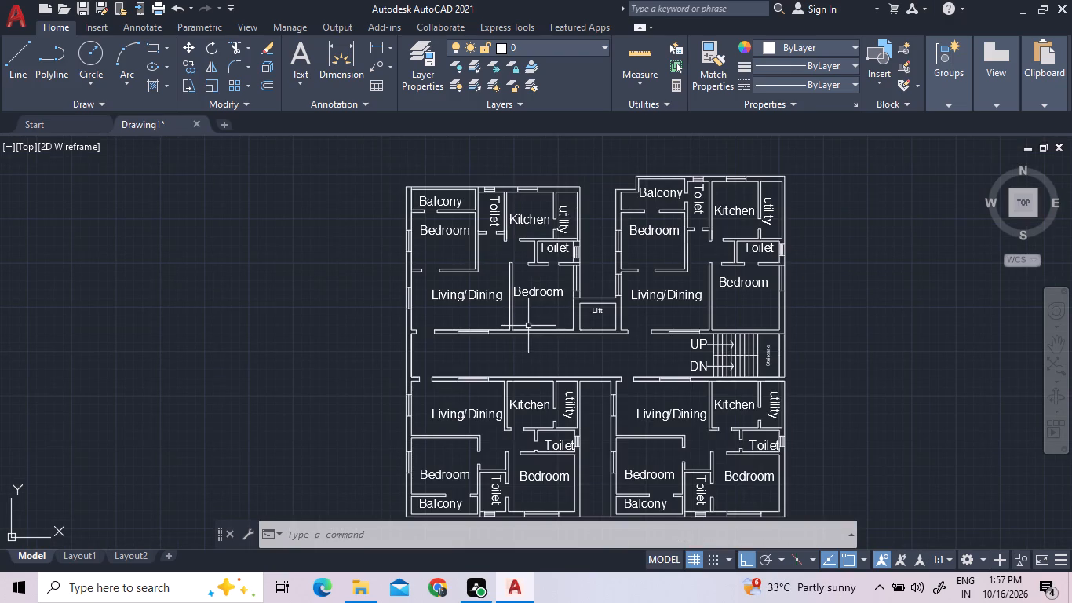
pyautogui.scroll(-1, 527, 325)
pyautogui.scroll(2, 582, 457)
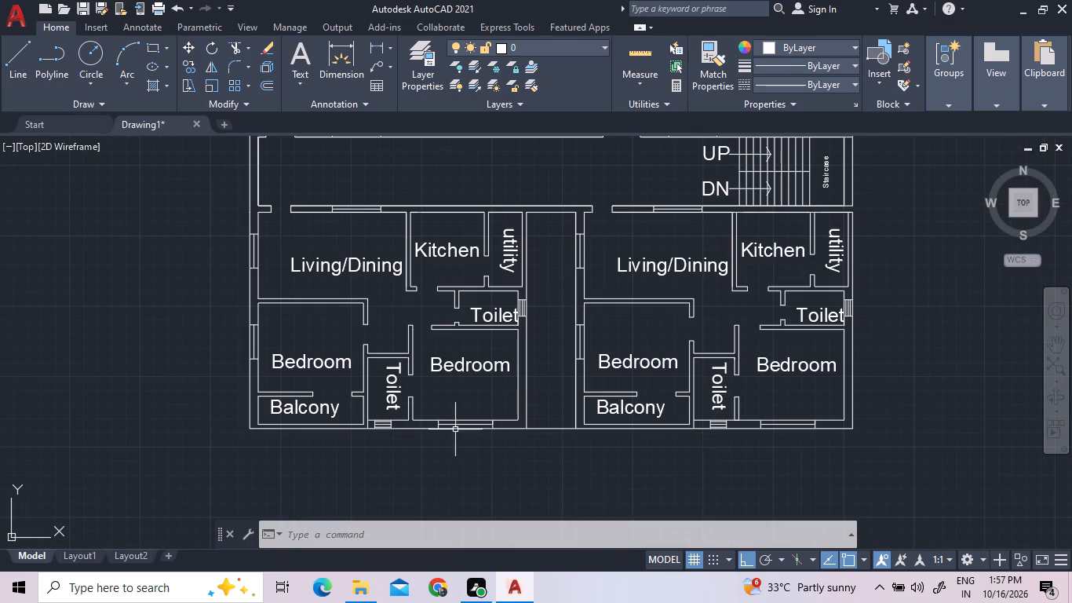
pyautogui.scroll(1, 450, 447)
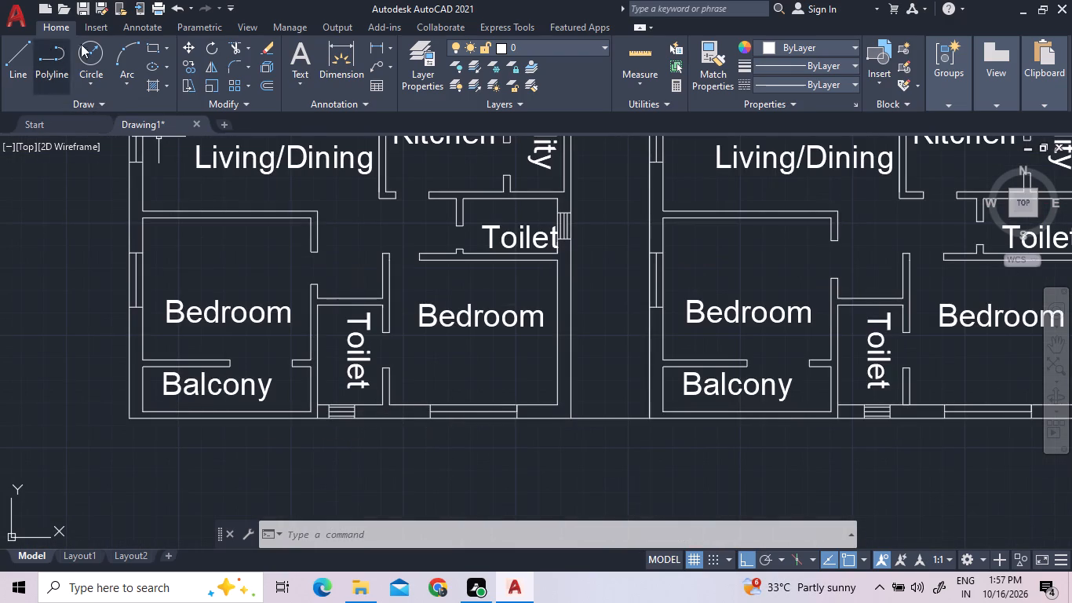
pyautogui.click(300, 58)
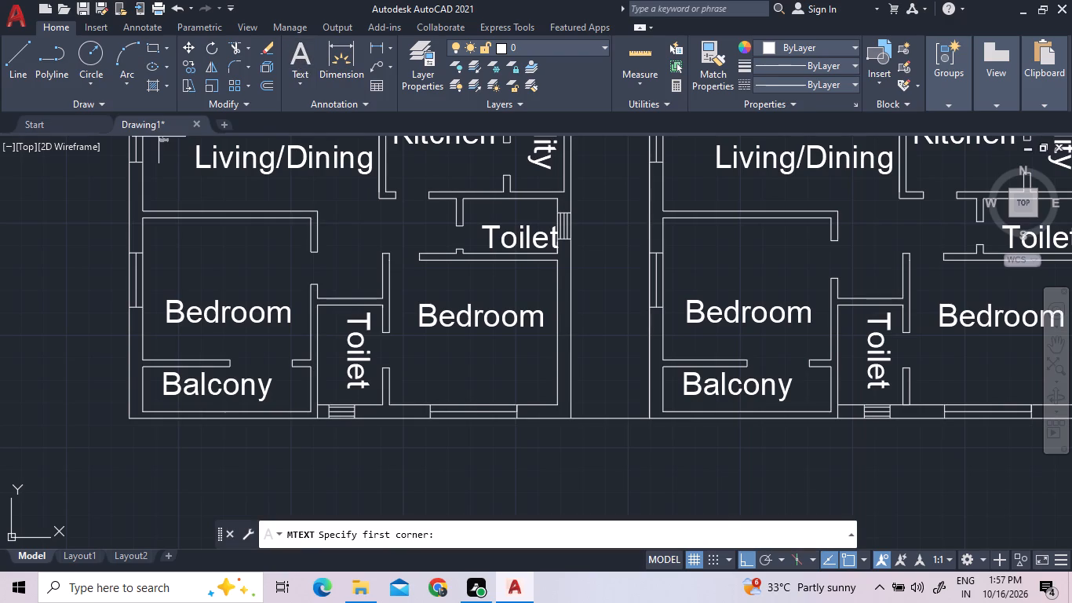
pyautogui.click(447, 428)
pyautogui.click(511, 455)
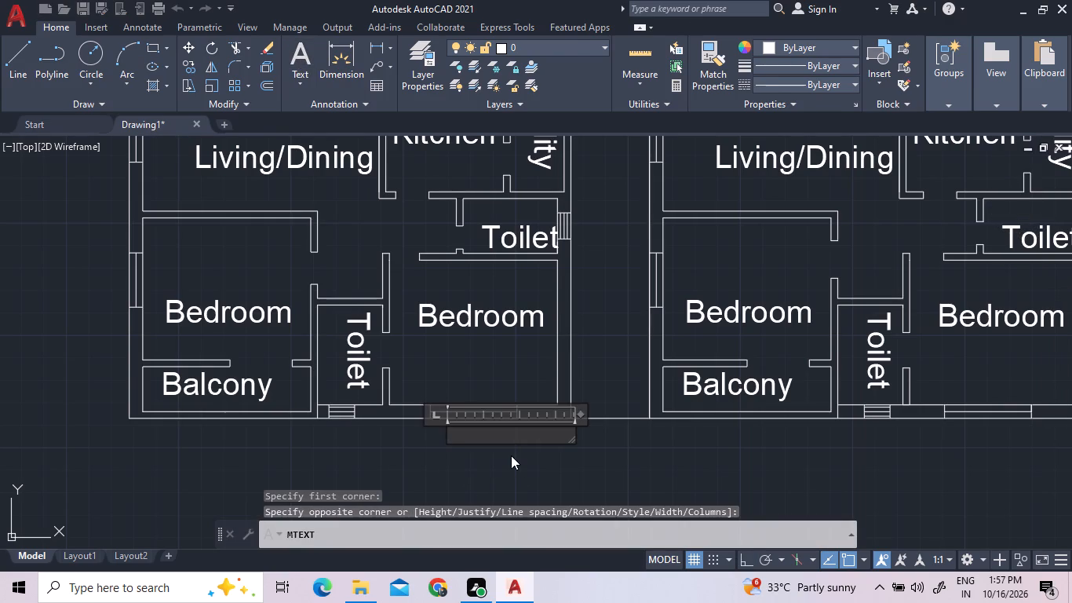
pyautogui.press('w')
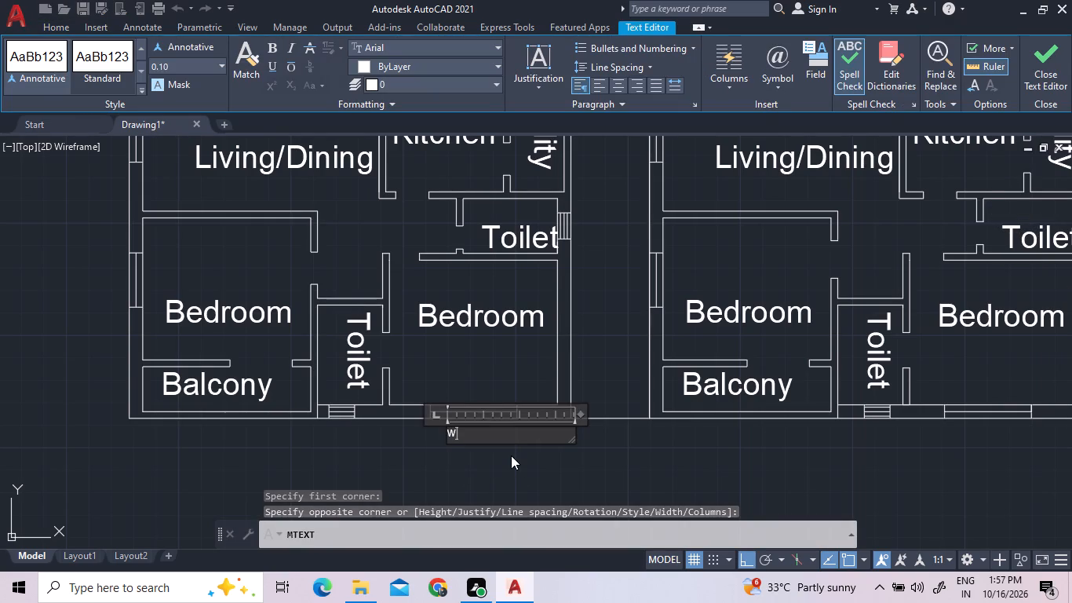
pyautogui.press('BackSpace')
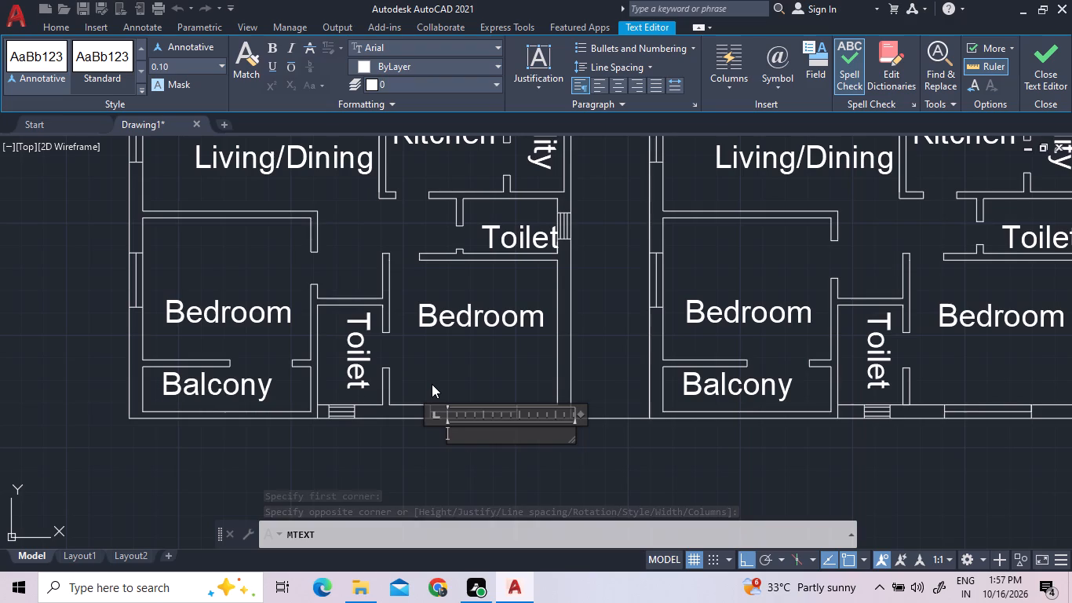
pyautogui.press('w')
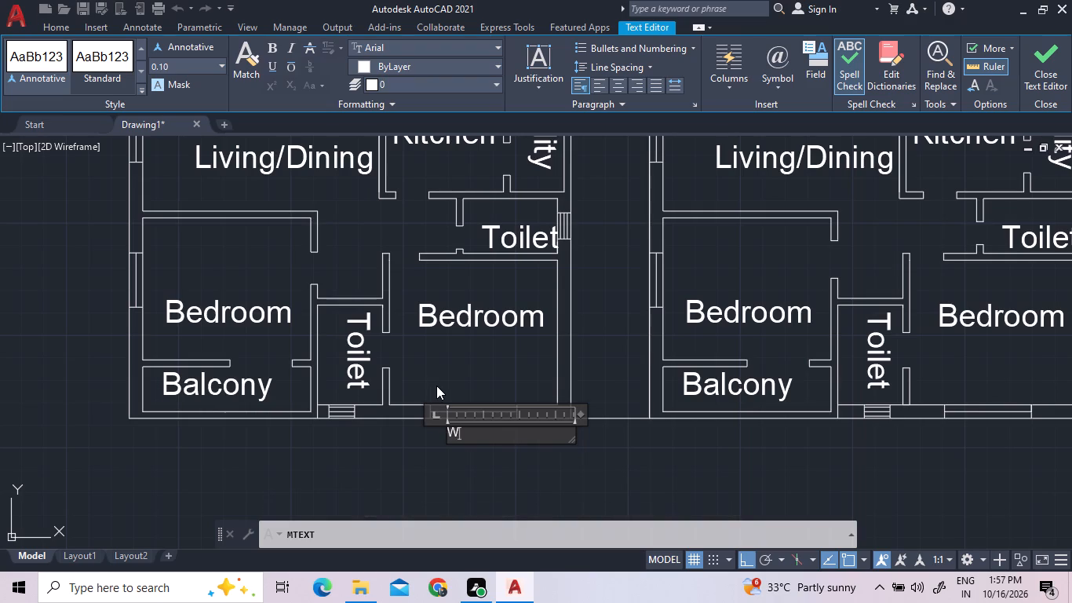
# Set the W window label's text height to 0.50 and finish editing the text.
pyautogui.doubleClick(475, 436)
pyautogui.click(221, 68)
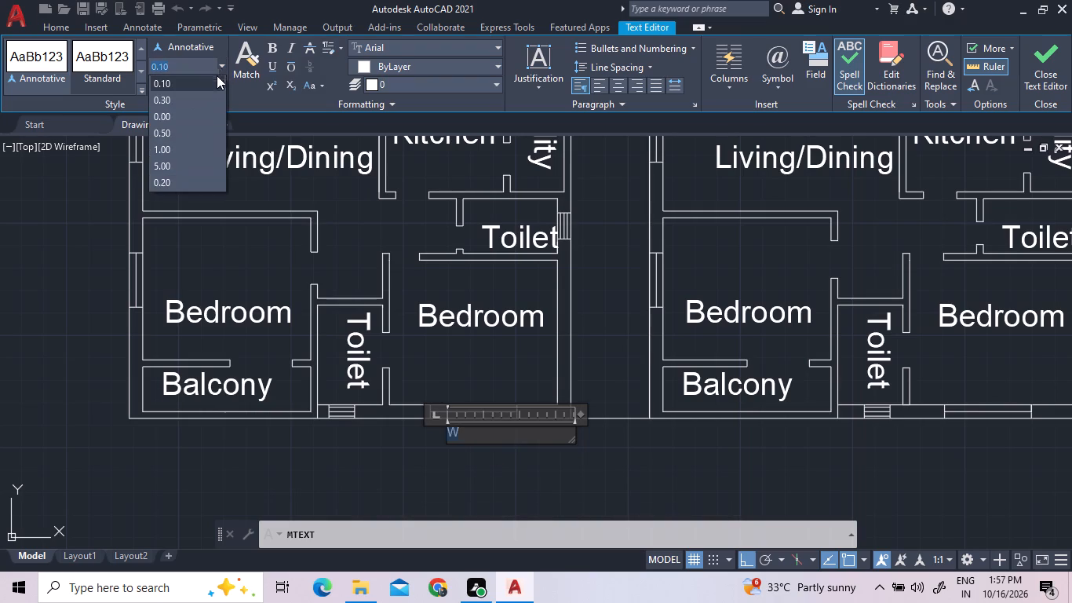
pyautogui.click(185, 132)
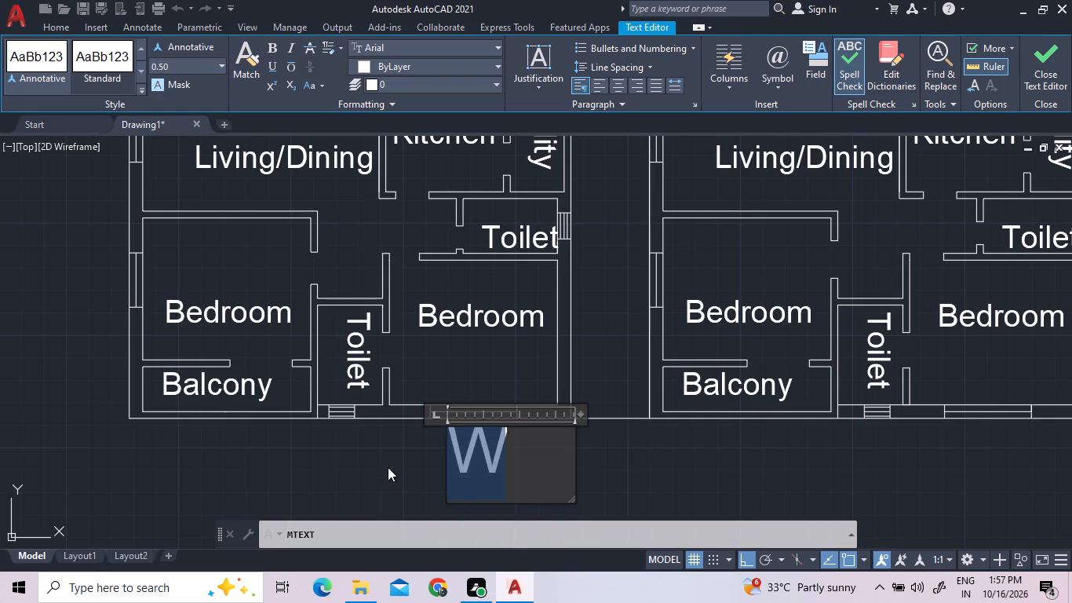
pyautogui.click(388, 466)
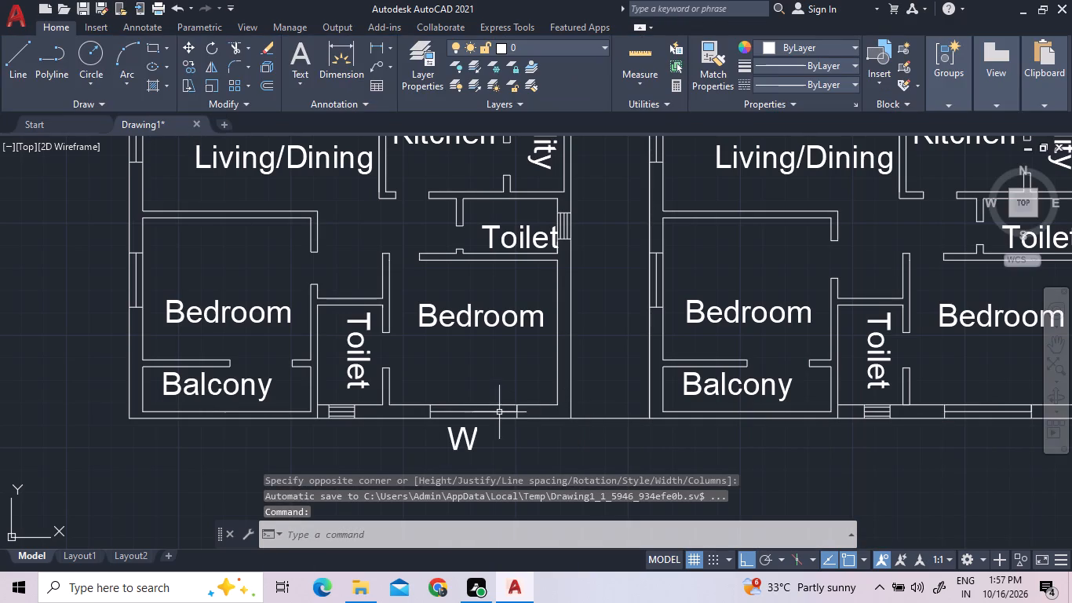
# Copy the W label beside the side-wall Bedroom windows of the lower-right and lower-left flats, with ortho, object snap and snap tracking off.
pyautogui.click(472, 433)
pyautogui.rightClick(461, 437)
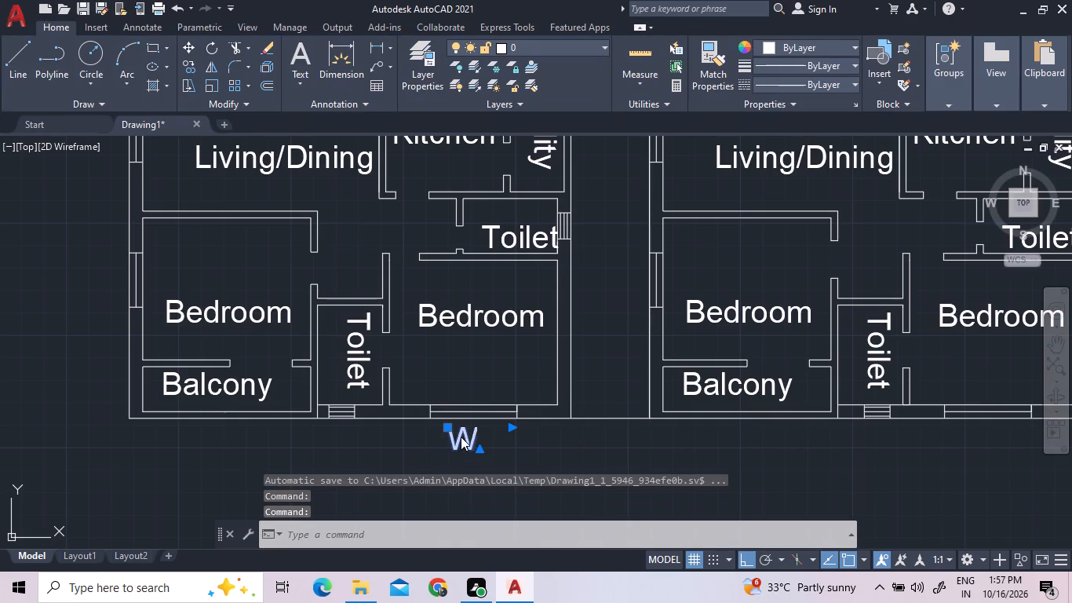
pyautogui.click(575, 191)
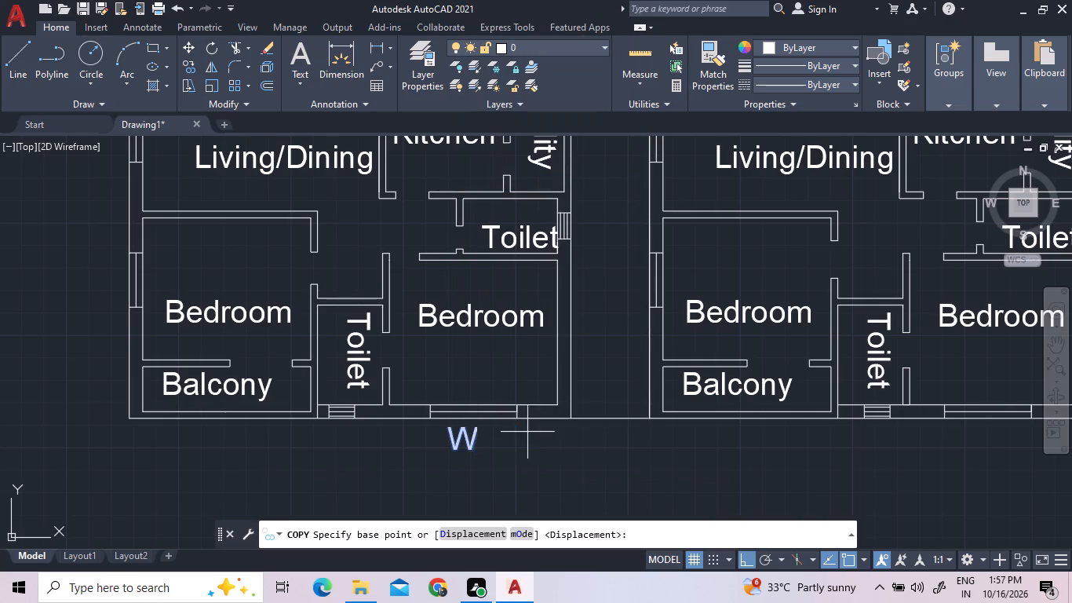
pyautogui.click(499, 438)
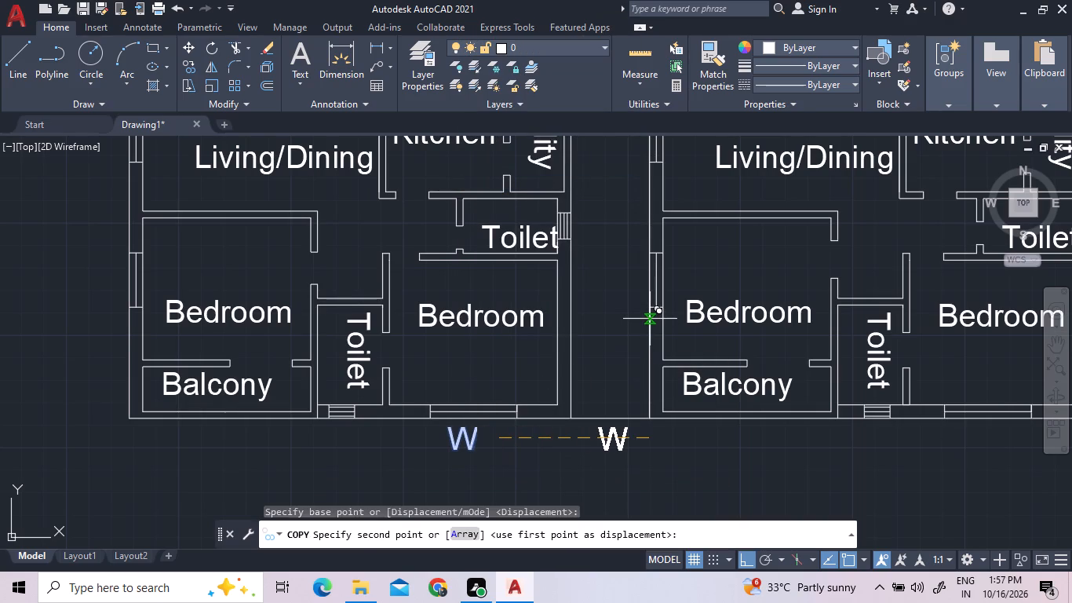
pyautogui.press('F8')
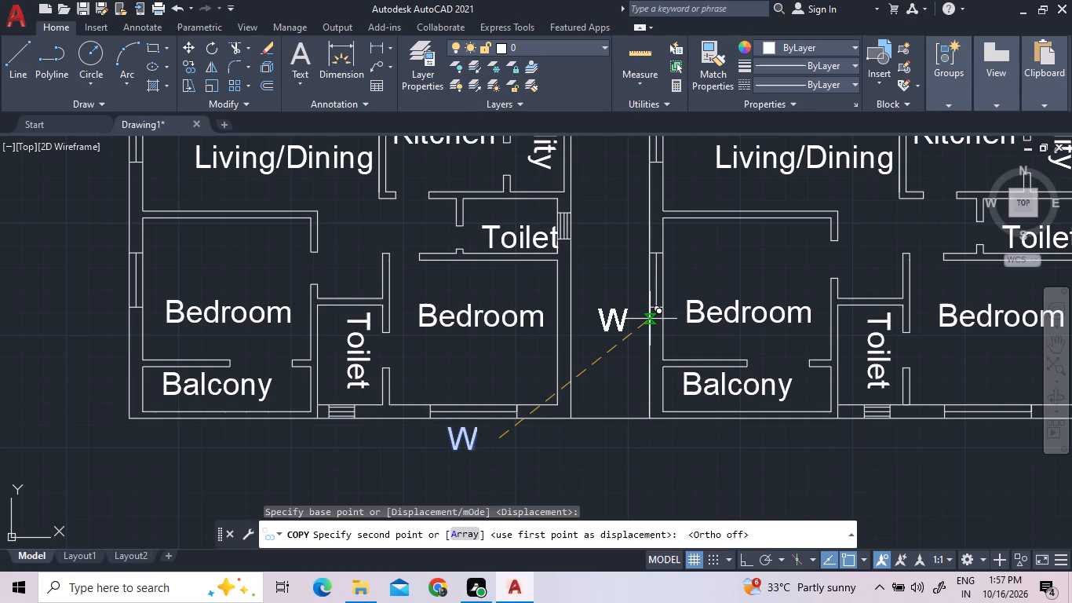
pyautogui.click(669, 290)
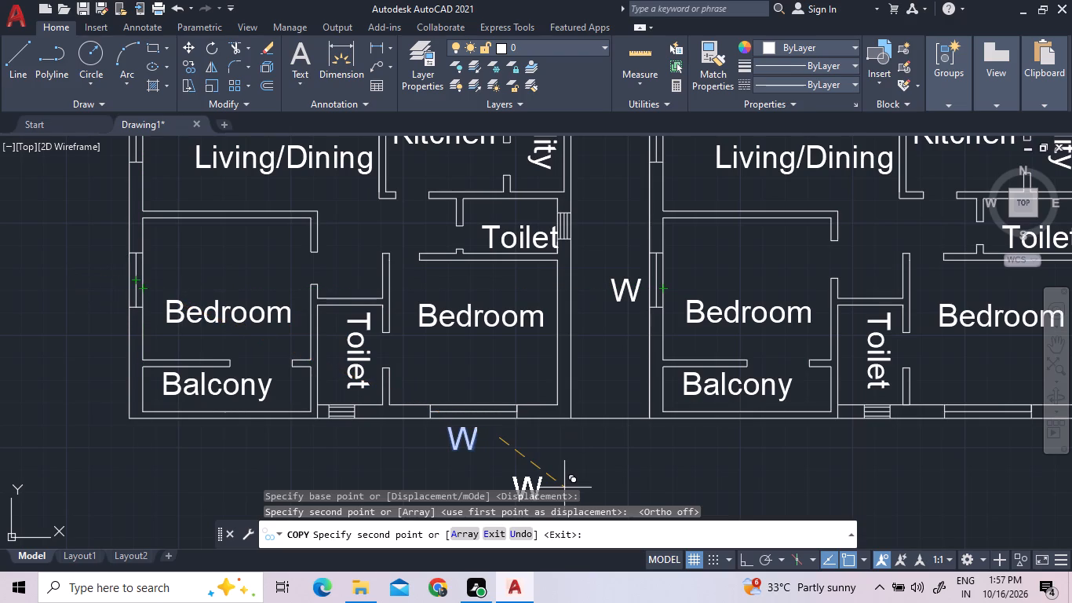
pyautogui.click(848, 561)
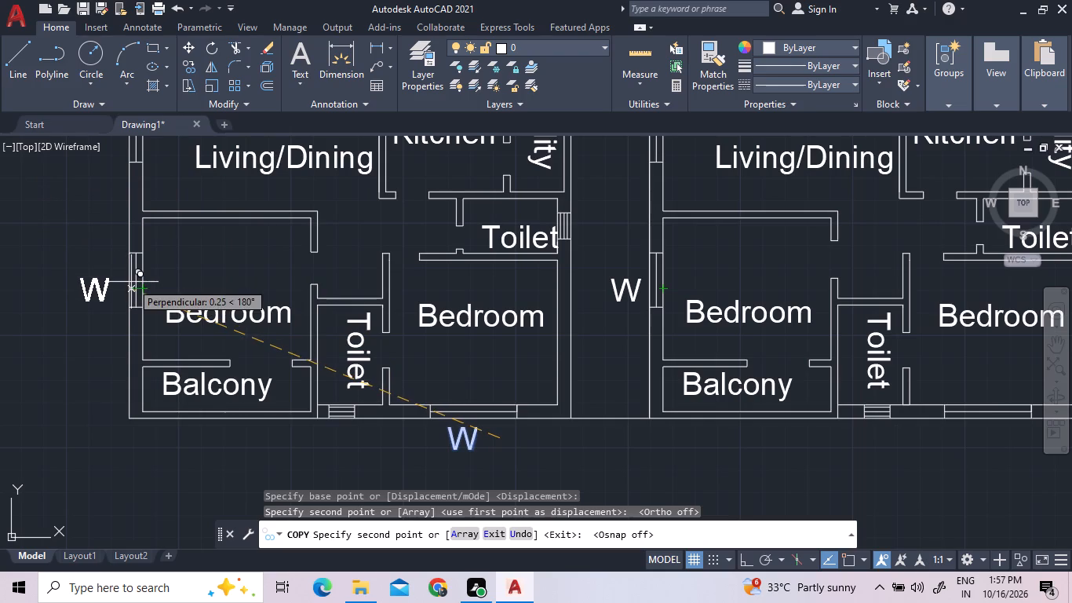
pyautogui.click(835, 559)
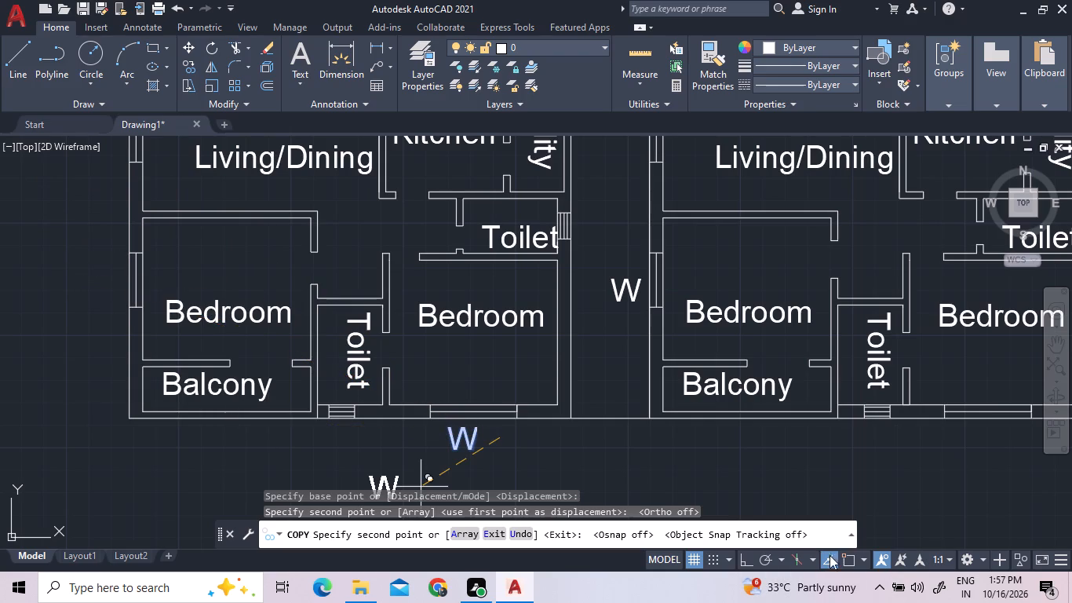
pyautogui.click(147, 276)
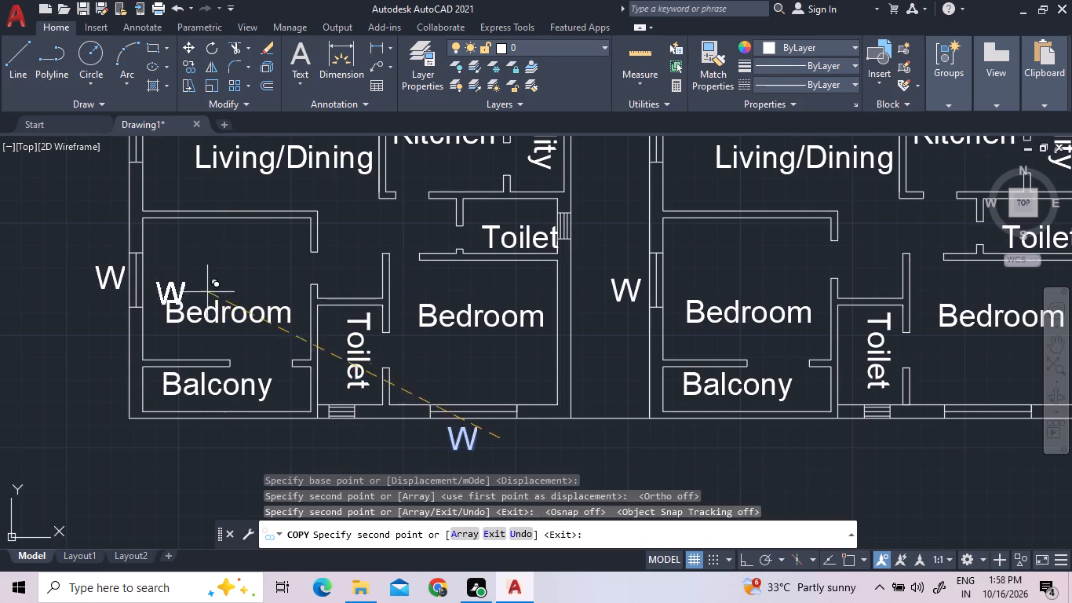
# Place W copies at the lower-right flat's bottom Bedroom window and at both lower flats' side-wall and corridor Living/Dining windows.
pyautogui.scroll(-1, 239, 338)
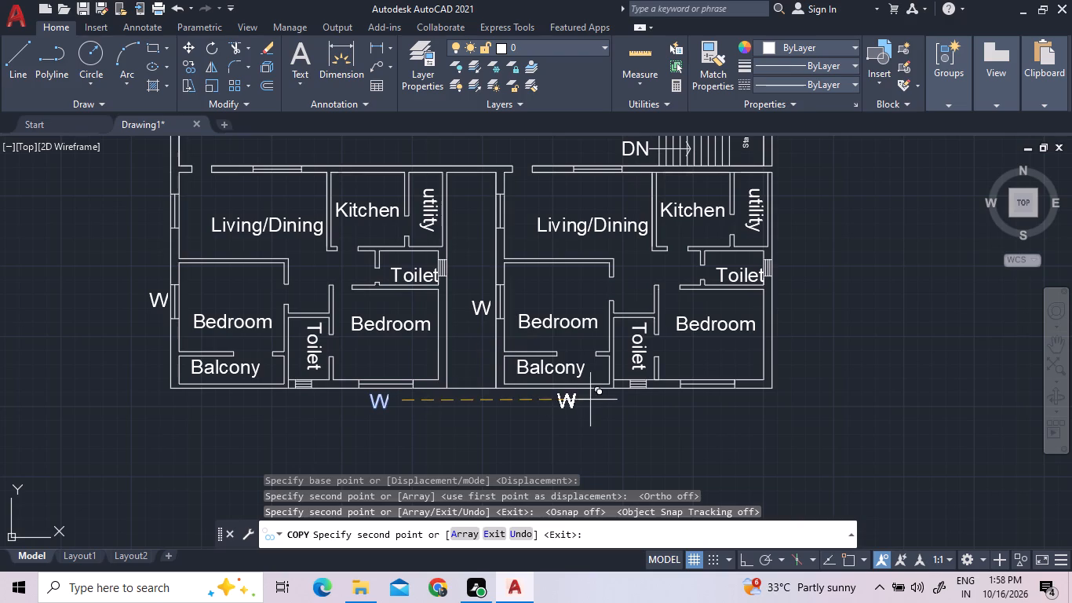
pyautogui.click(742, 397)
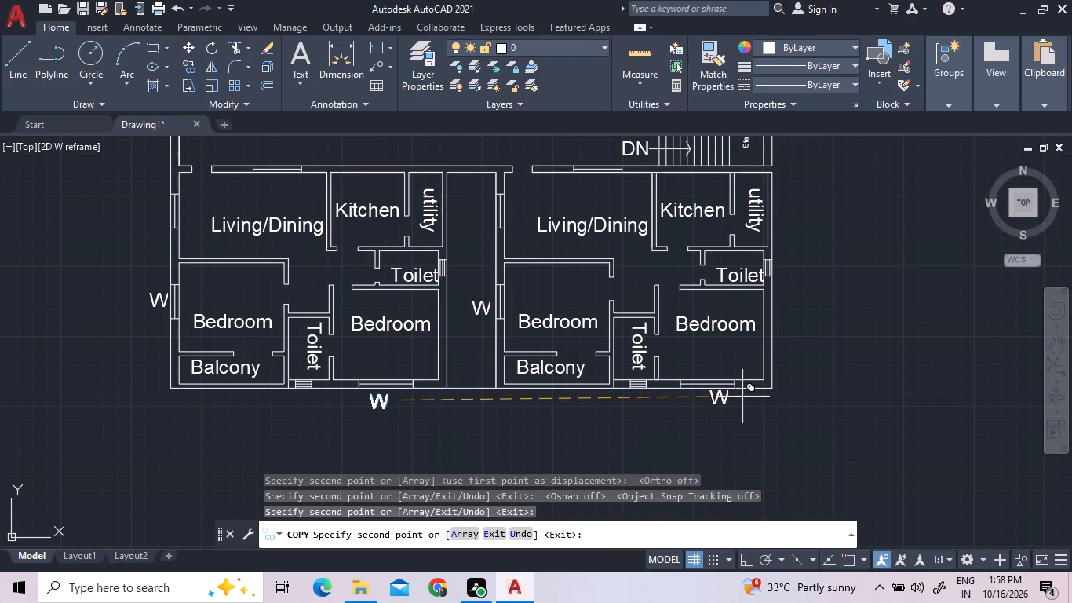
pyautogui.click(503, 217)
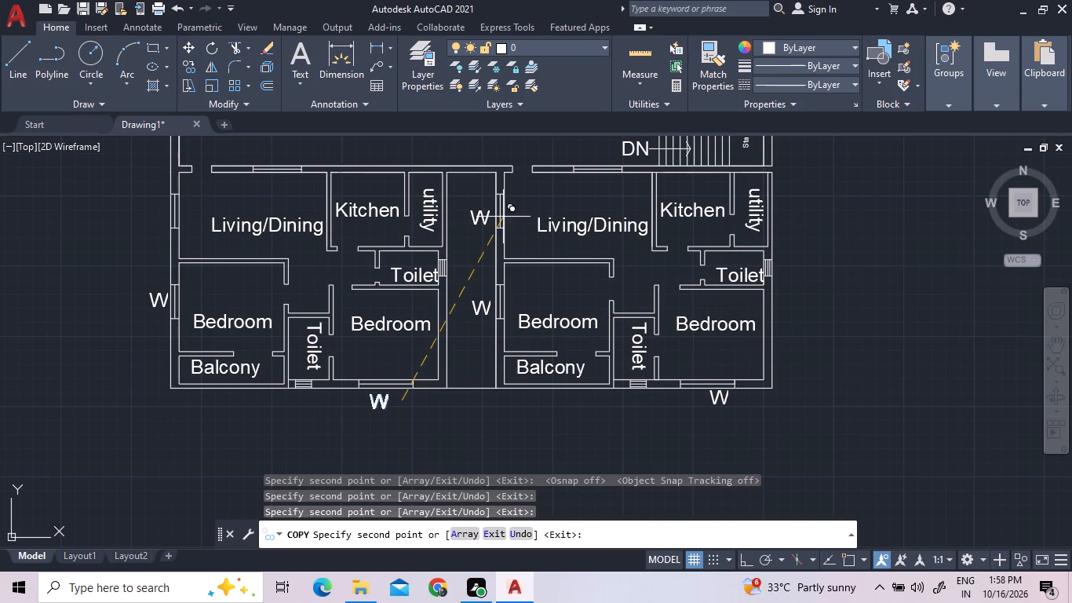
pyautogui.click(622, 154)
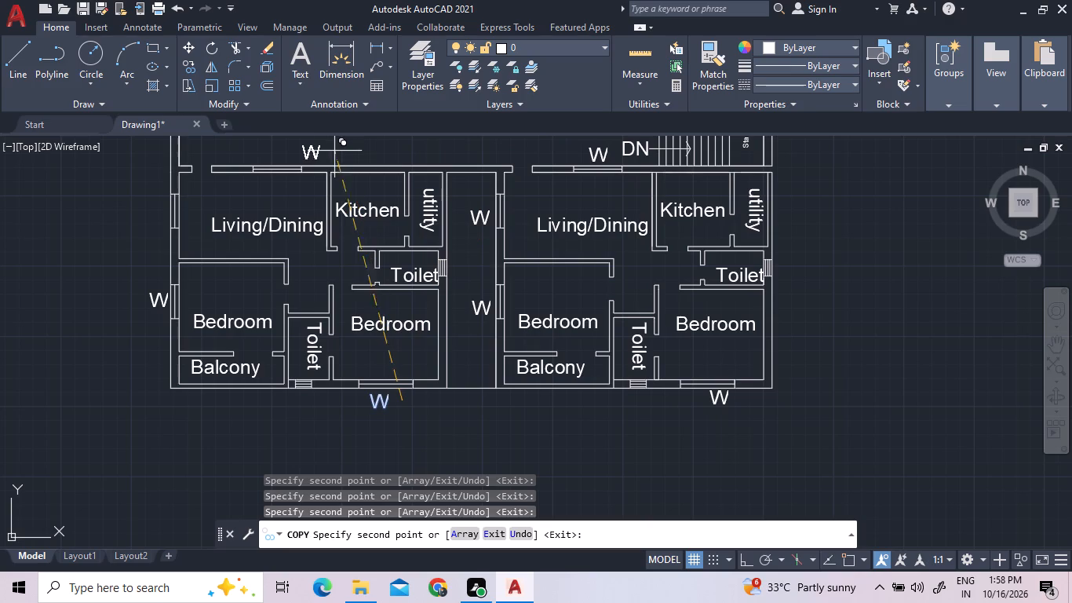
pyautogui.click(316, 151)
pyautogui.click(170, 207)
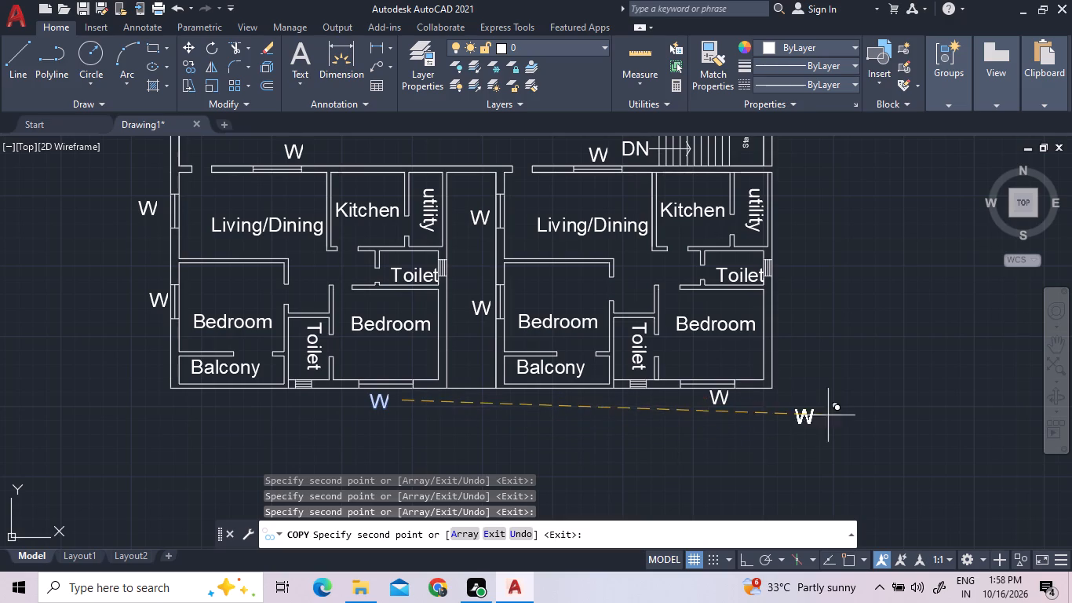
# Place W copies beside the upper-left flat's outer-wall Living/Dining window and below its corridor-side Living/Dining window.
pyautogui.scroll(-1, 790, 444)
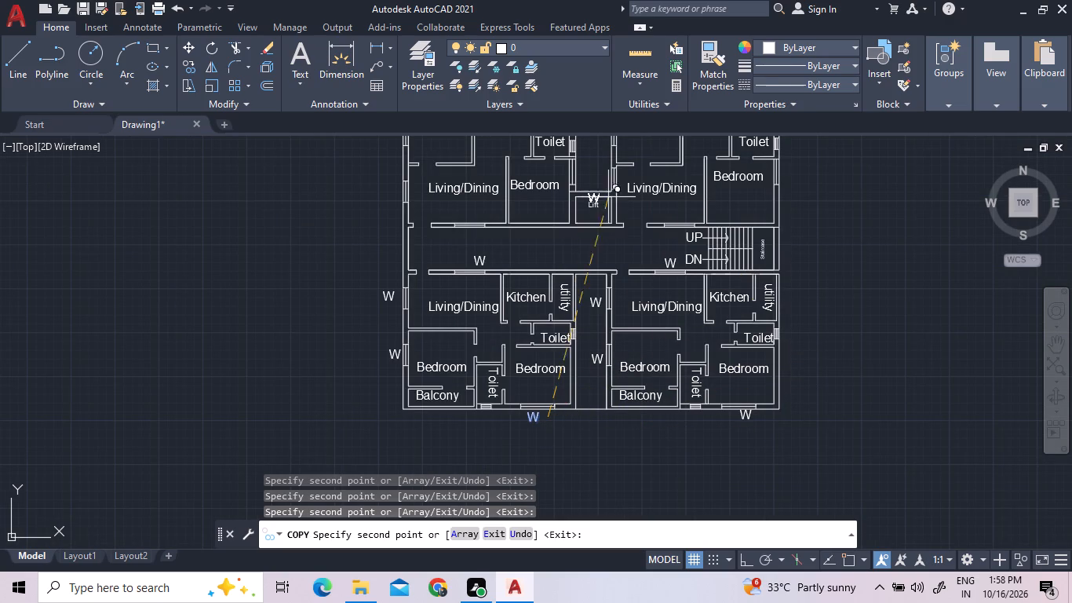
pyautogui.scroll(2, 592, 197)
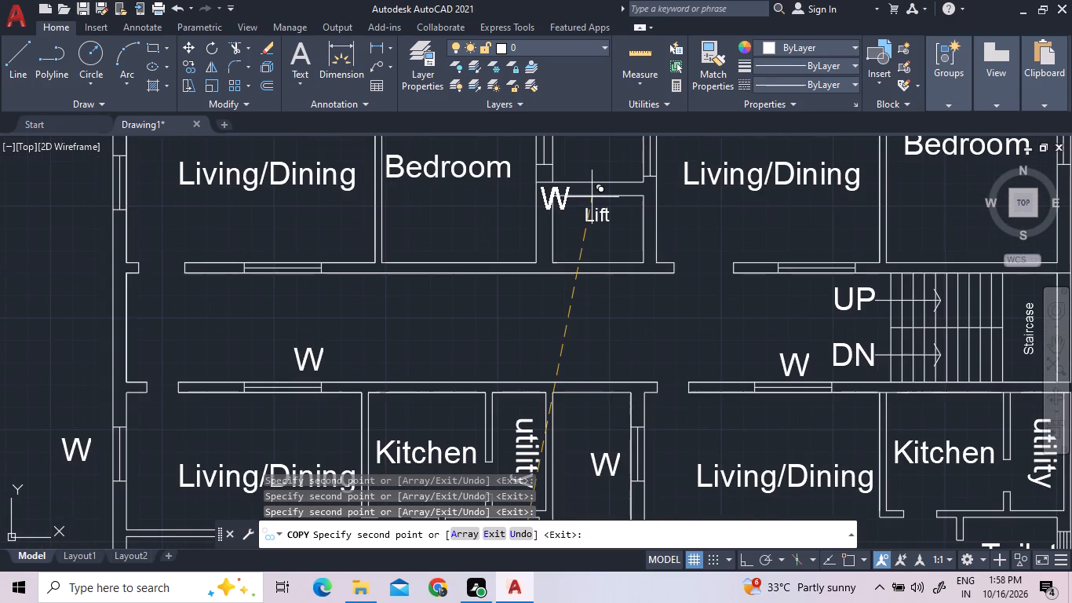
pyautogui.scroll(-2, 592, 197)
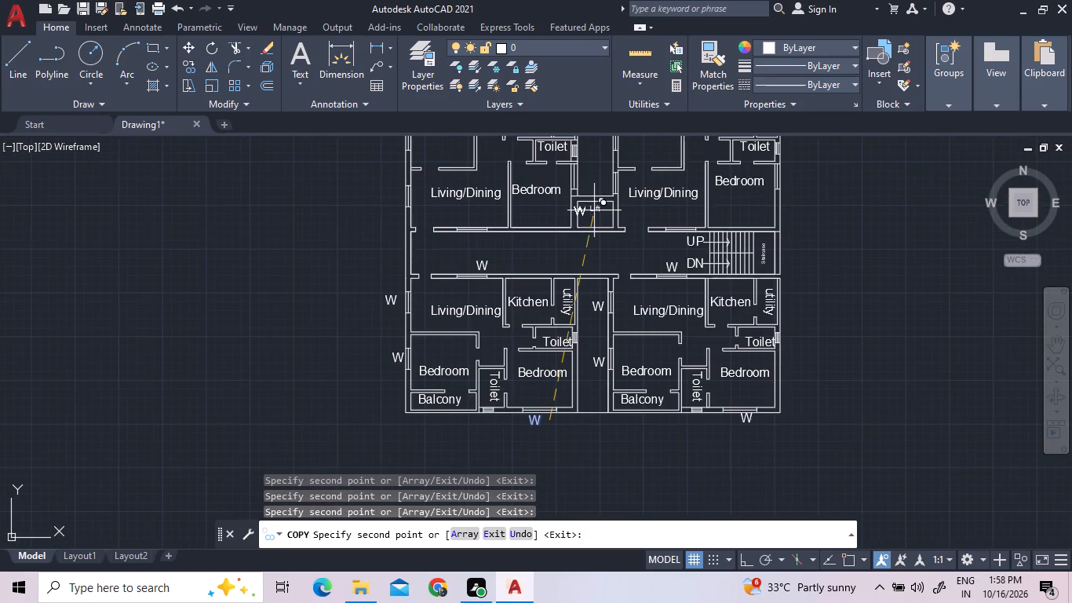
pyautogui.scroll(-1, 594, 210)
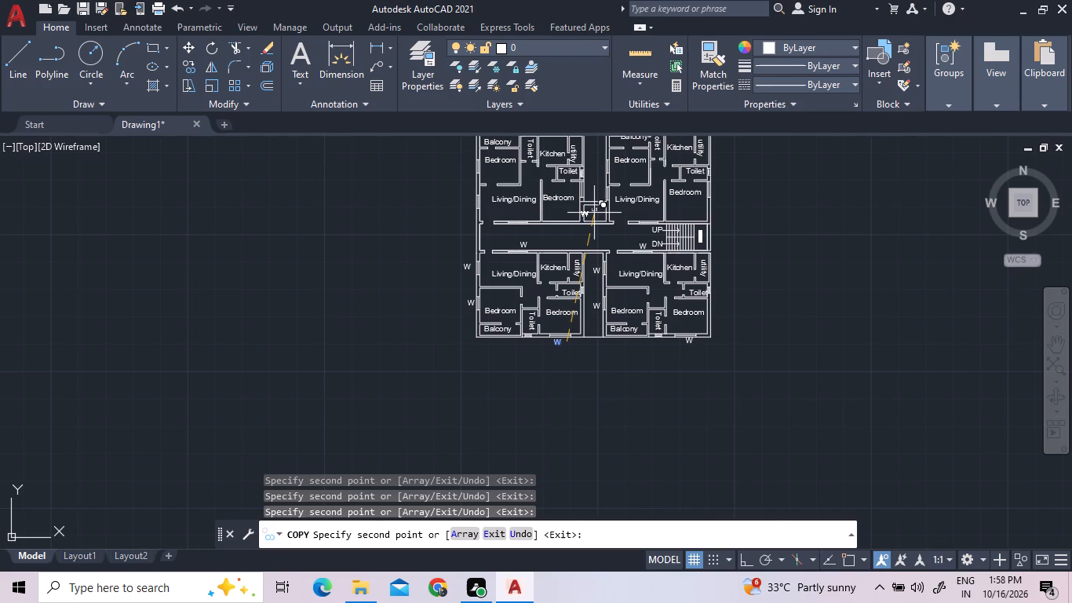
pyautogui.scroll(-1, 594, 213)
pyautogui.scroll(3, 531, 177)
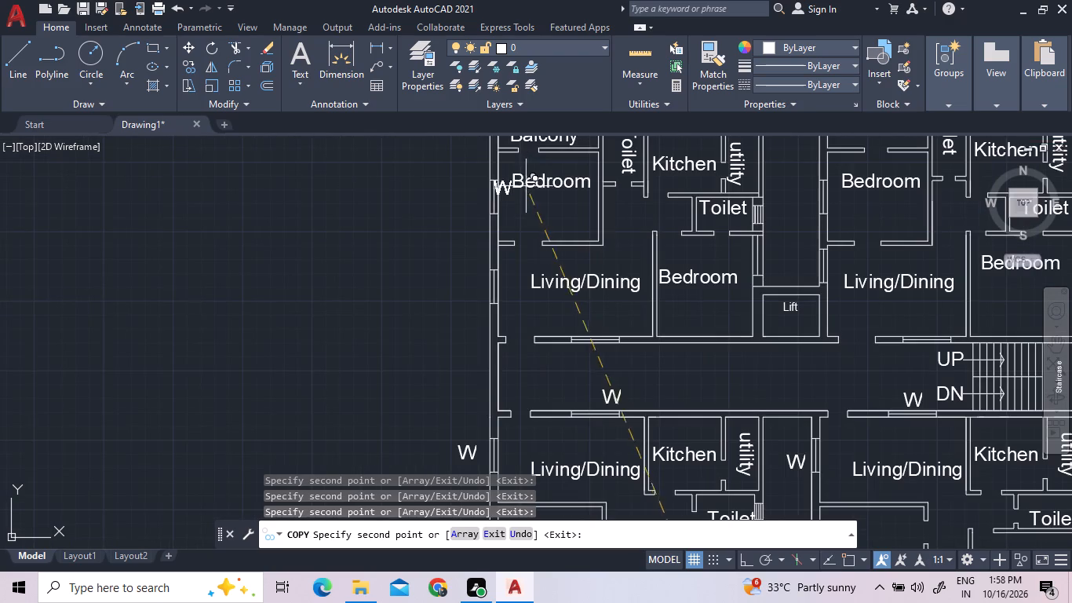
pyautogui.click(500, 291)
pyautogui.doubleClick(626, 353)
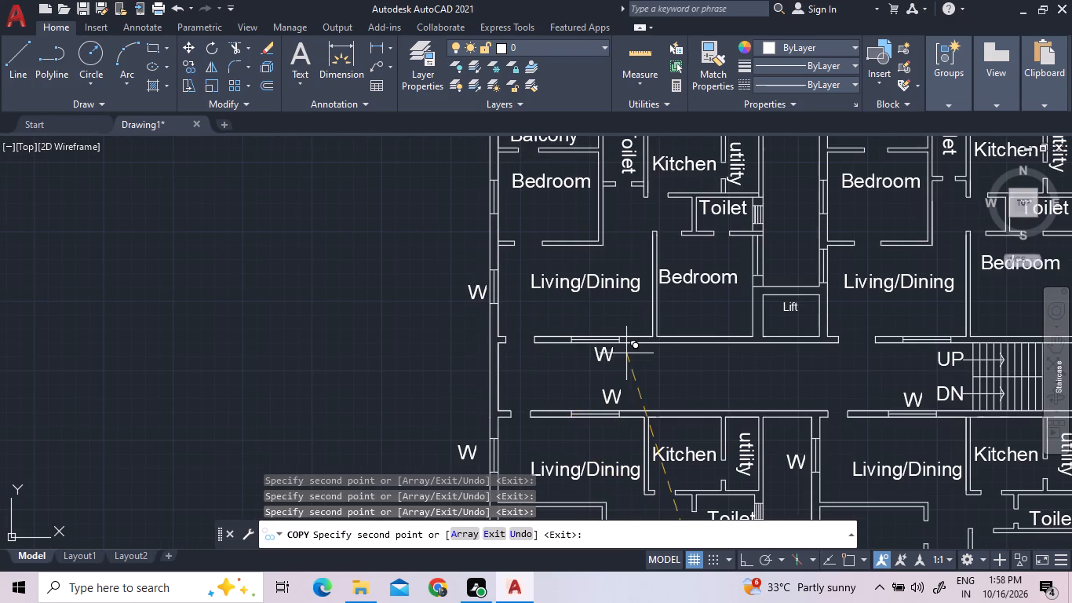
# Place W copies at the upper-left flat's outer-wall and shaft-side Bedroom windows and the upper-right flat's shaft-side Living/Dining and Bedroom windows.
pyautogui.click(499, 196)
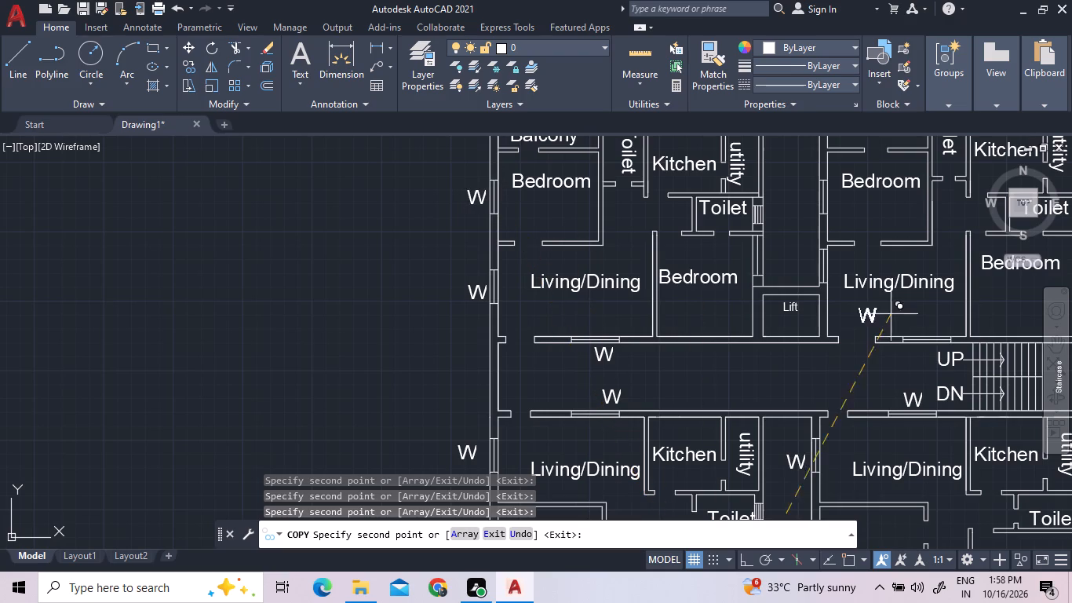
pyautogui.click(797, 259)
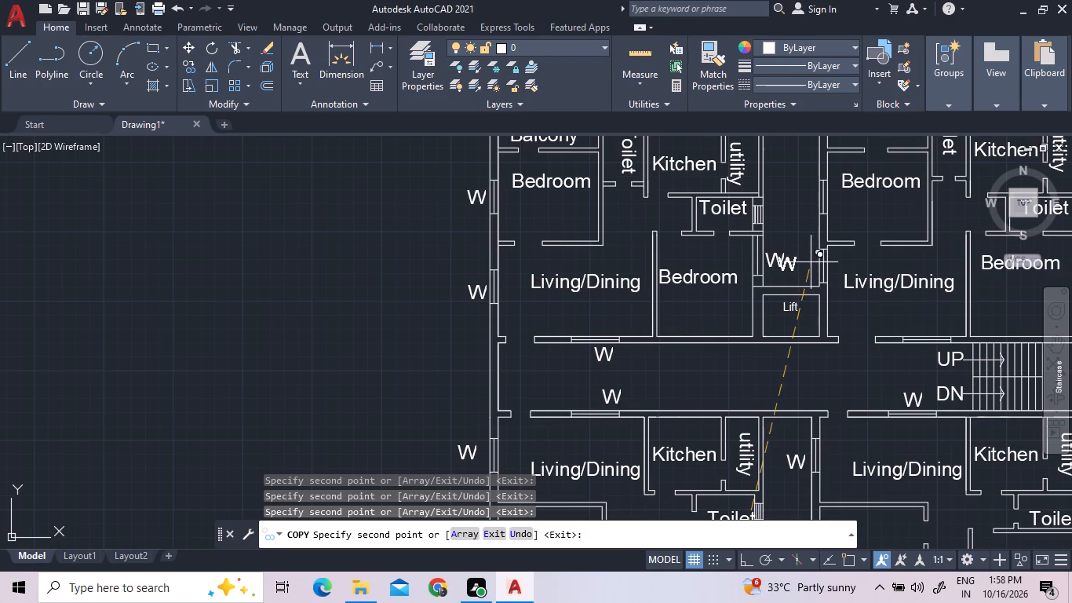
pyautogui.doubleClick(830, 269)
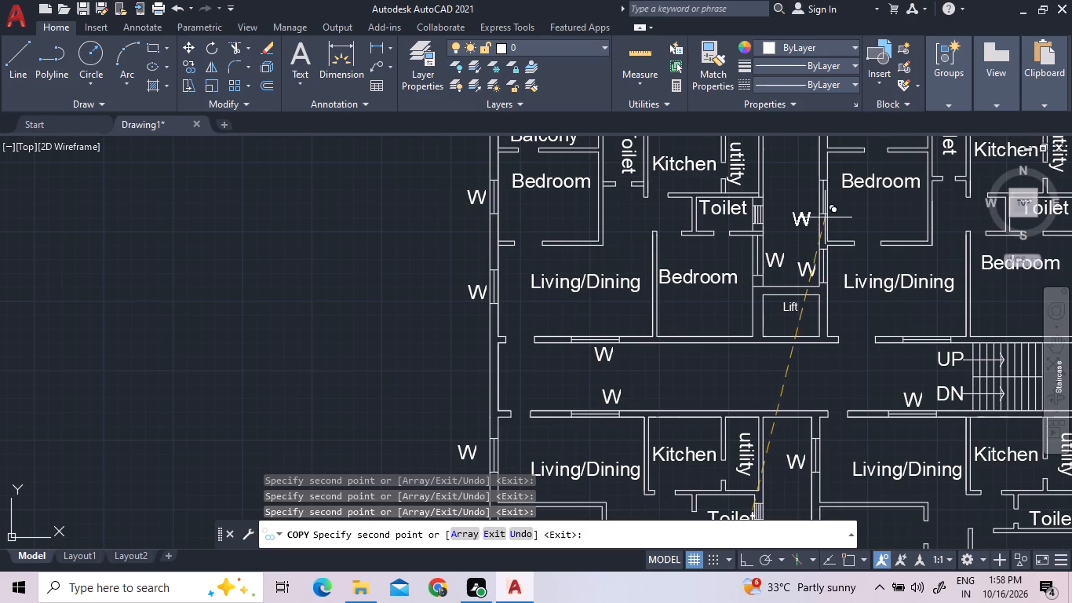
pyautogui.click(829, 199)
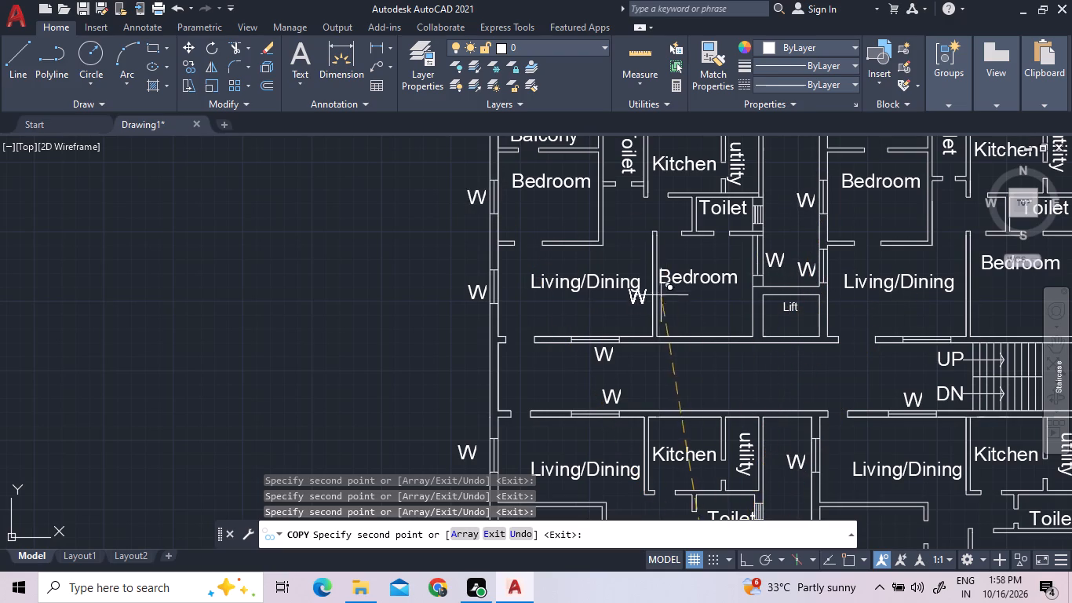
# Place W copies above the Kitchen windows of the upper-left and upper-right flats.
pyautogui.scroll(-2, 664, 309)
pyautogui.scroll(2, 625, 244)
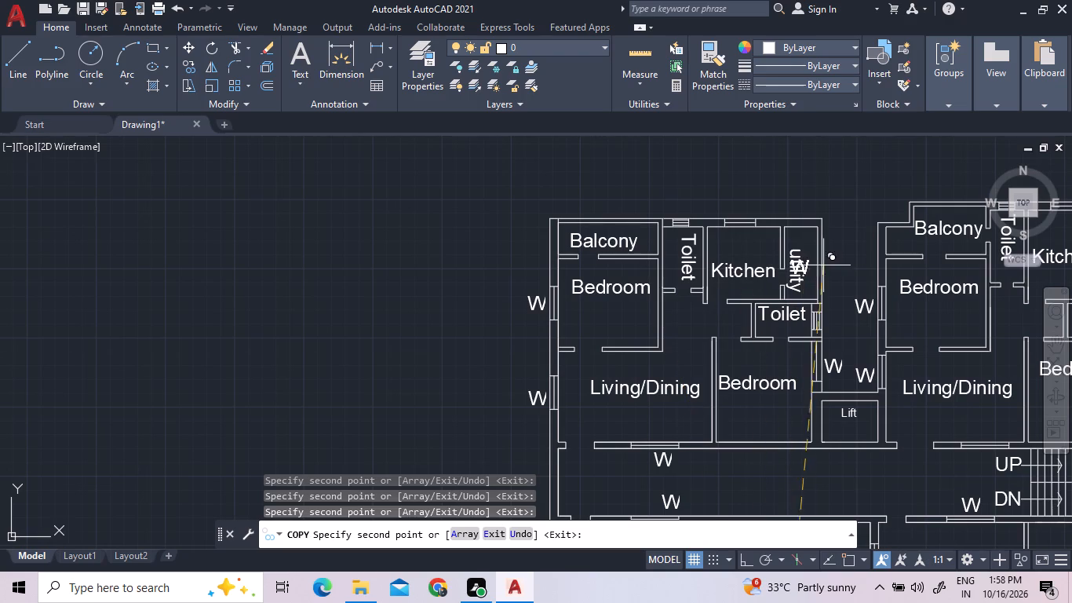
pyautogui.scroll(2, 764, 199)
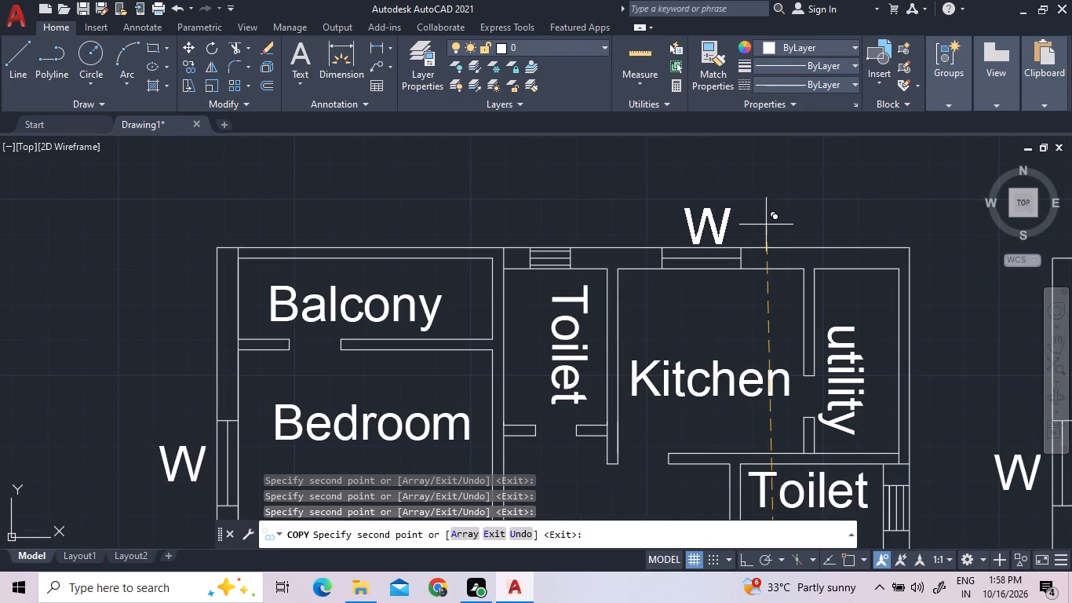
pyautogui.click(764, 224)
pyautogui.scroll(-2, 641, 209)
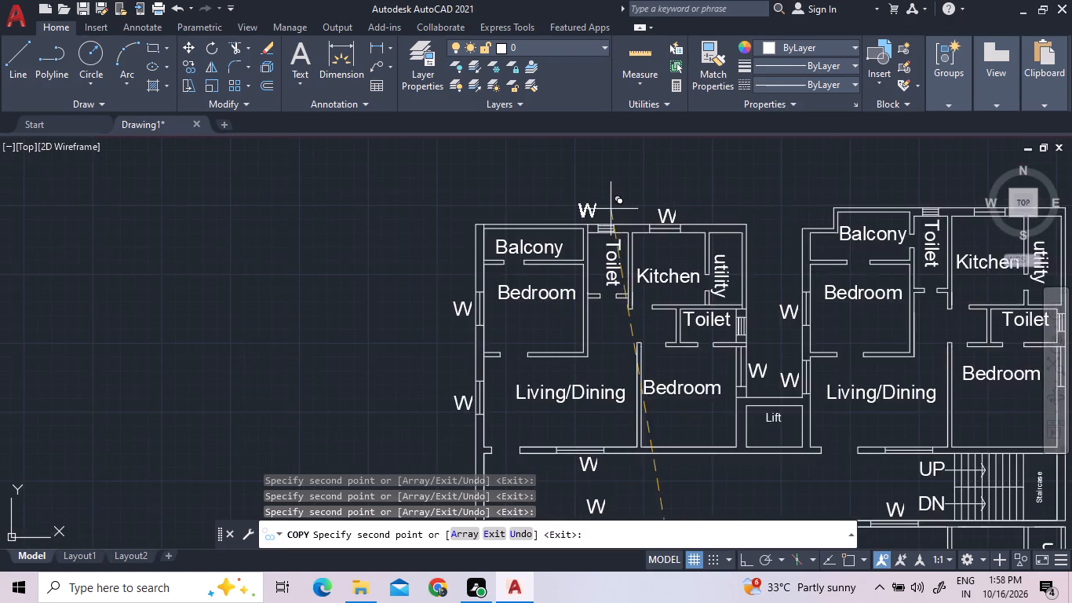
pyautogui.scroll(-3, 611, 209)
pyautogui.scroll(5, 722, 203)
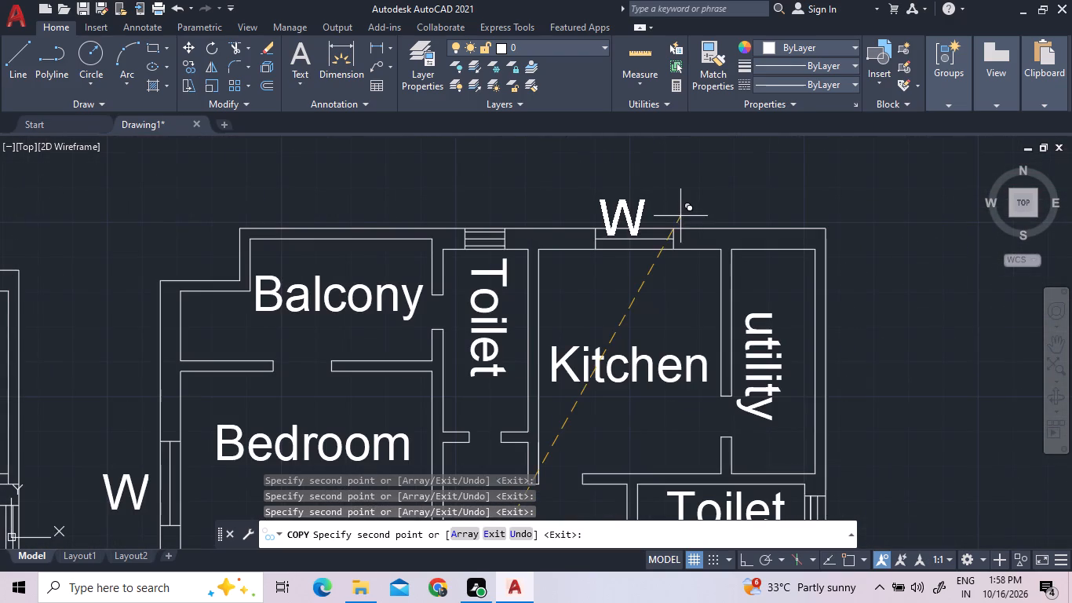
pyautogui.click(691, 203)
# Place W copies at the upper-right flat's outer-wall Bedroom window and corridor-side Living/Dining window, and end the copying.
pyautogui.scroll(-1, 746, 216)
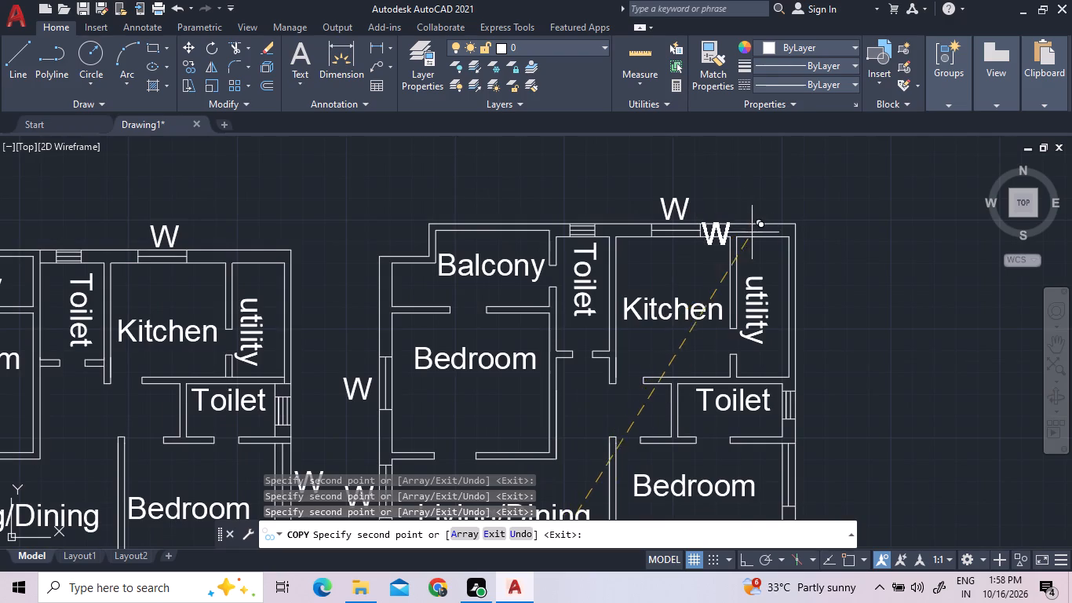
pyautogui.scroll(-2, 777, 275)
pyautogui.scroll(5, 815, 362)
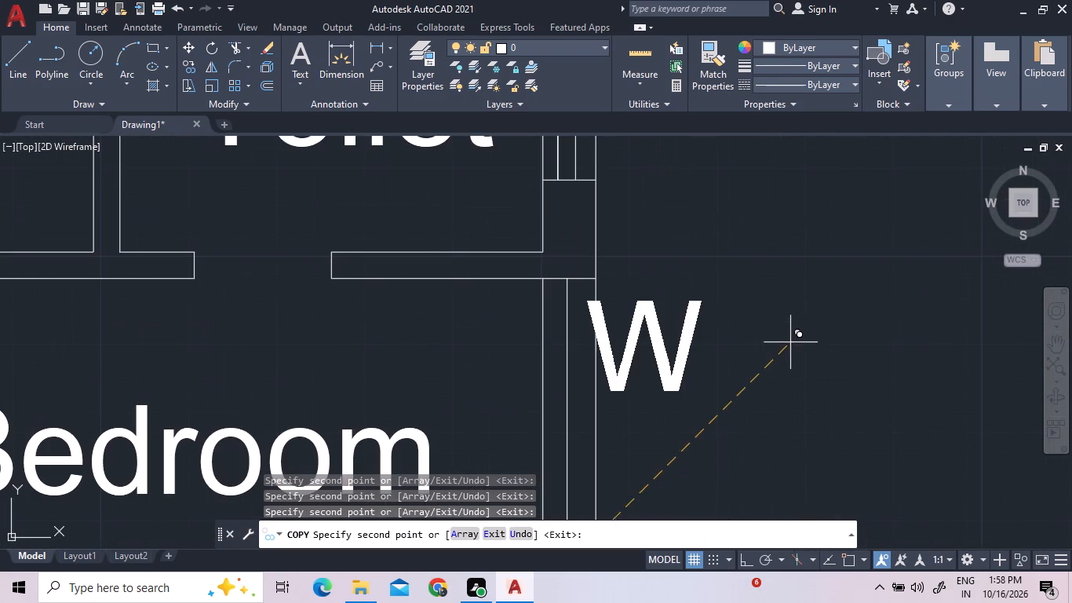
pyautogui.click(807, 409)
pyautogui.scroll(-4, 810, 314)
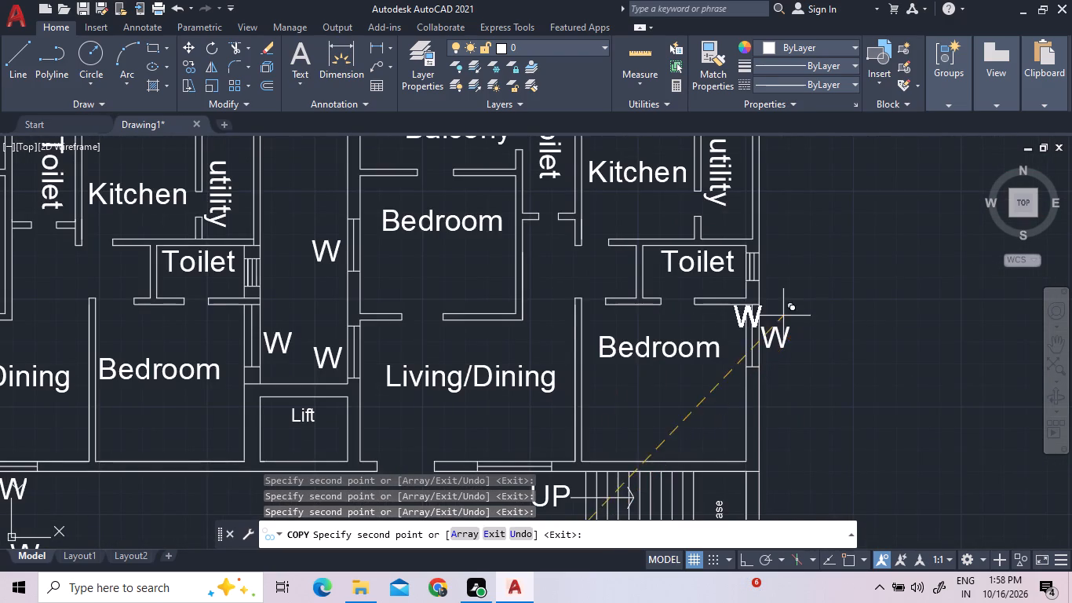
pyautogui.scroll(-2, 593, 316)
pyautogui.scroll(2, 583, 391)
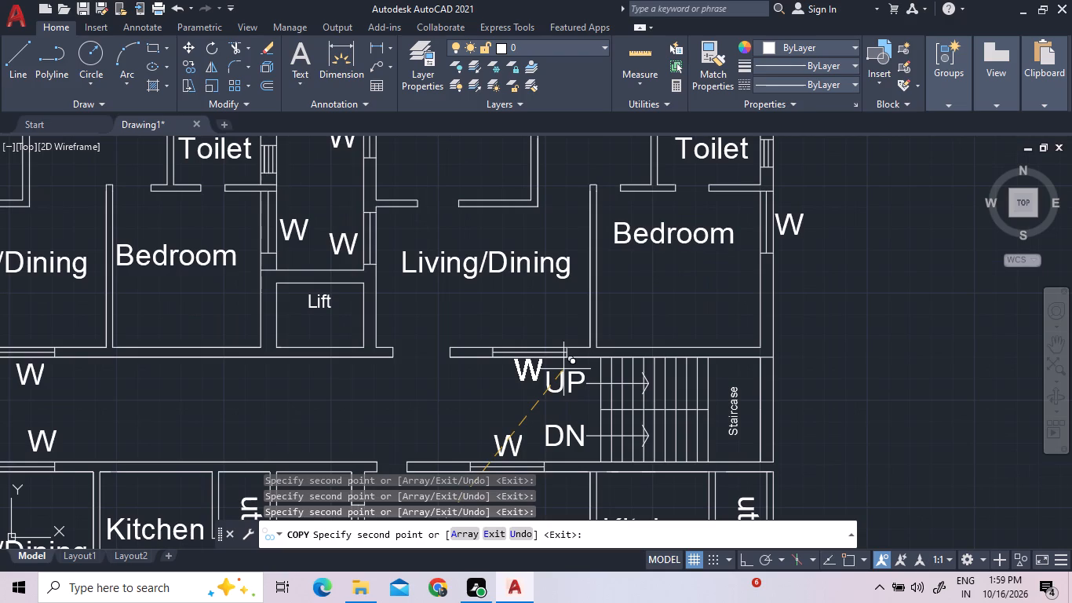
pyautogui.click(565, 373)
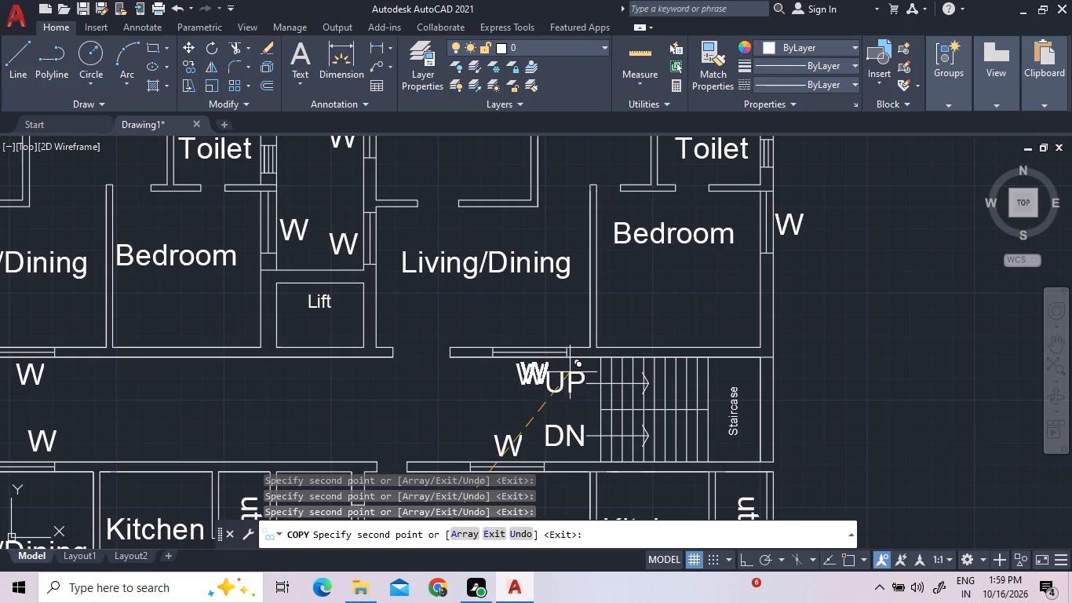
pyautogui.scroll(-1, 742, 308)
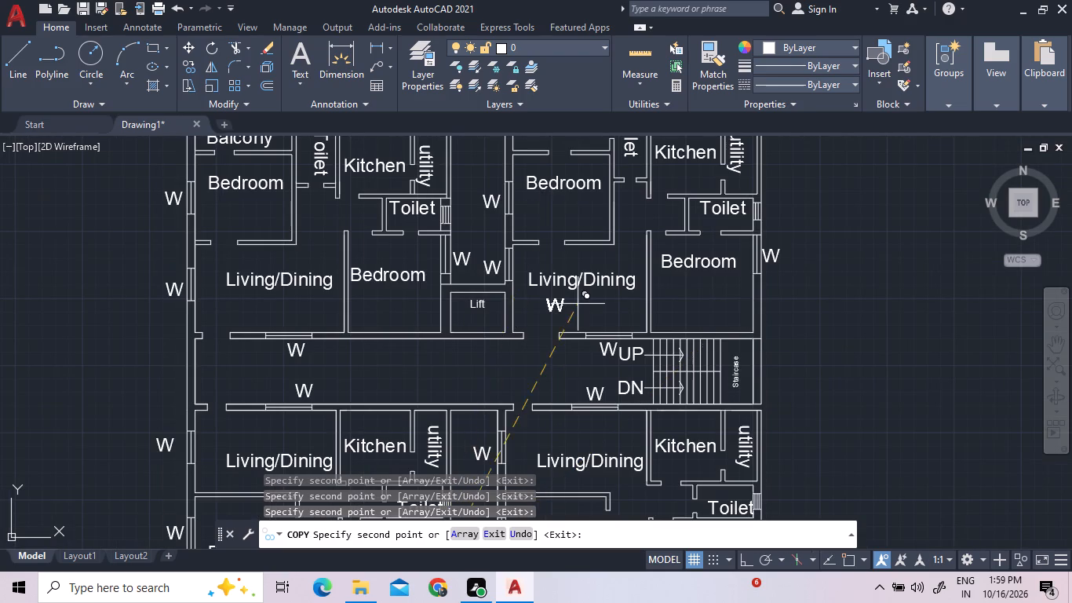
pyautogui.scroll(-1, 578, 305)
pyautogui.scroll(2, 643, 180)
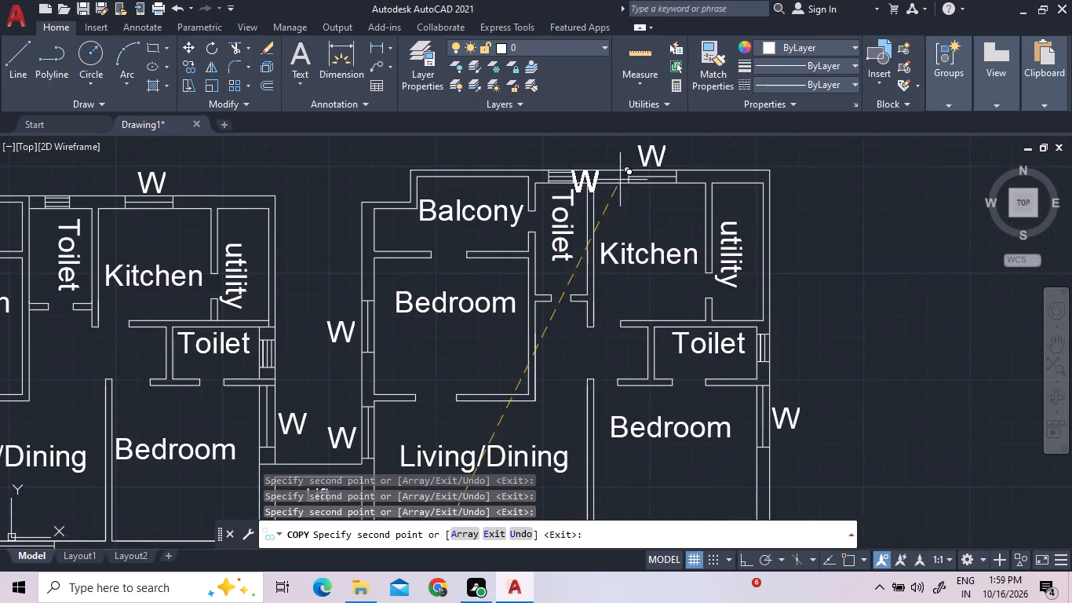
pyautogui.rightClick(851, 239)
pyautogui.click(870, 252)
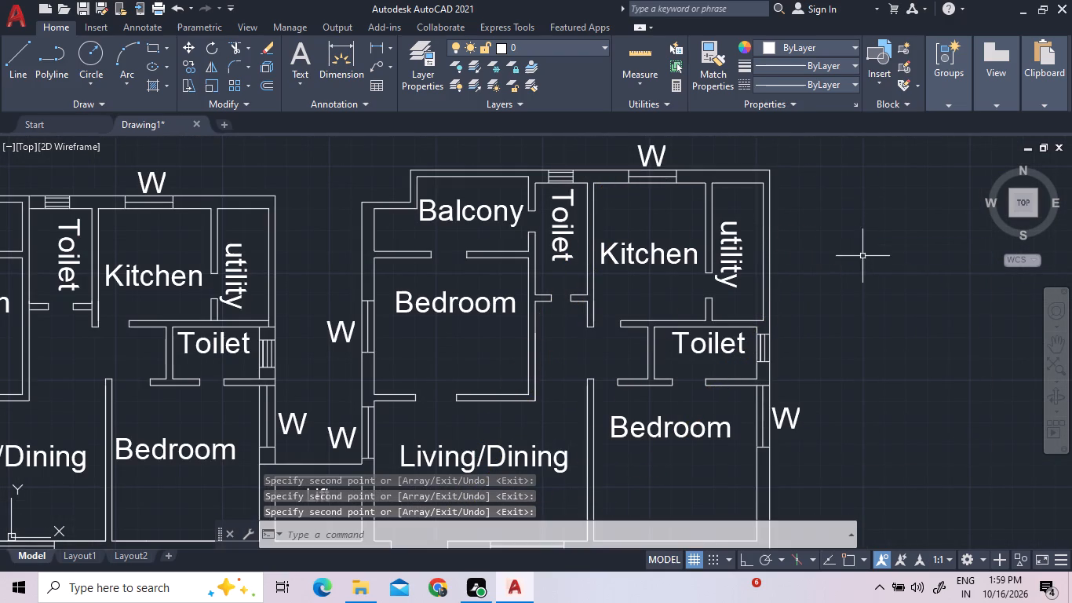
# Add a multiline text V above the upper-left flat's top-wall Toilet ventilator.
pyautogui.scroll(-2, 624, 253)
pyautogui.scroll(3, 392, 218)
pyautogui.click(308, 48)
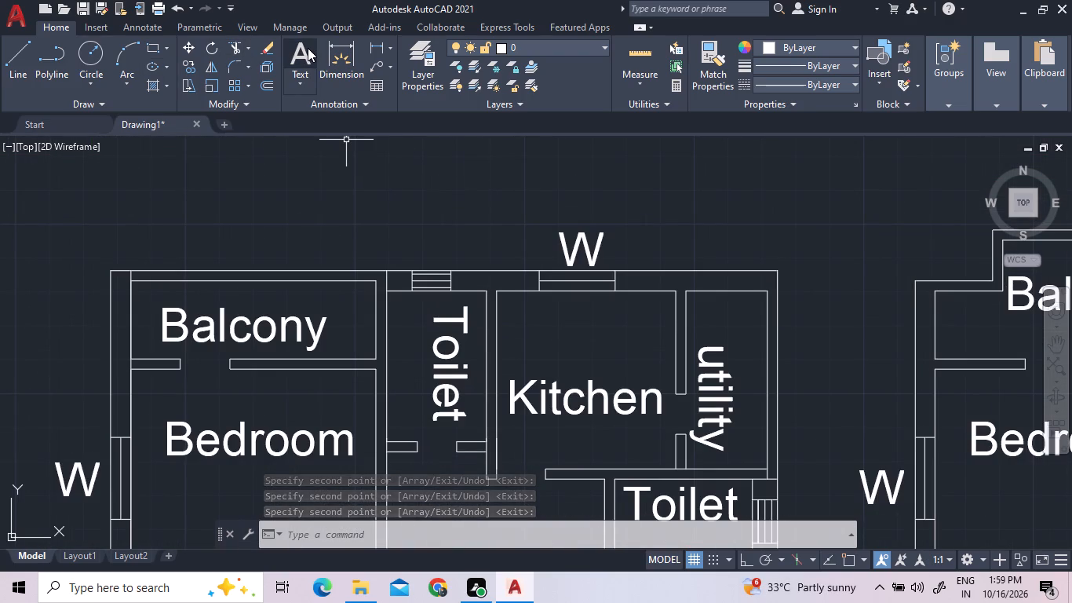
pyautogui.click(407, 228)
pyautogui.click(414, 233)
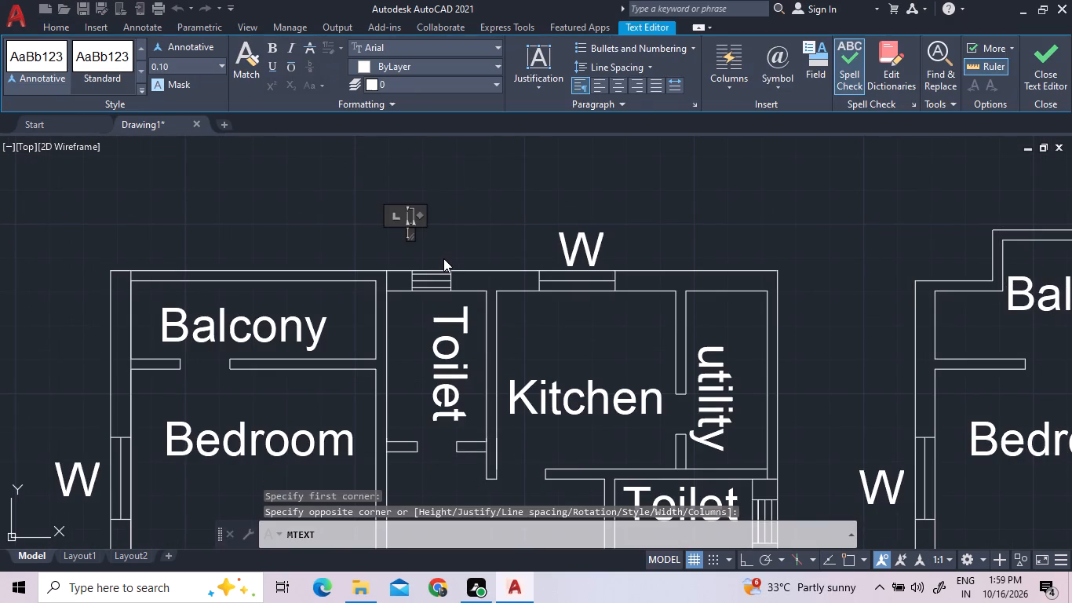
pyautogui.press('v')
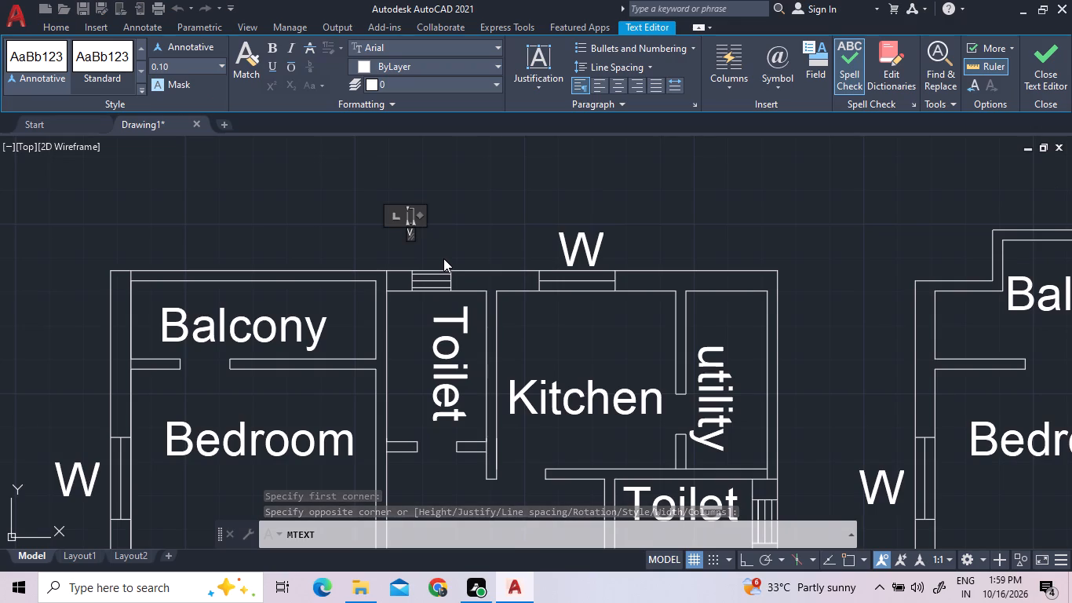
pyautogui.press('BackSpace')
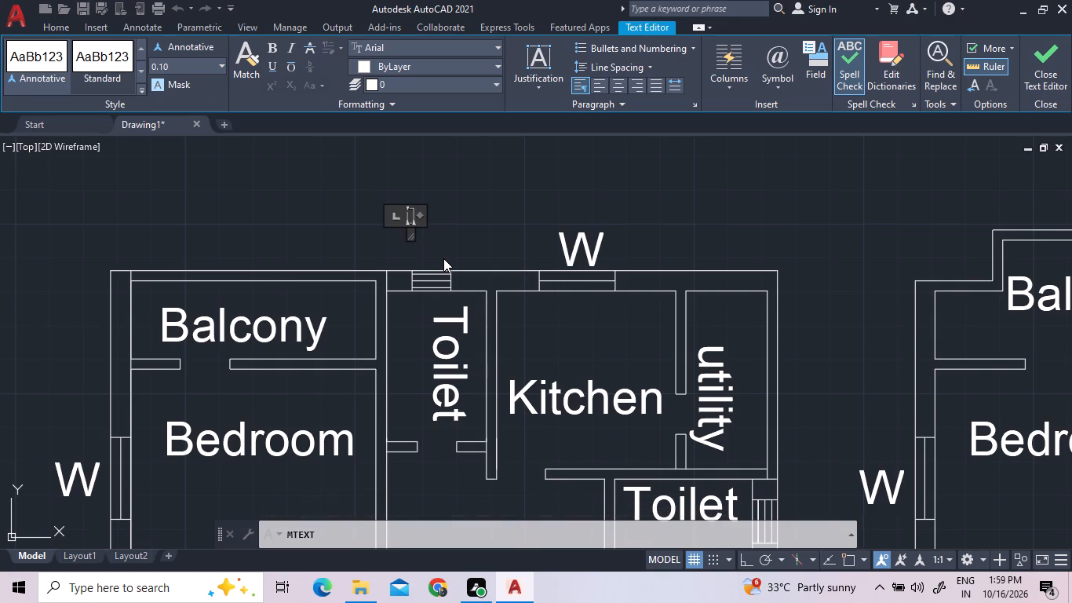
pyautogui.press('v')
pyautogui.press('BackSpace')
pyautogui.press('v')
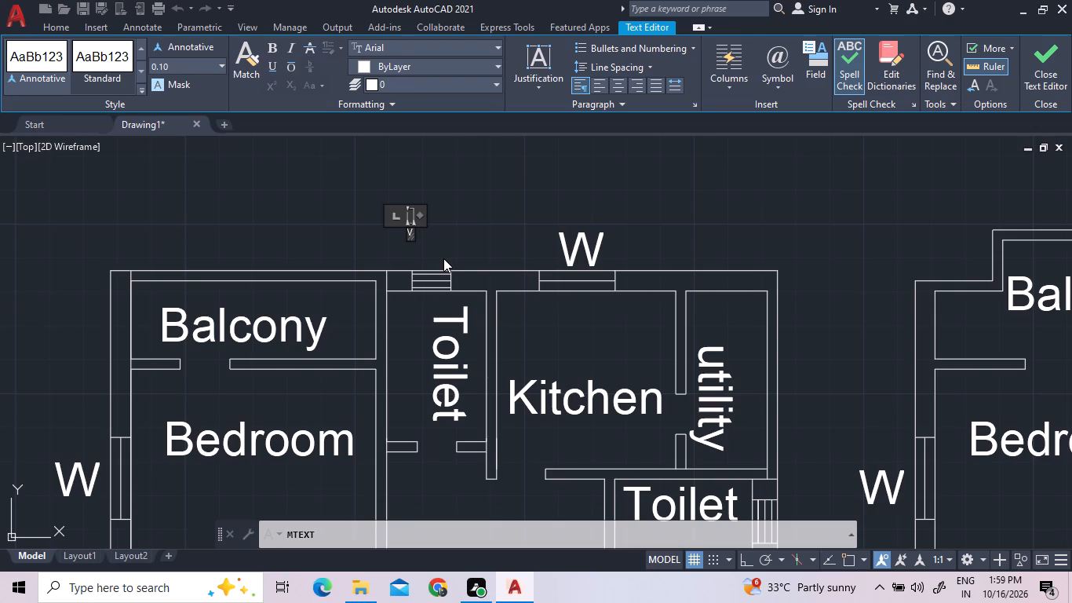
pyautogui.doubleClick(443, 258)
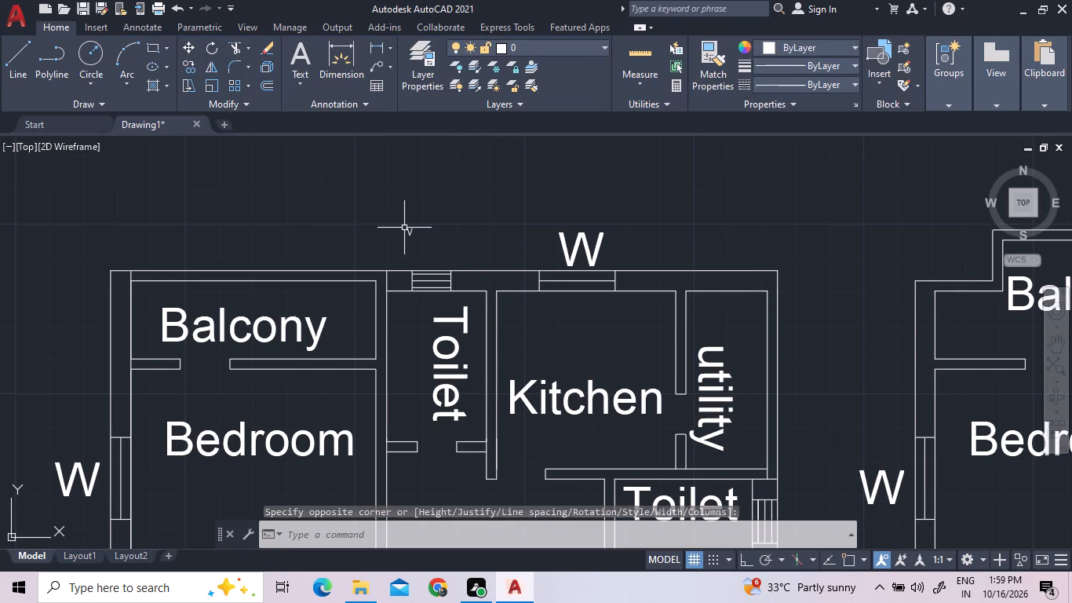
# Set the V label's text height to 0.30 and finish editing the text.
pyautogui.tripleClick(414, 232)
pyautogui.click(414, 232)
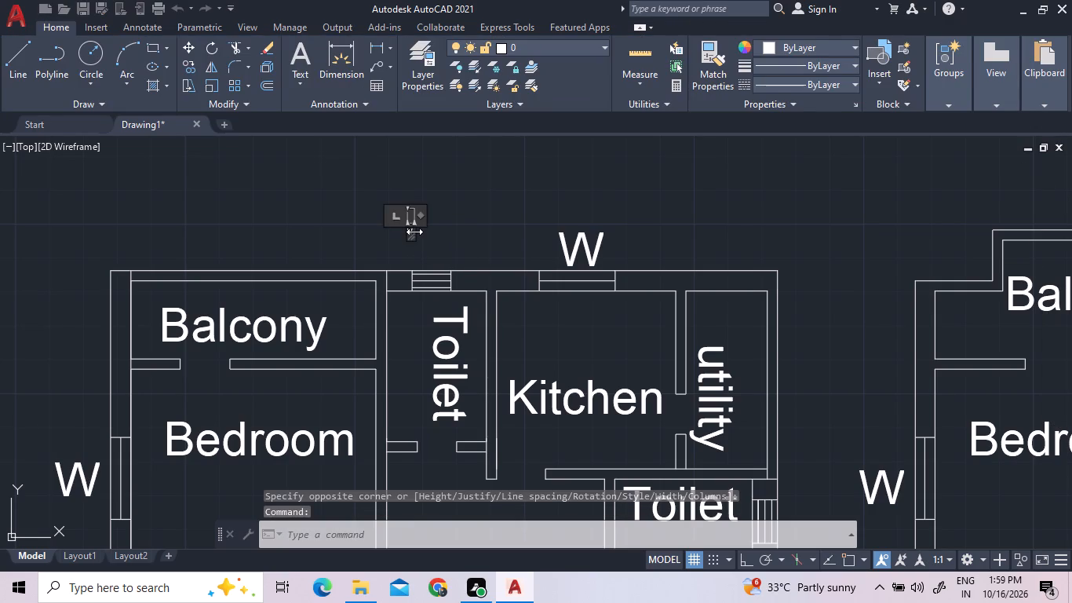
pyautogui.tripleClick(417, 233)
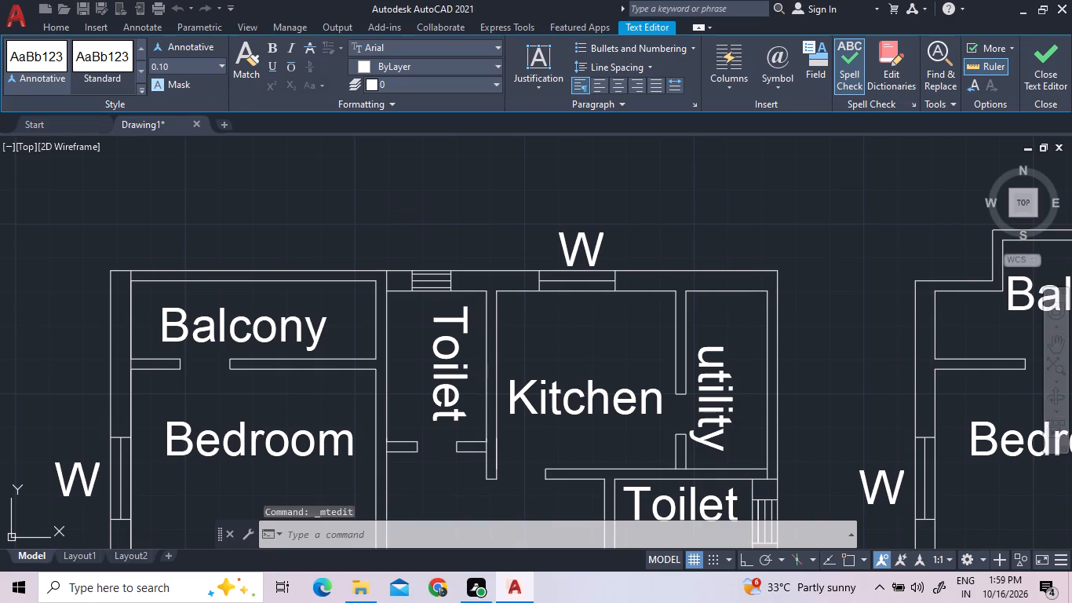
pyautogui.click(417, 233)
pyautogui.tripleClick(410, 229)
pyautogui.click(410, 229)
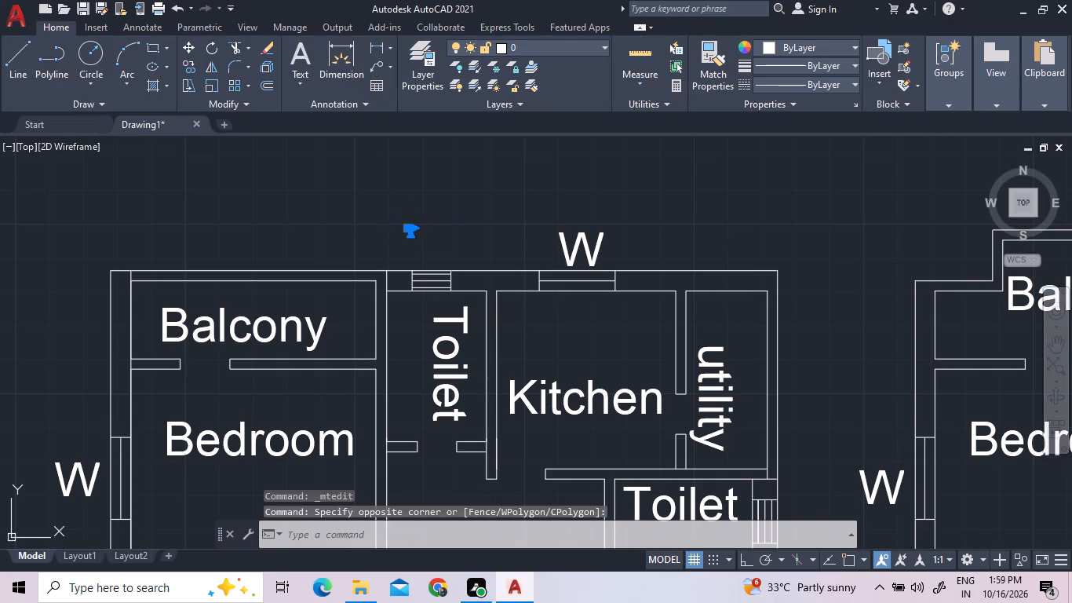
pyautogui.scroll(3, 410, 229)
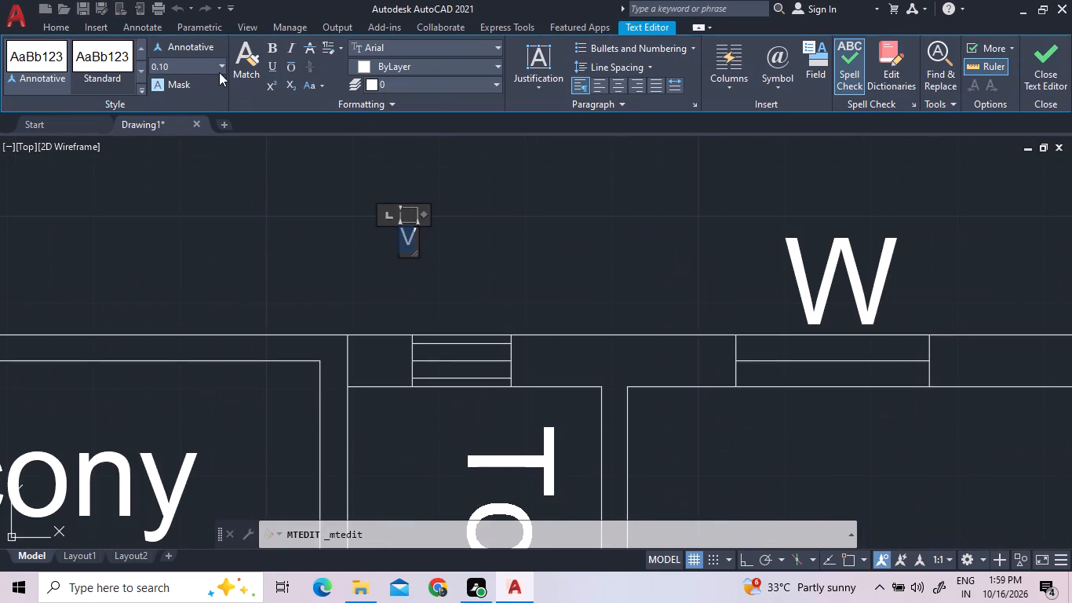
pyautogui.click(219, 66)
pyautogui.click(195, 103)
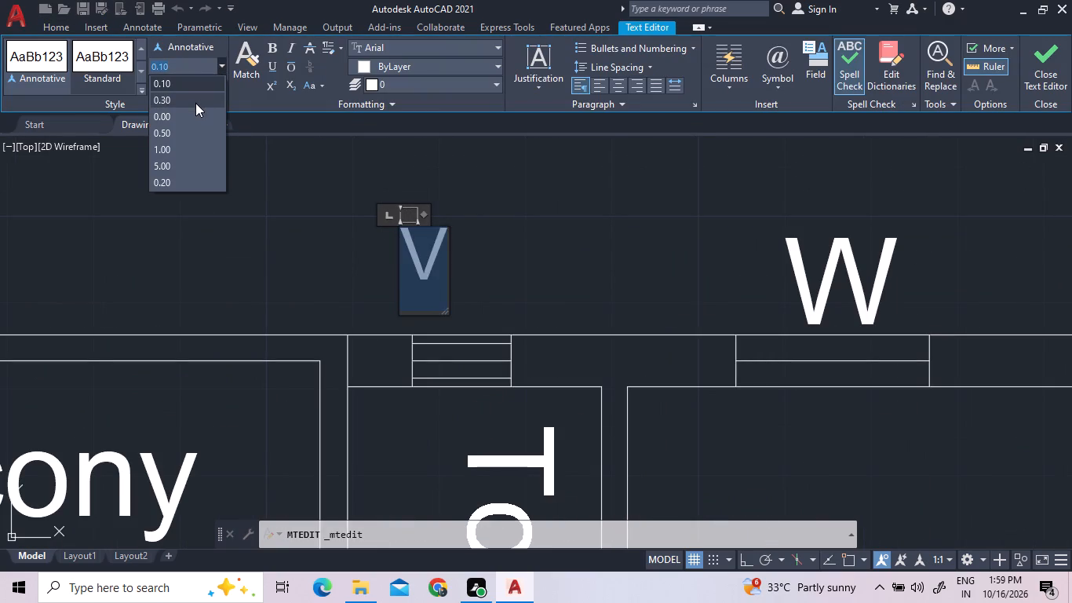
pyautogui.click(264, 213)
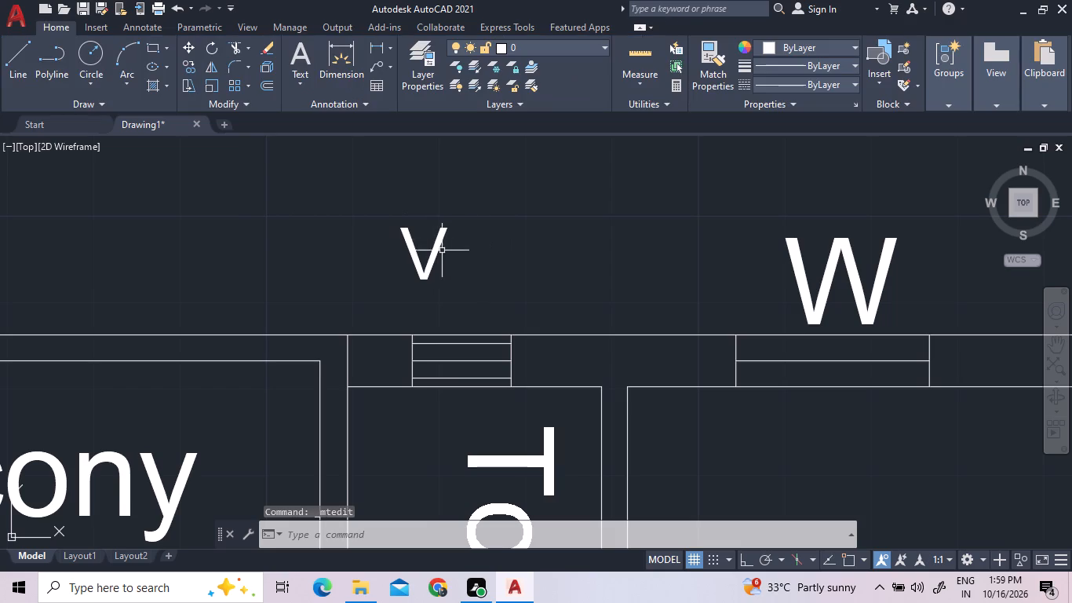
# Move the V label down so it sits centred just above the upper-left flat's Toilet ventilator.
pyautogui.click(441, 250)
pyautogui.rightClick(397, 241)
pyautogui.doubleClick(430, 300)
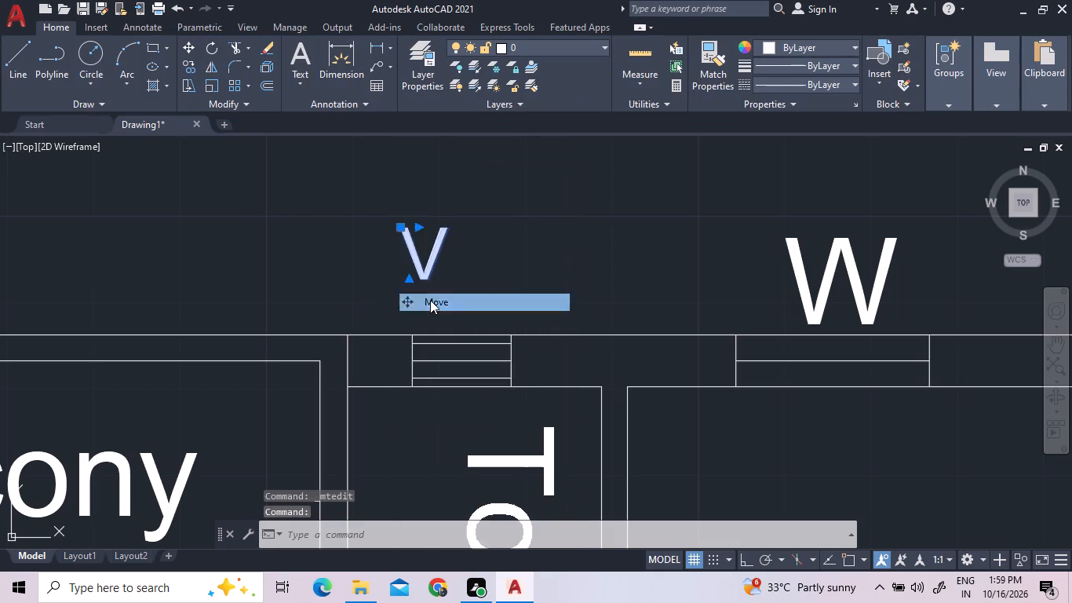
pyautogui.click(461, 343)
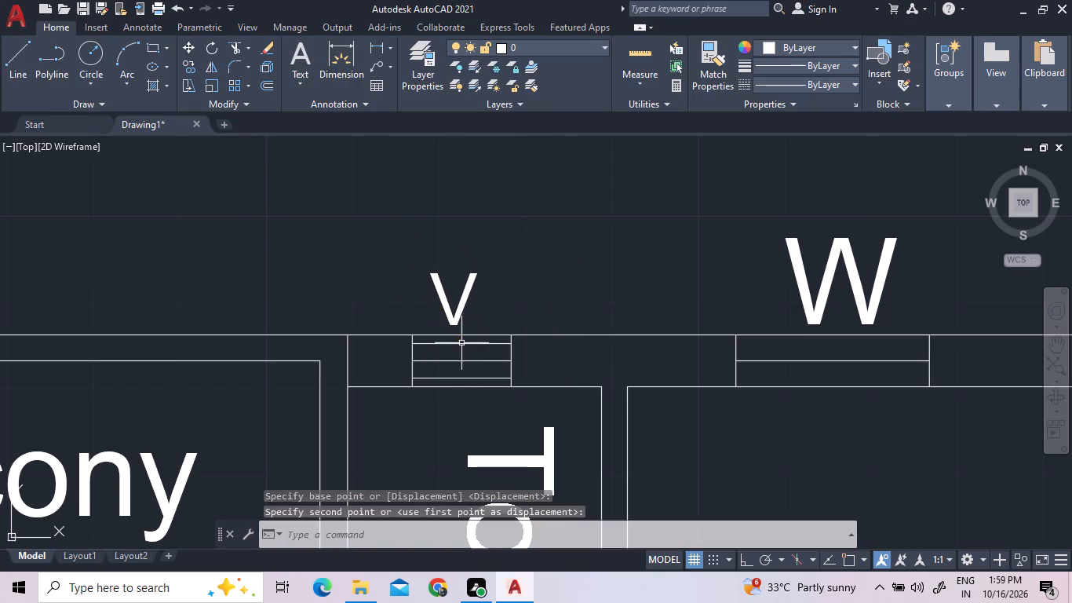
# Copy the V label from the upper-left flat to just above the upper-right flat's top-wall Toilet ventilator.
pyautogui.click(474, 318)
pyautogui.click(409, 282)
pyautogui.rightClick(409, 282)
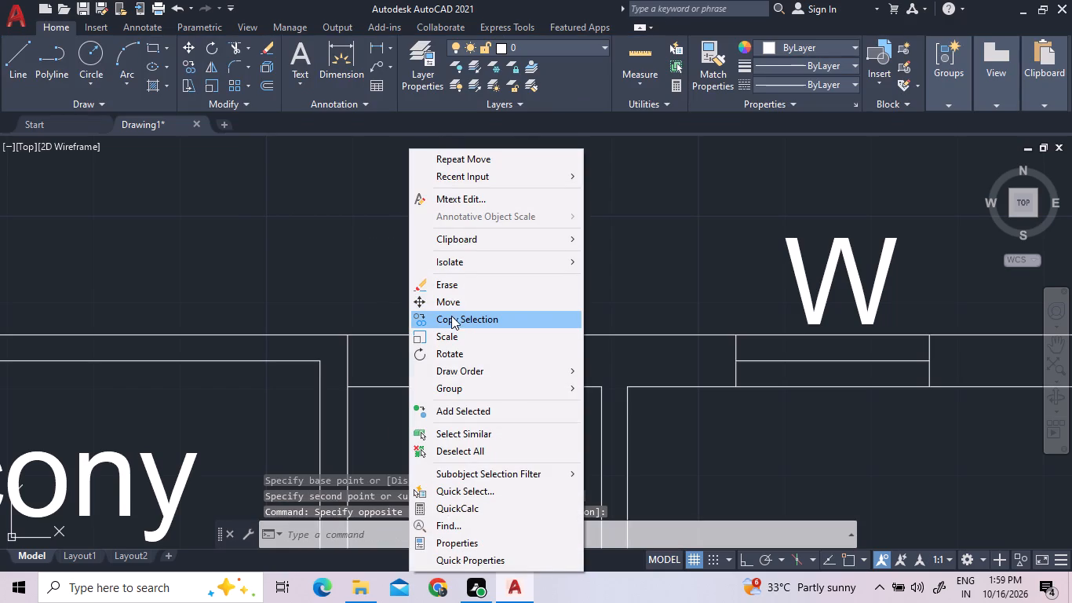
pyautogui.click(451, 321)
pyautogui.click(451, 311)
pyautogui.scroll(-2, 431, 256)
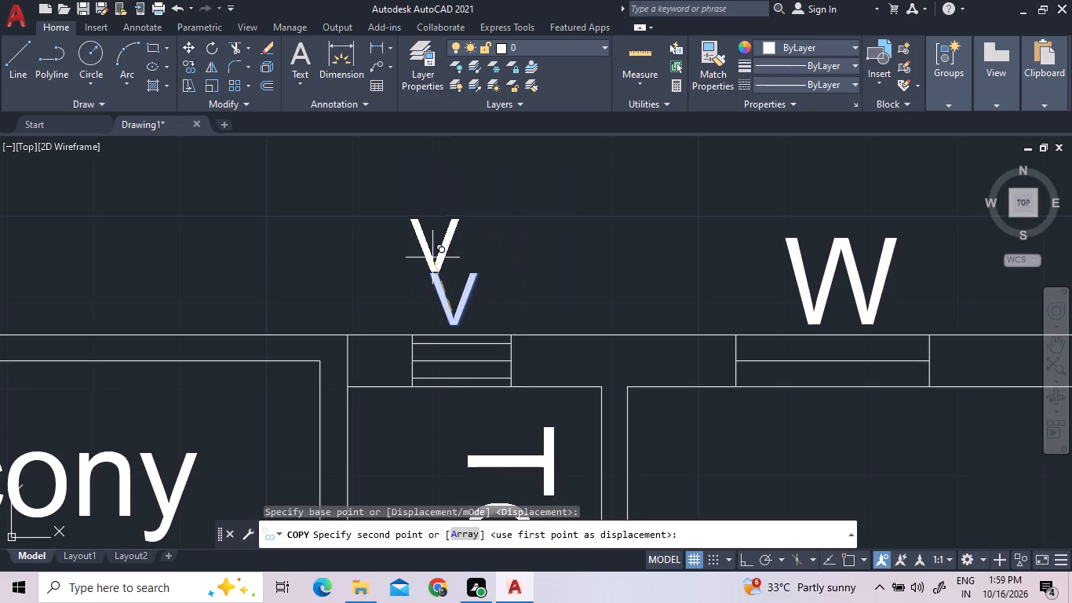
pyautogui.scroll(-2, 431, 256)
pyautogui.scroll(-2, 359, 230)
pyautogui.scroll(2, 717, 223)
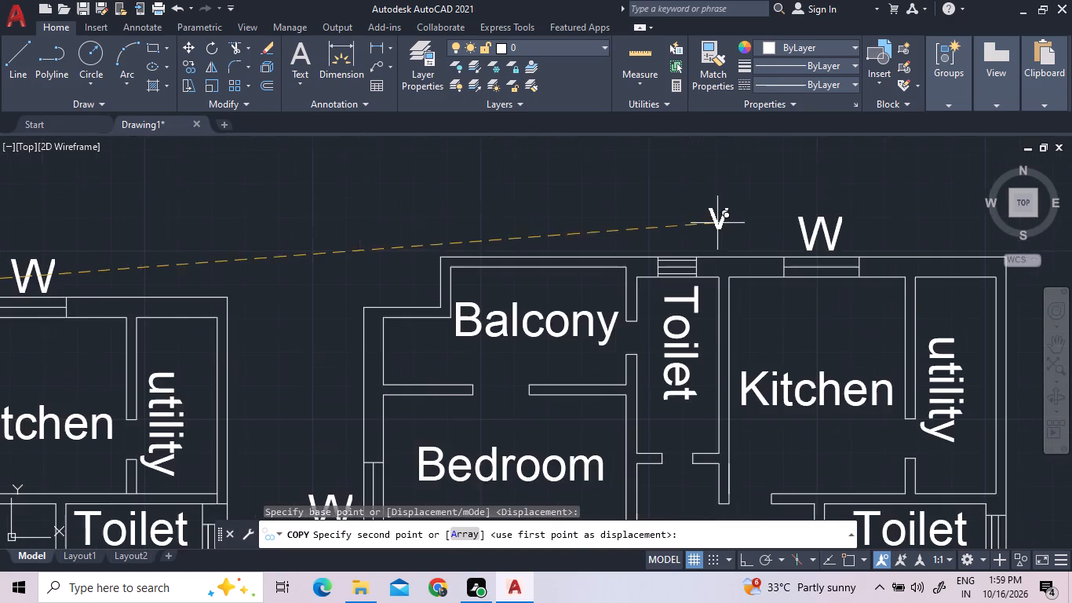
pyautogui.scroll(4, 694, 236)
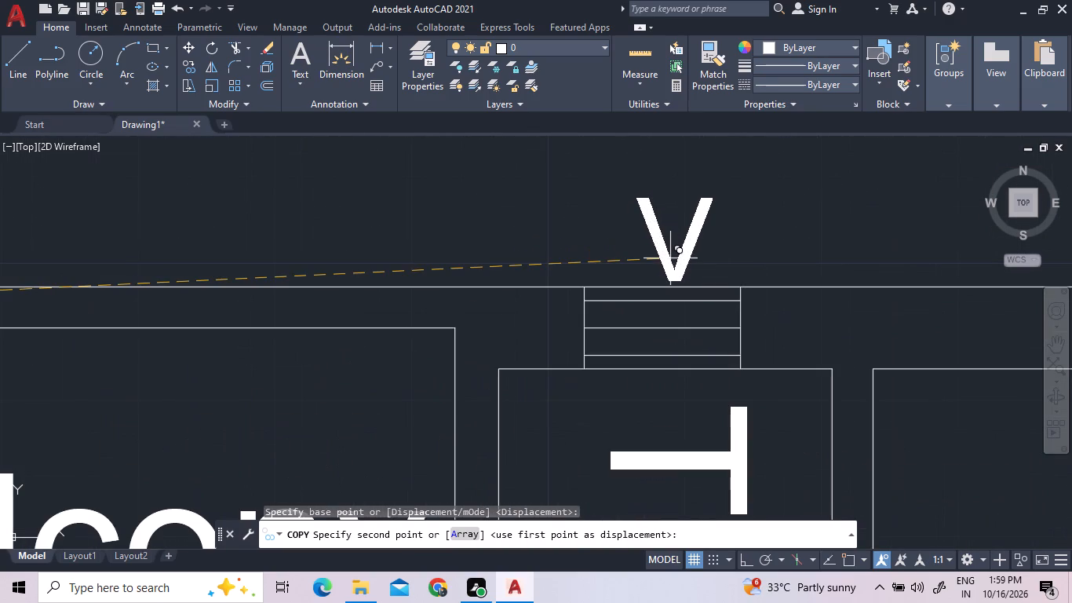
pyautogui.click(669, 258)
# Place V copies just outside the side-wall Toilet ventilators of the upper-left and upper-right flats.
pyautogui.scroll(-5, 614, 220)
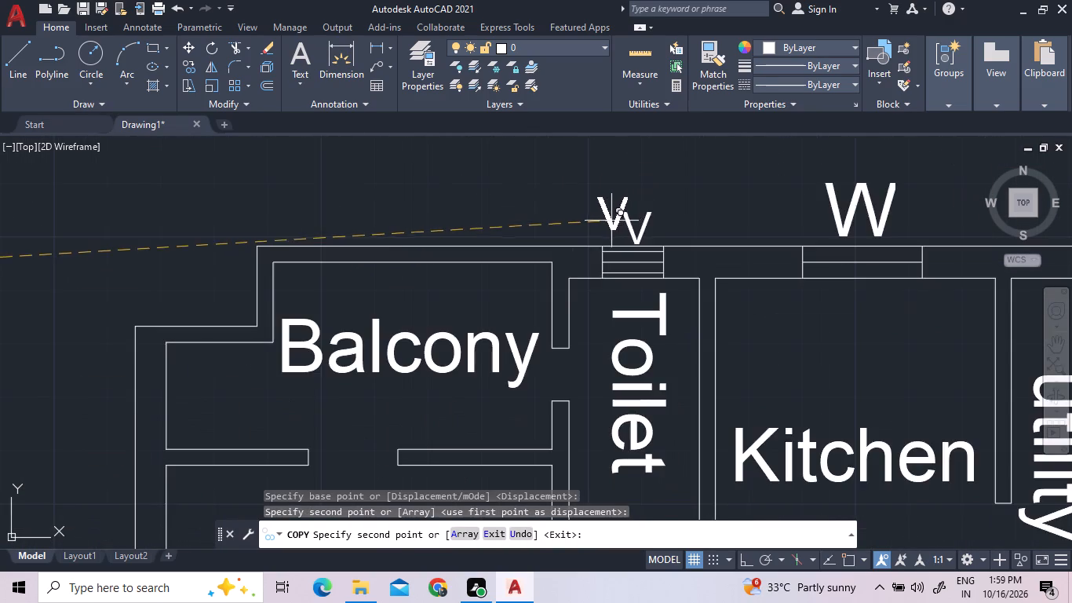
pyautogui.scroll(-1, 610, 221)
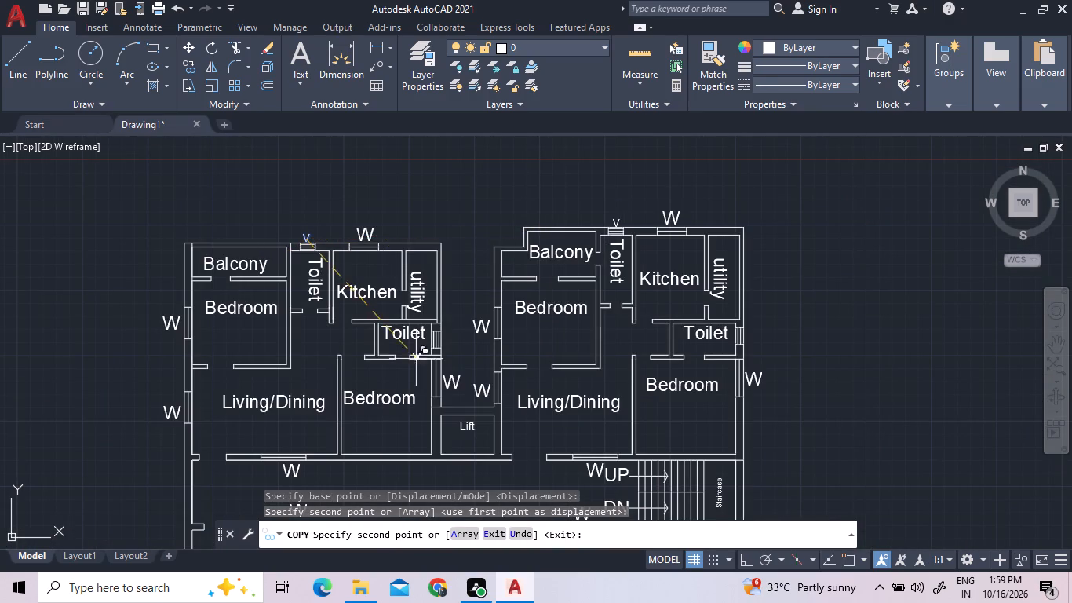
pyautogui.scroll(3, 454, 356)
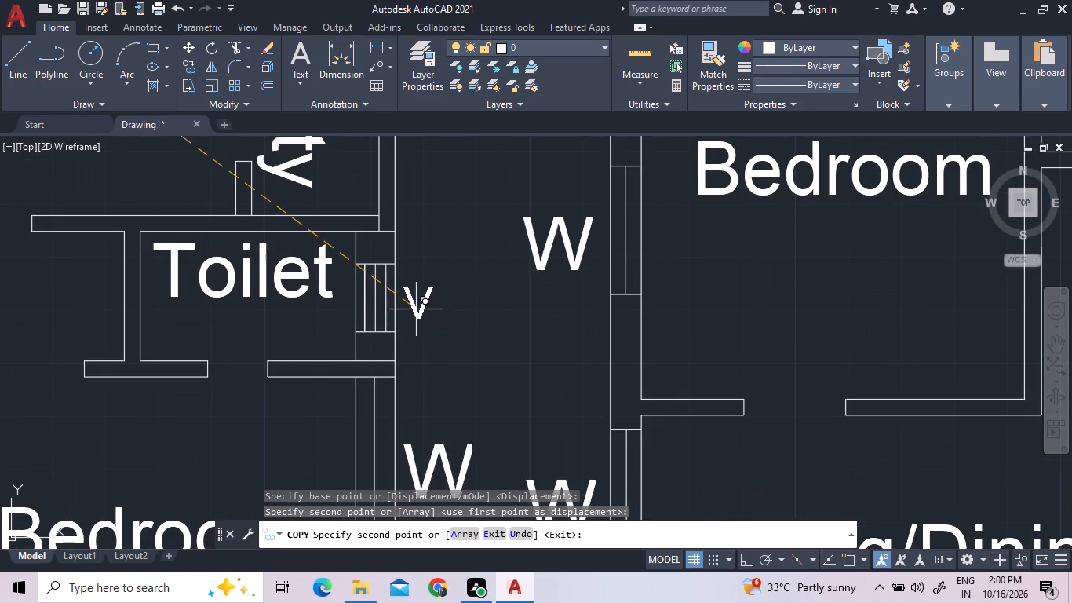
pyautogui.click(411, 314)
pyautogui.scroll(-3, 452, 261)
pyautogui.scroll(2, 735, 278)
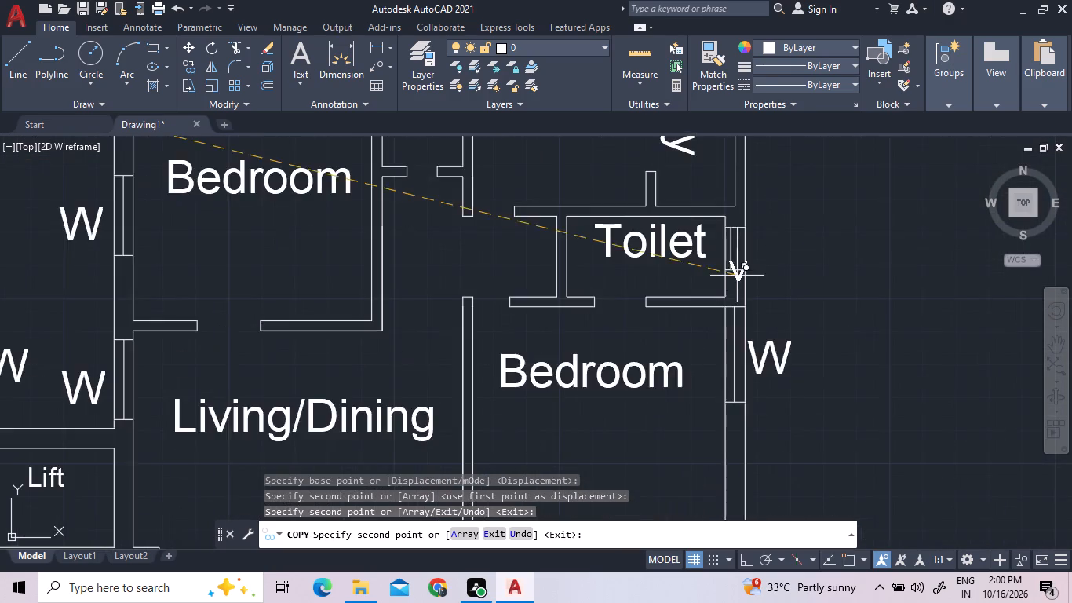
pyautogui.scroll(2, 741, 275)
pyautogui.click(771, 232)
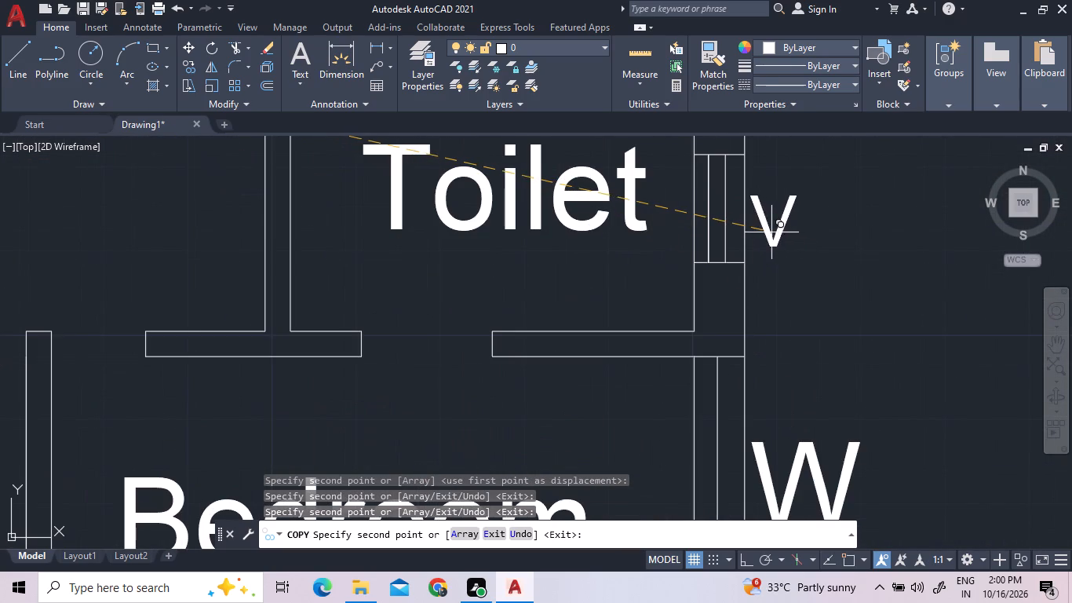
# Place V copies at the lower-left flat's side-wall Toilet ventilator and below its bottom-wall Toilet ventilator.
pyautogui.scroll(-5, 784, 225)
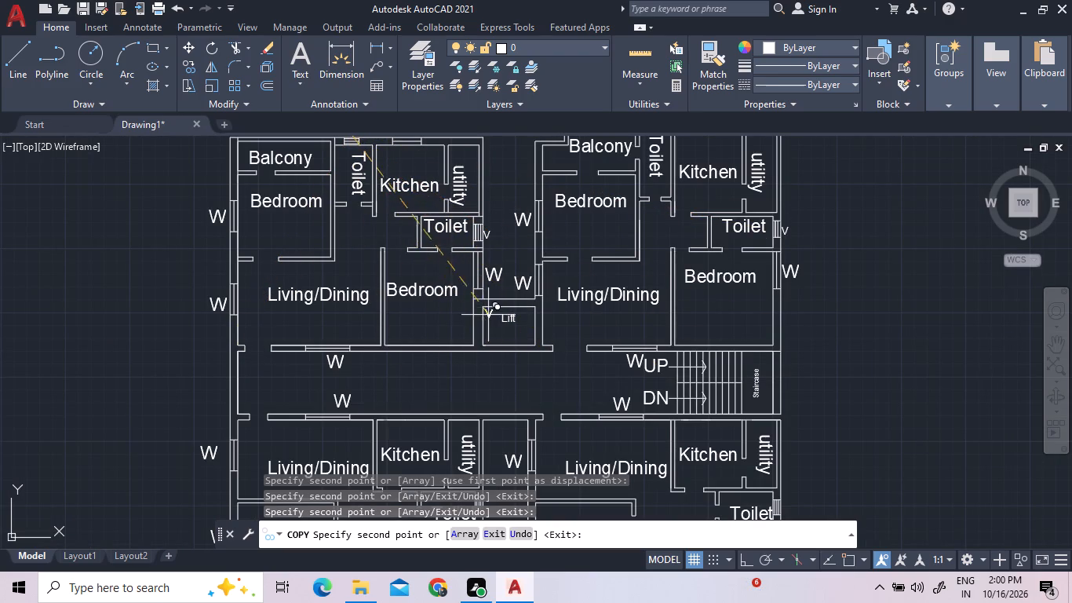
pyautogui.scroll(-1, 491, 265)
pyautogui.scroll(3, 442, 369)
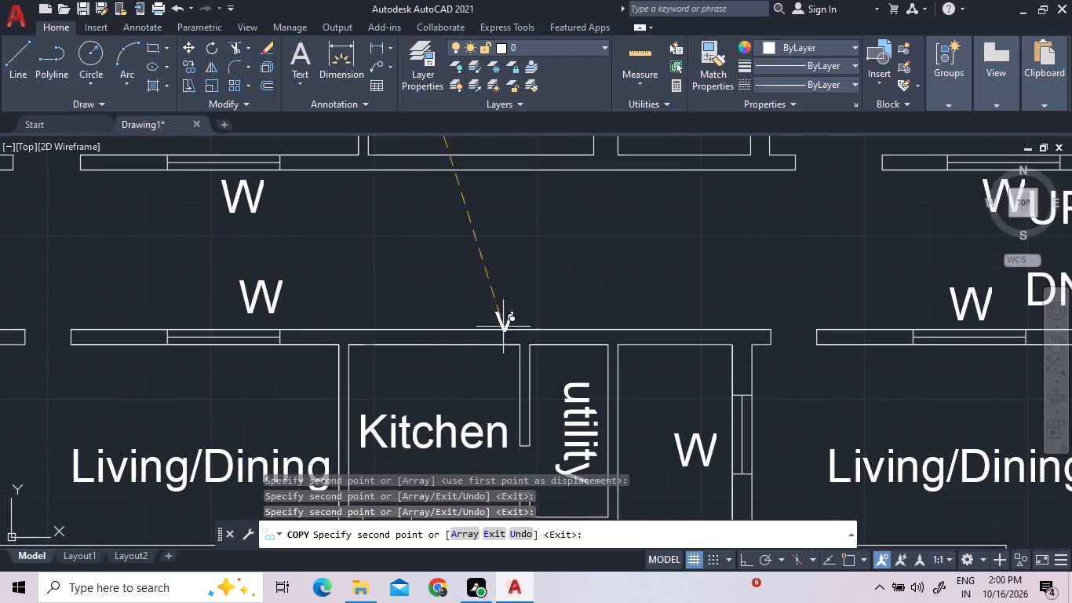
pyautogui.scroll(-3, 467, 268)
pyautogui.scroll(3, 523, 392)
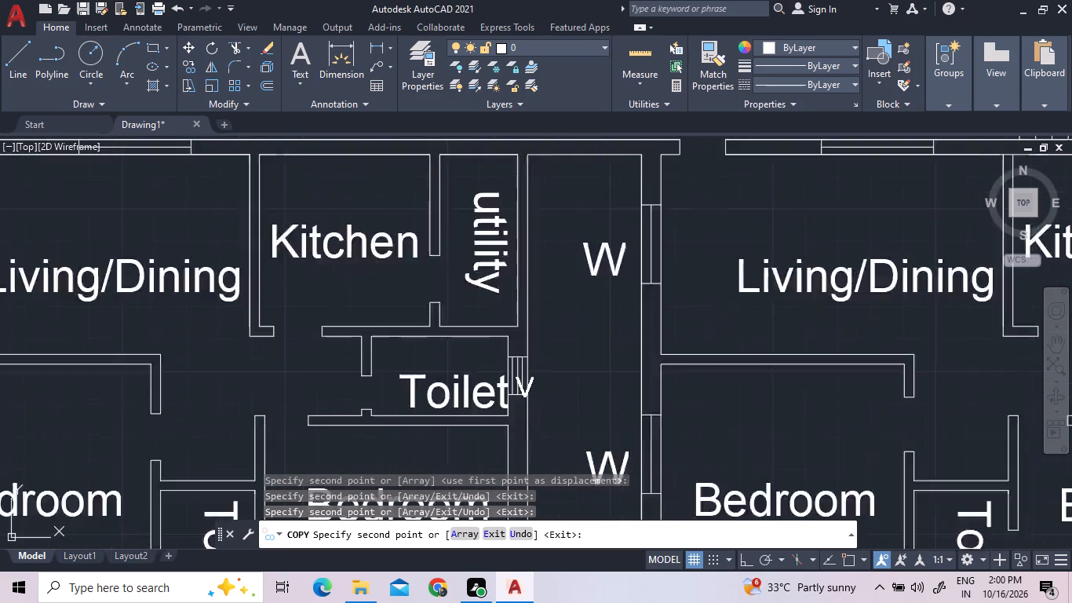
pyautogui.click(549, 378)
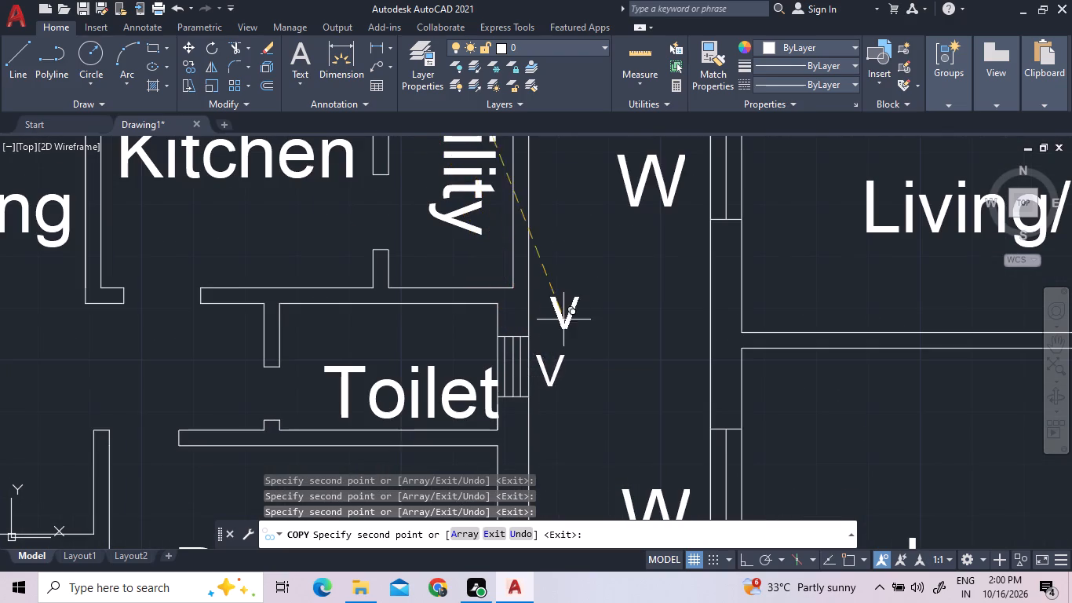
pyautogui.scroll(-3, 563, 309)
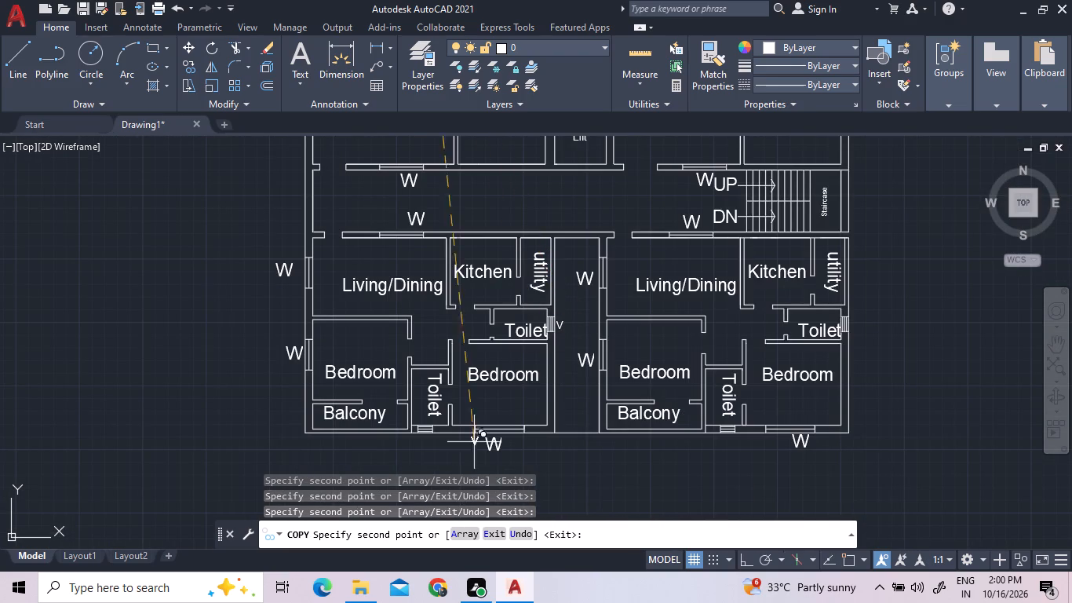
pyautogui.scroll(3, 428, 439)
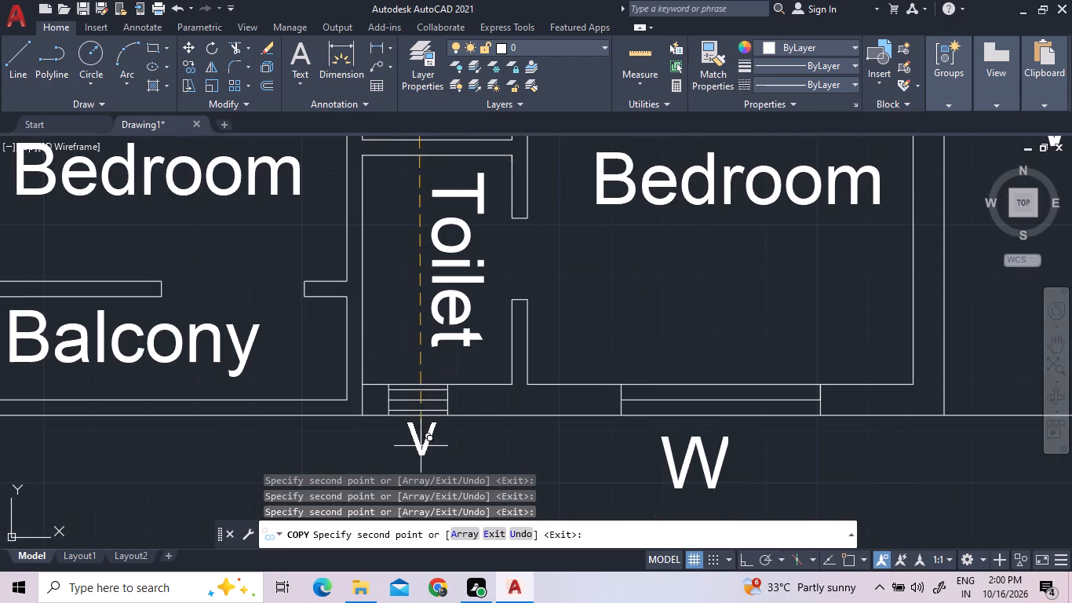
pyautogui.click(421, 447)
# Place V copies at the lower-right flat's bottom-wall and side-wall Toilet ventilators, and end the copying.
pyautogui.scroll(-6, 233, 343)
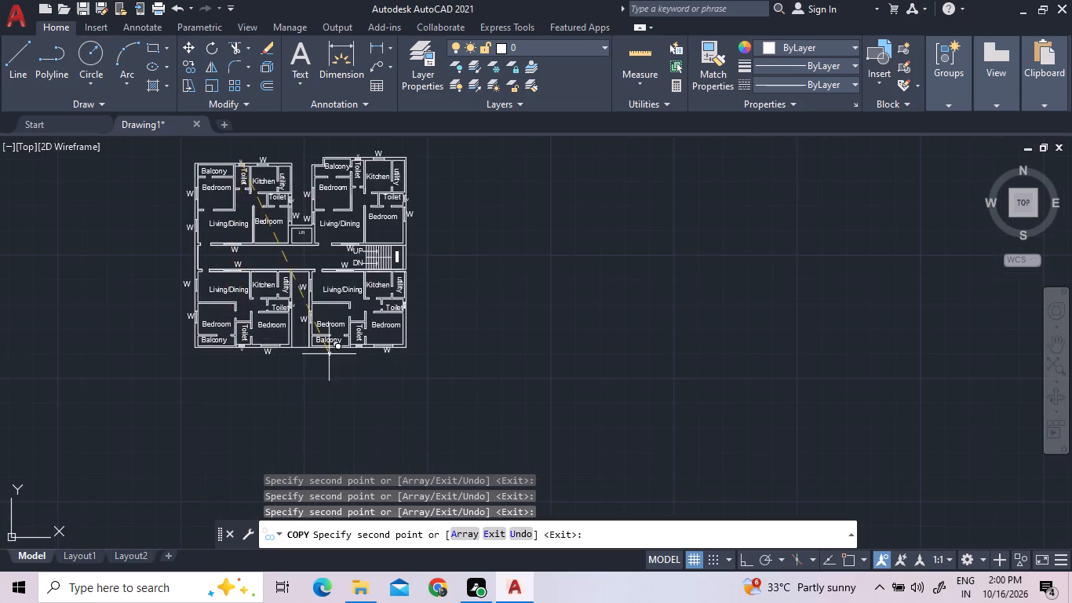
pyautogui.scroll(5, 342, 360)
pyautogui.click(342, 323)
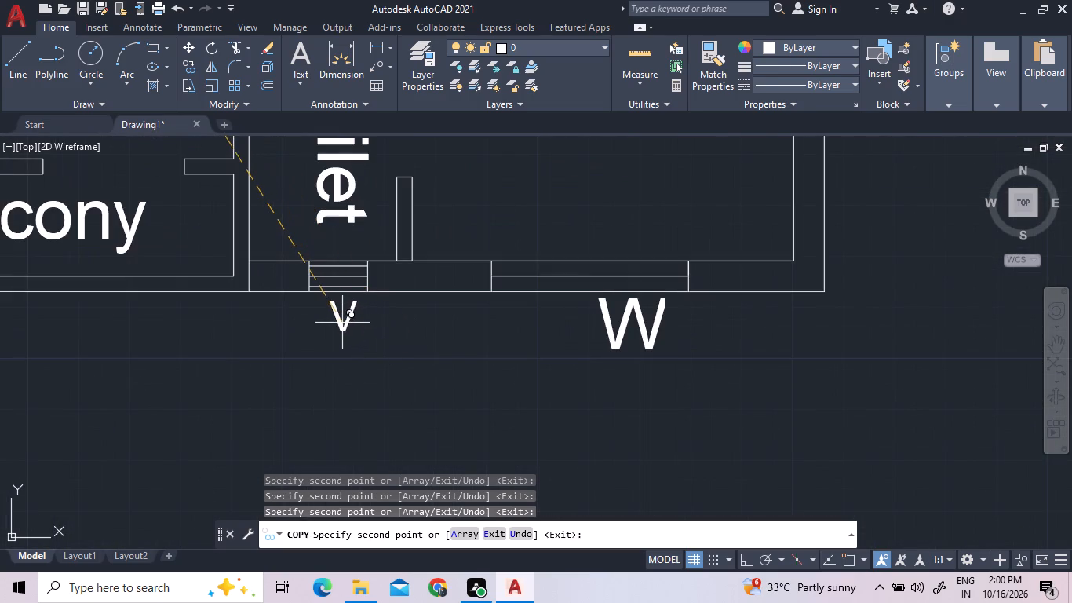
pyautogui.scroll(-2, 390, 404)
pyautogui.scroll(2, 560, 185)
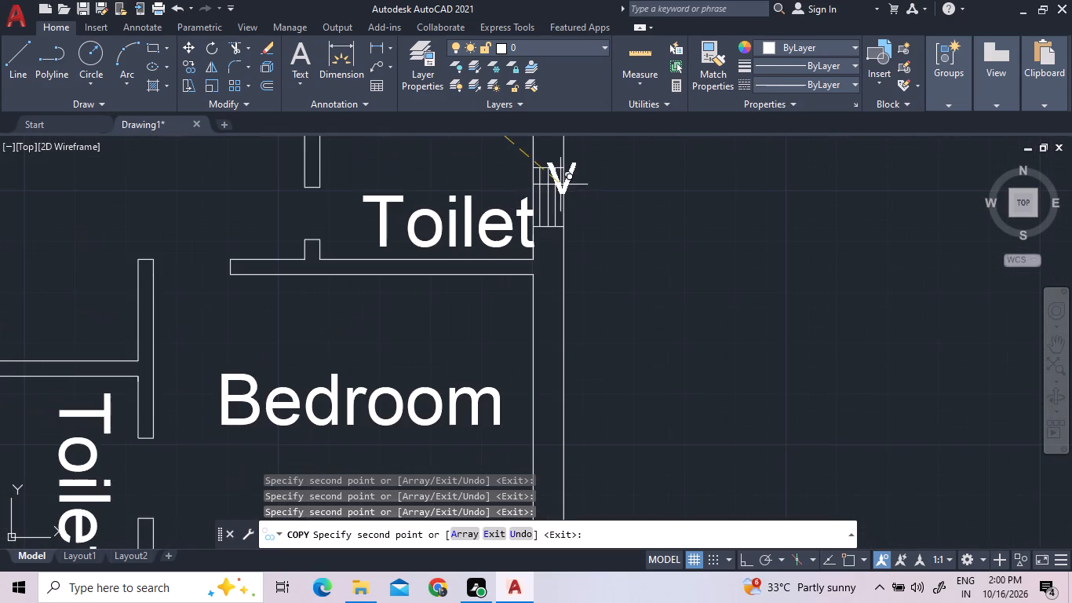
pyautogui.click(582, 201)
pyautogui.scroll(-3, 607, 312)
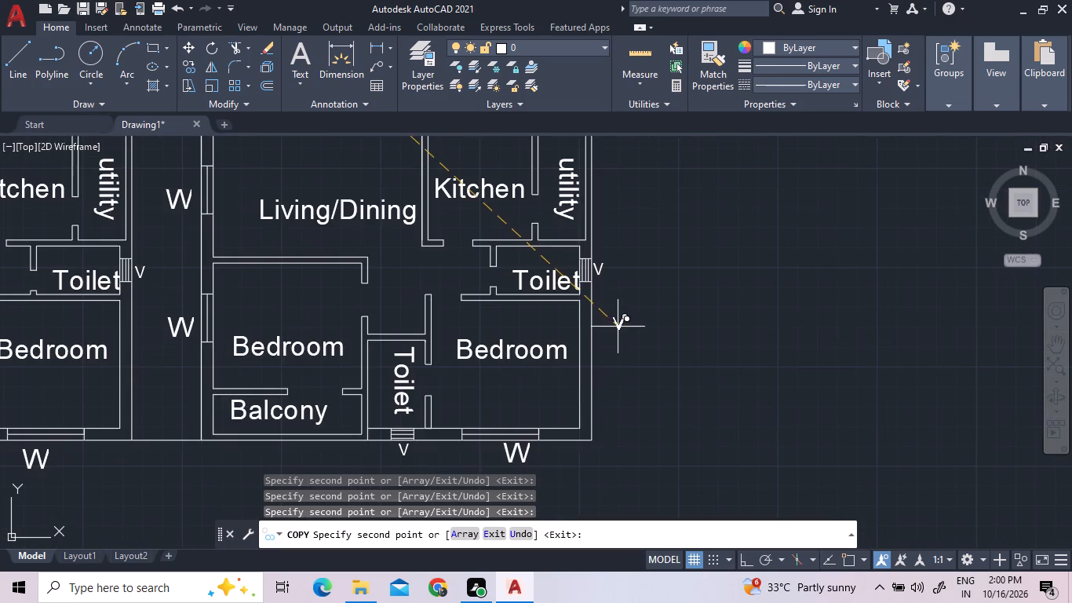
pyautogui.scroll(-3, 618, 327)
pyautogui.scroll(1, 516, 159)
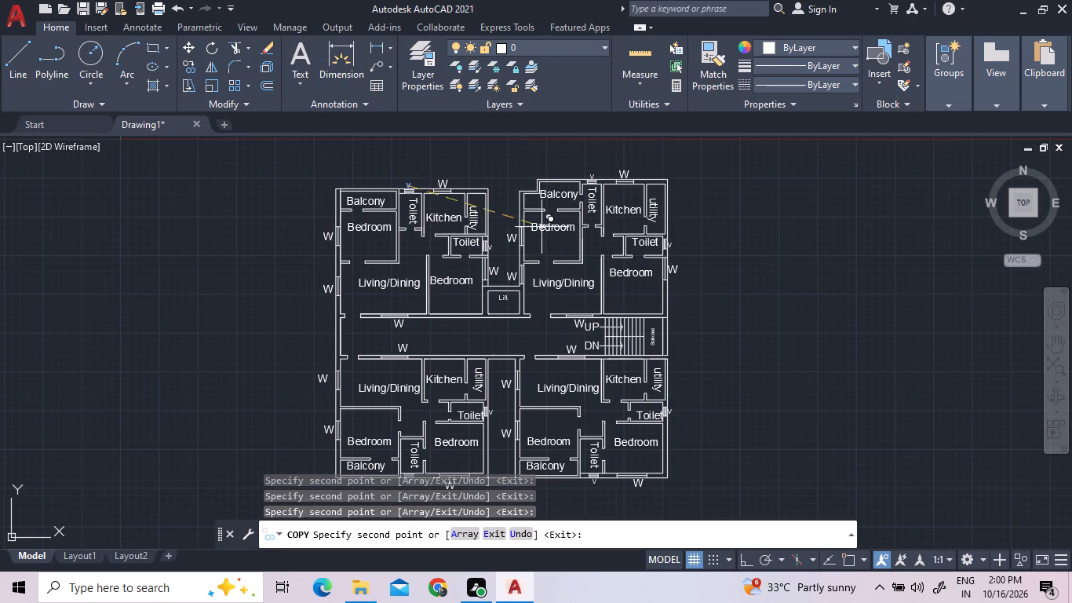
pyautogui.scroll(2, 552, 294)
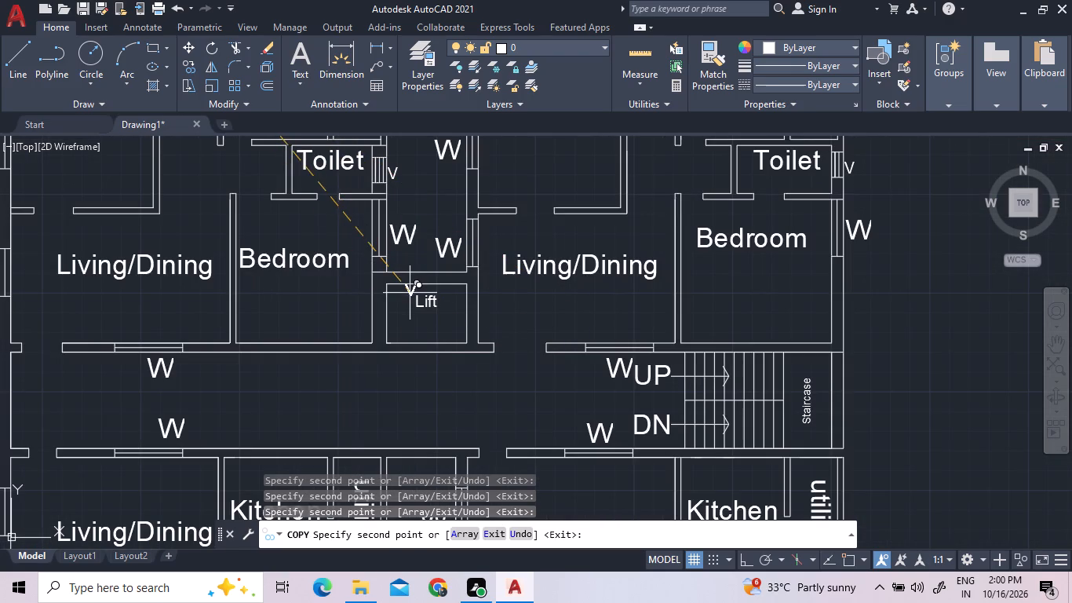
pyautogui.press('Escape')
pyautogui.scroll(-2, 410, 294)
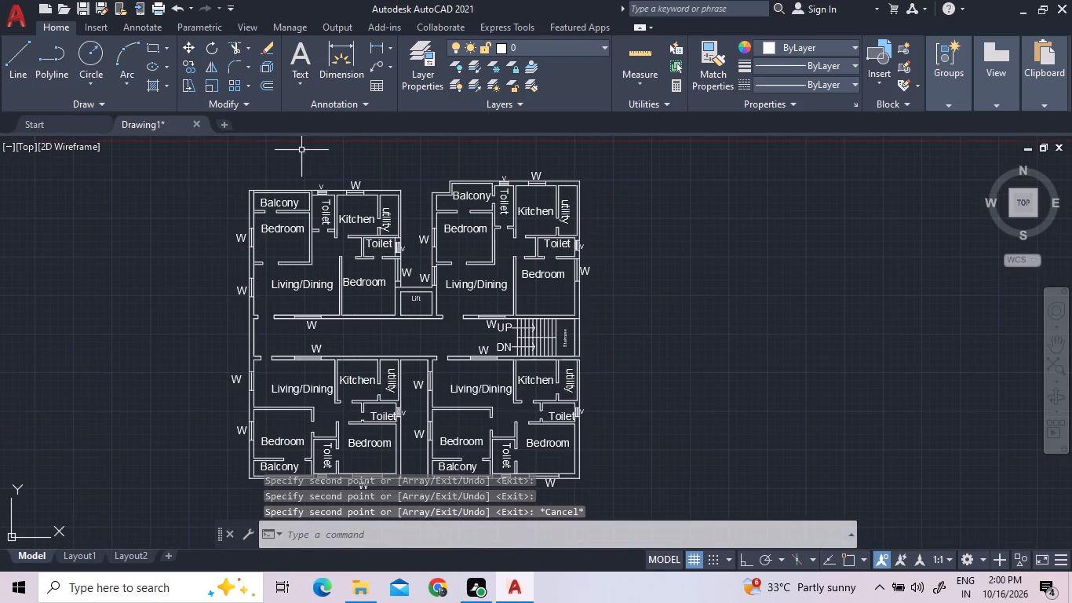
# Add a horizontal linear dimension of the plan's overall width between its outer side walls, placed above the upper flats.
pyautogui.click(330, 49)
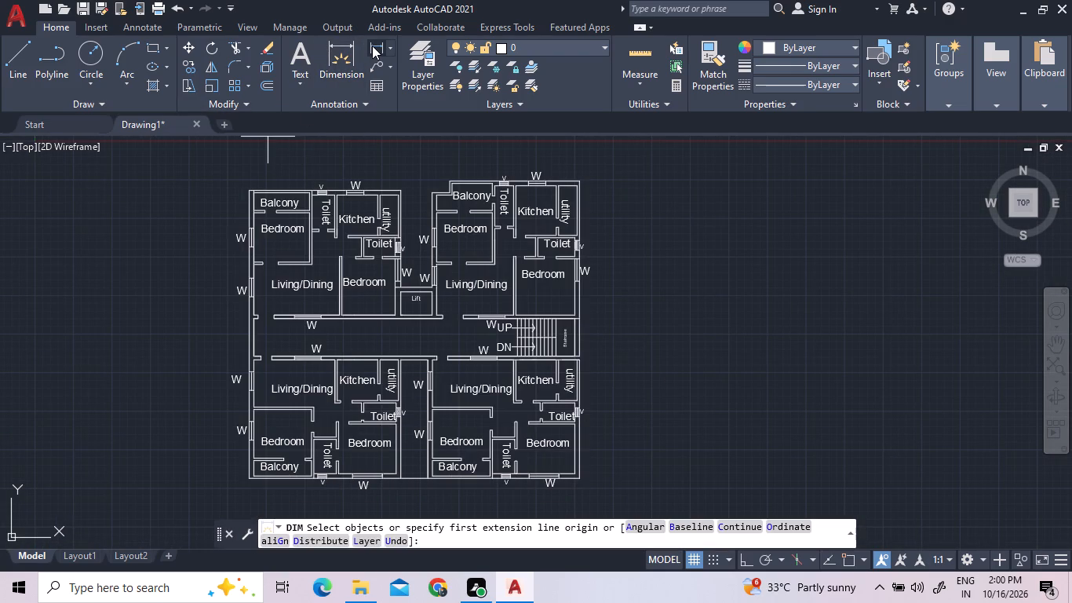
pyautogui.click(372, 46)
pyautogui.scroll(2, 245, 190)
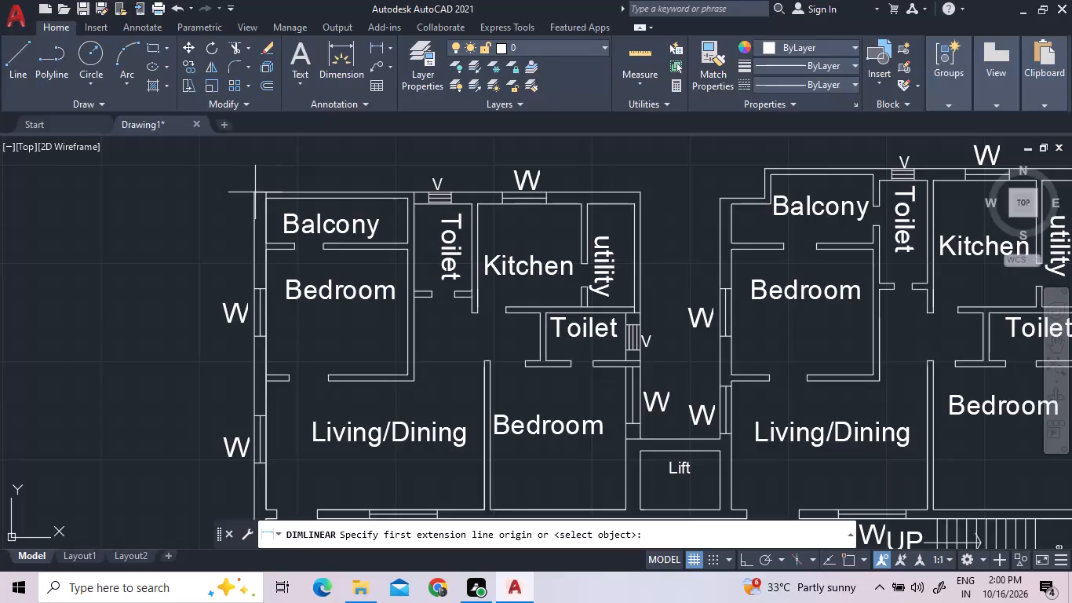
pyautogui.click(253, 192)
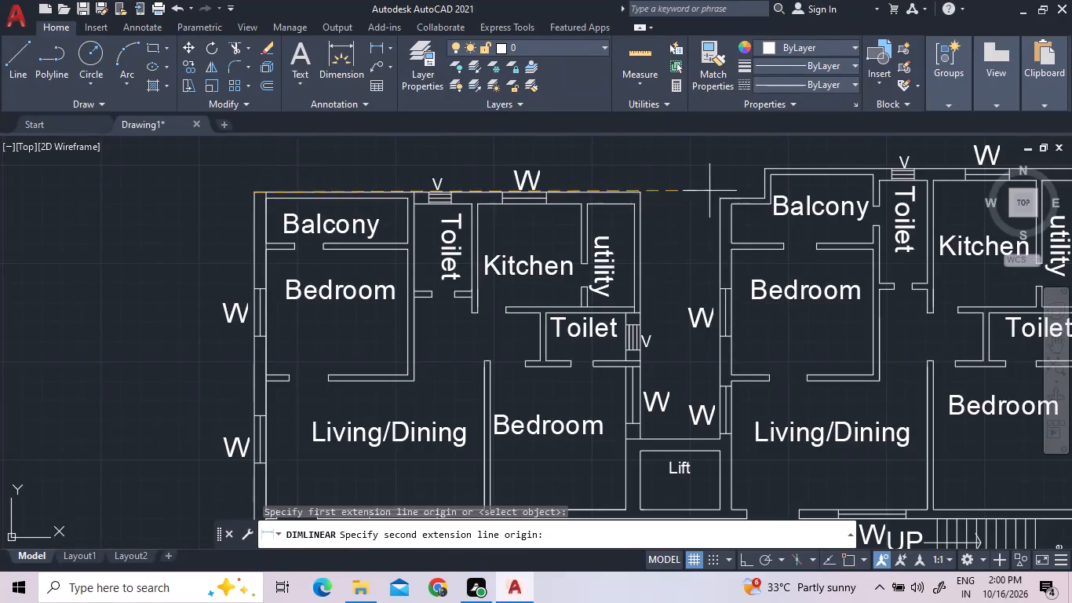
pyautogui.scroll(-3, 625, 206)
pyautogui.scroll(2, 806, 194)
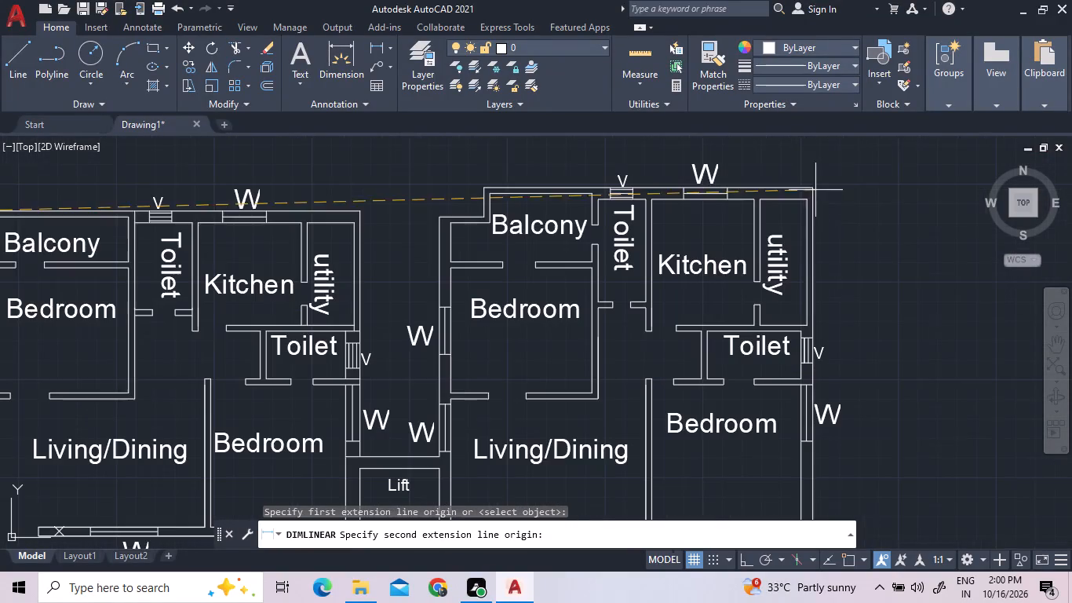
pyautogui.scroll(3, 813, 202)
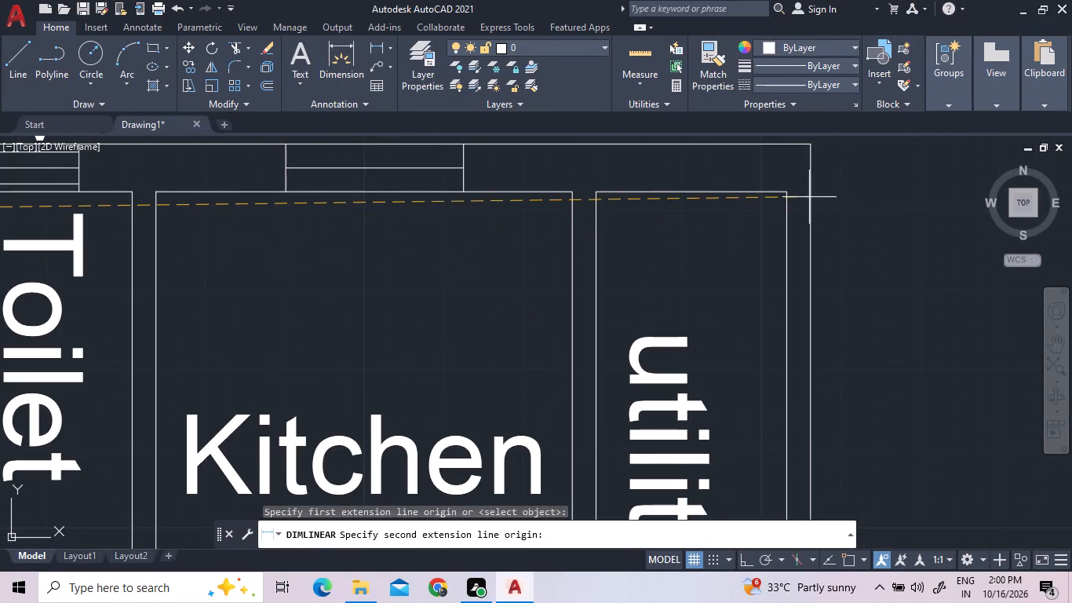
pyautogui.click(811, 198)
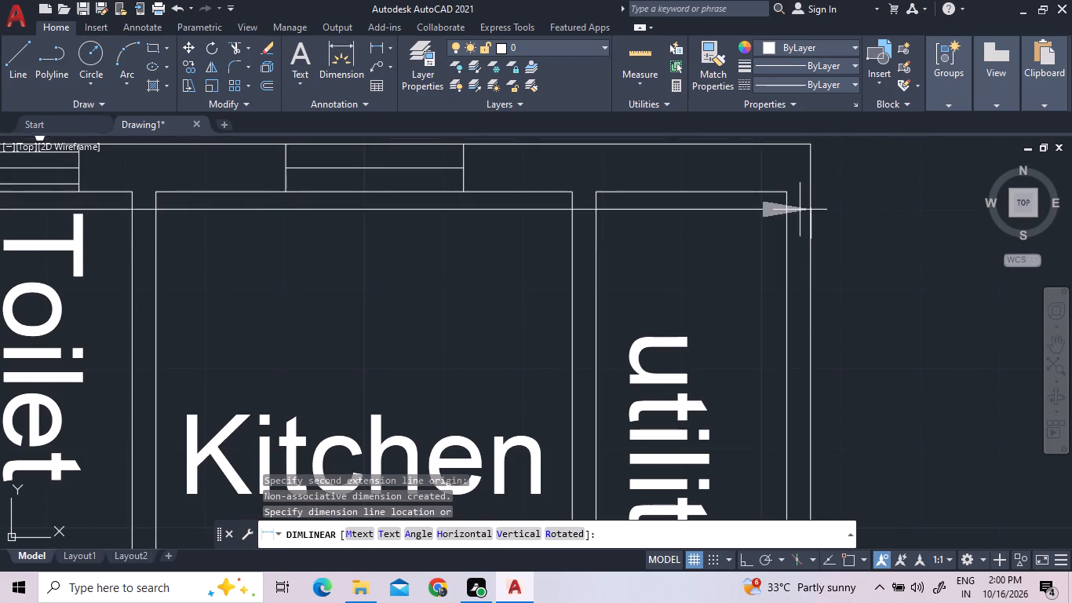
pyautogui.scroll(-4, 802, 218)
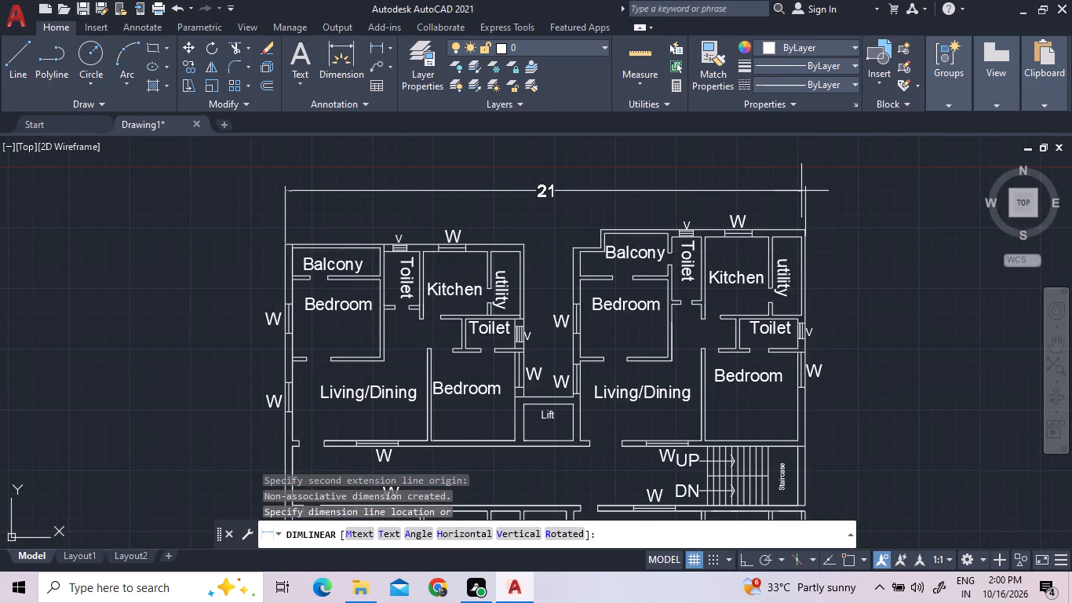
pyautogui.click(801, 191)
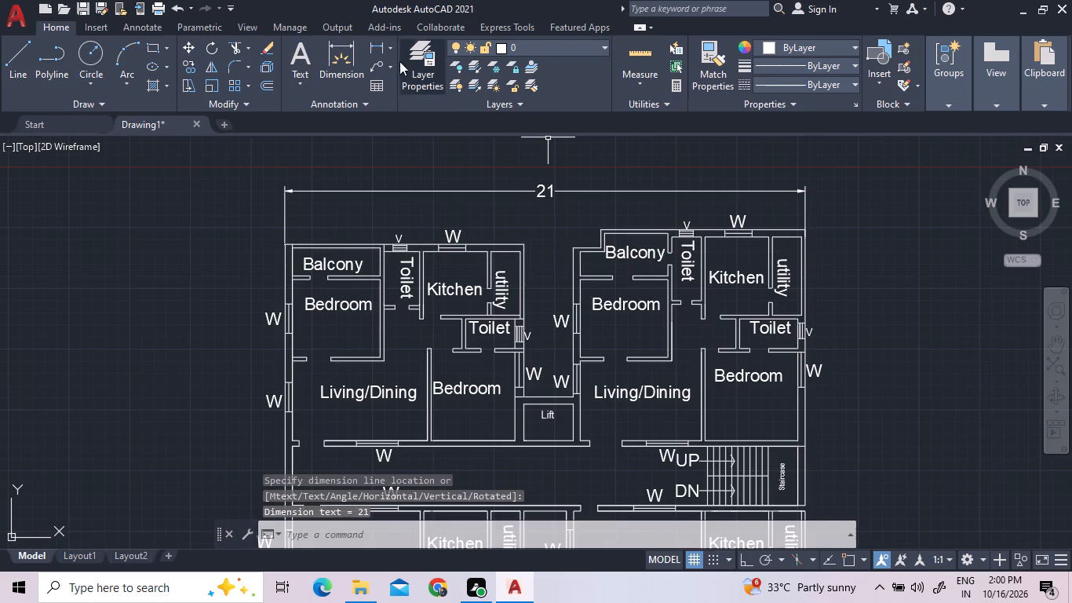
# Add a vertical linear dimension of the plan's overall height along the outer left wall, placed outside the left-hand flats.
pyautogui.click(375, 46)
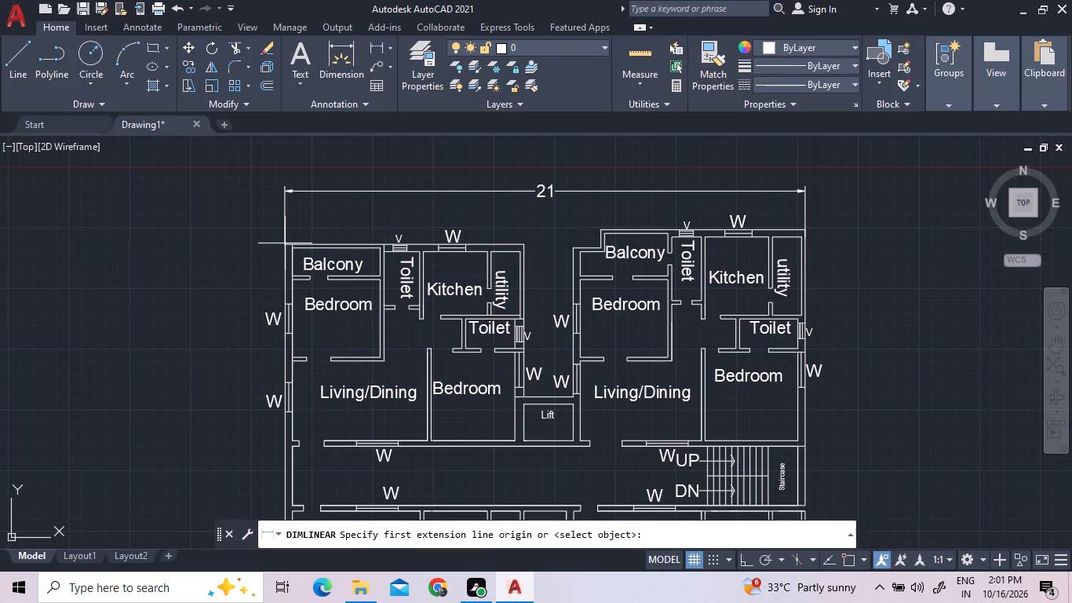
pyautogui.click(285, 244)
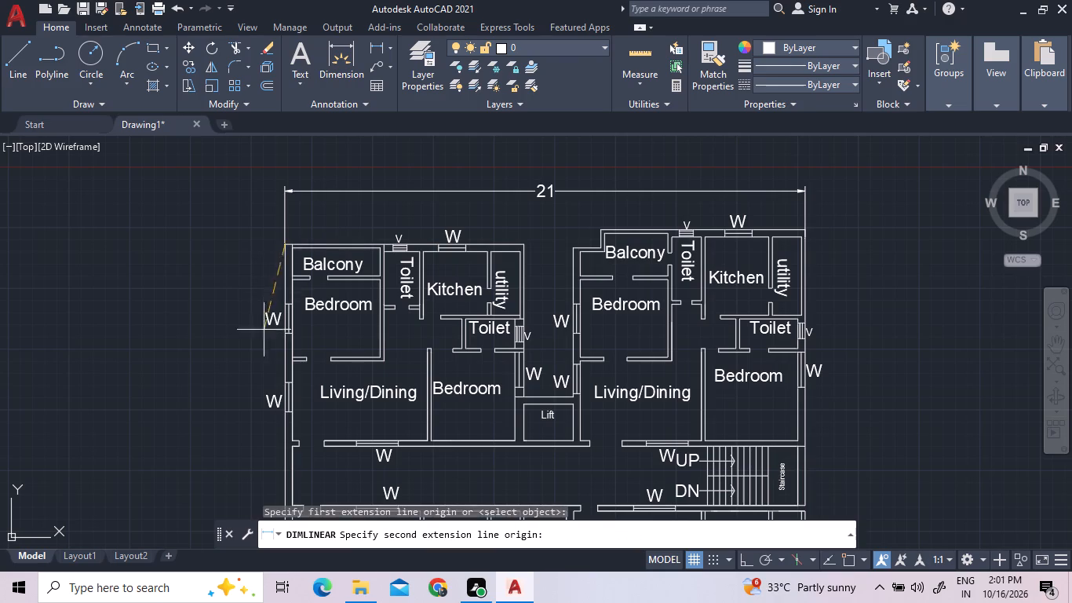
pyautogui.scroll(-3, 264, 345)
pyautogui.scroll(3, 279, 448)
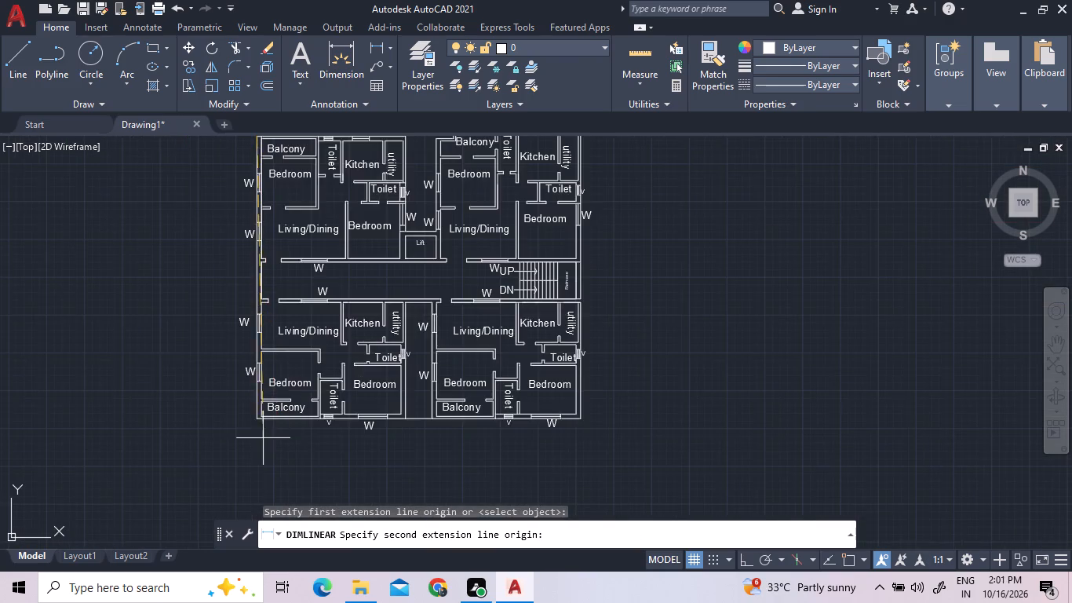
pyautogui.scroll(4, 242, 425)
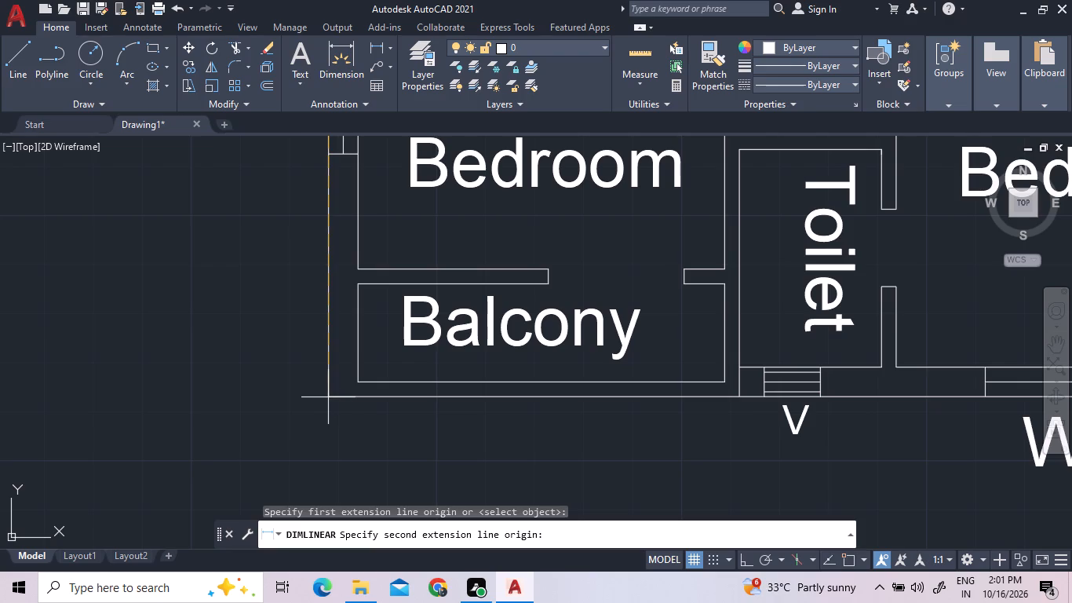
pyautogui.doubleClick(328, 397)
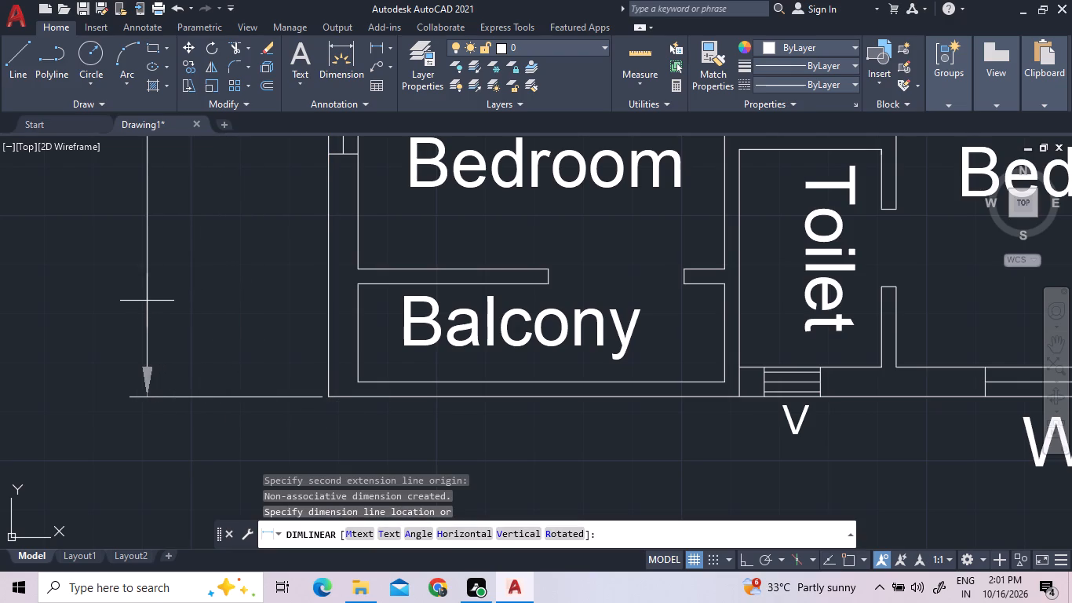
pyautogui.scroll(-3, 139, 335)
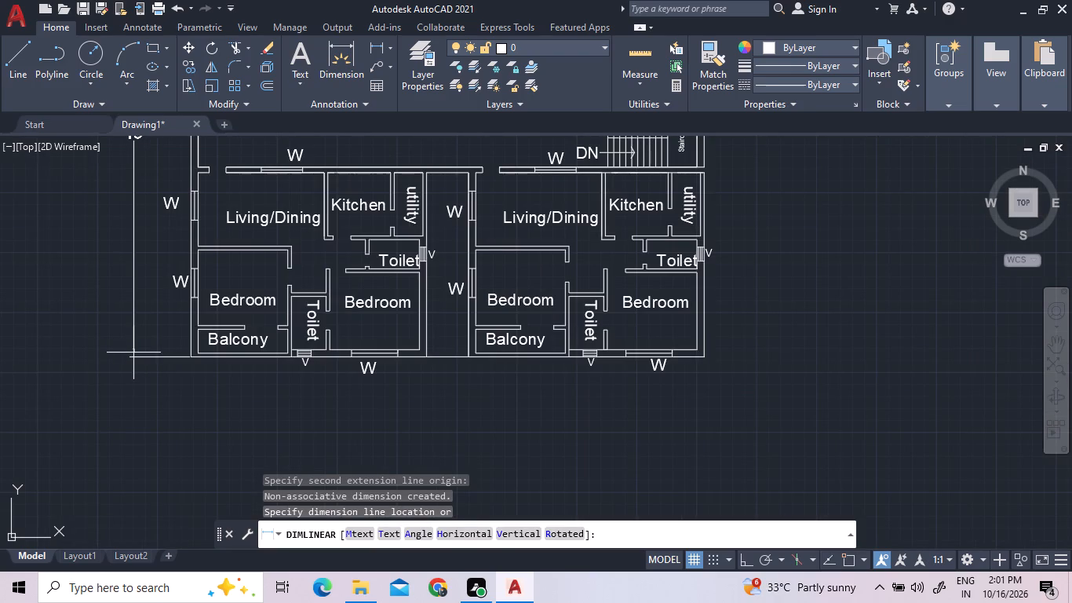
pyautogui.click(133, 353)
pyautogui.scroll(-2, 244, 407)
pyautogui.scroll(2, 291, 215)
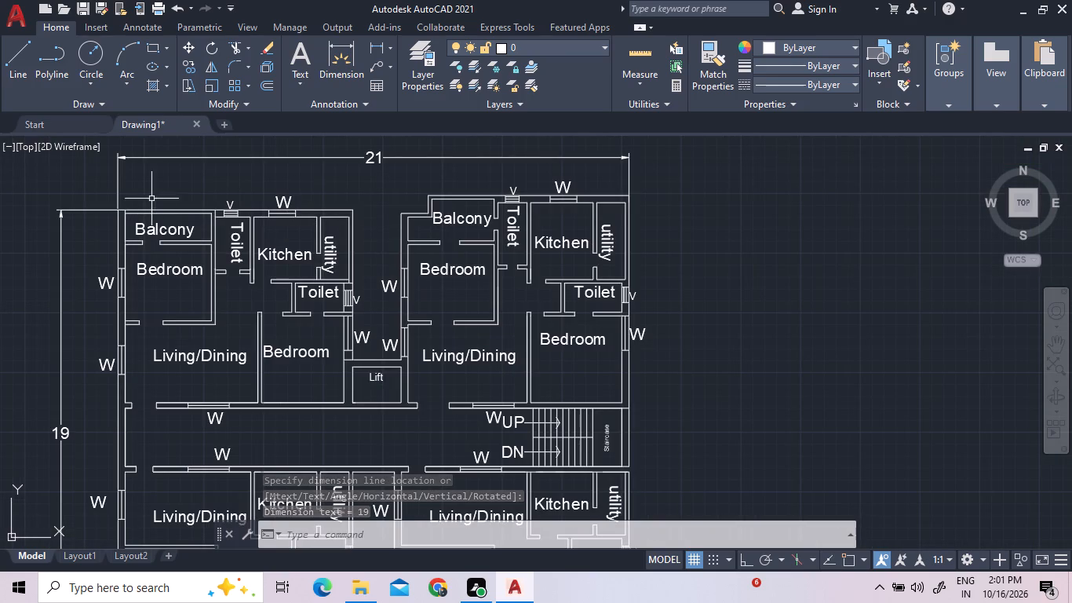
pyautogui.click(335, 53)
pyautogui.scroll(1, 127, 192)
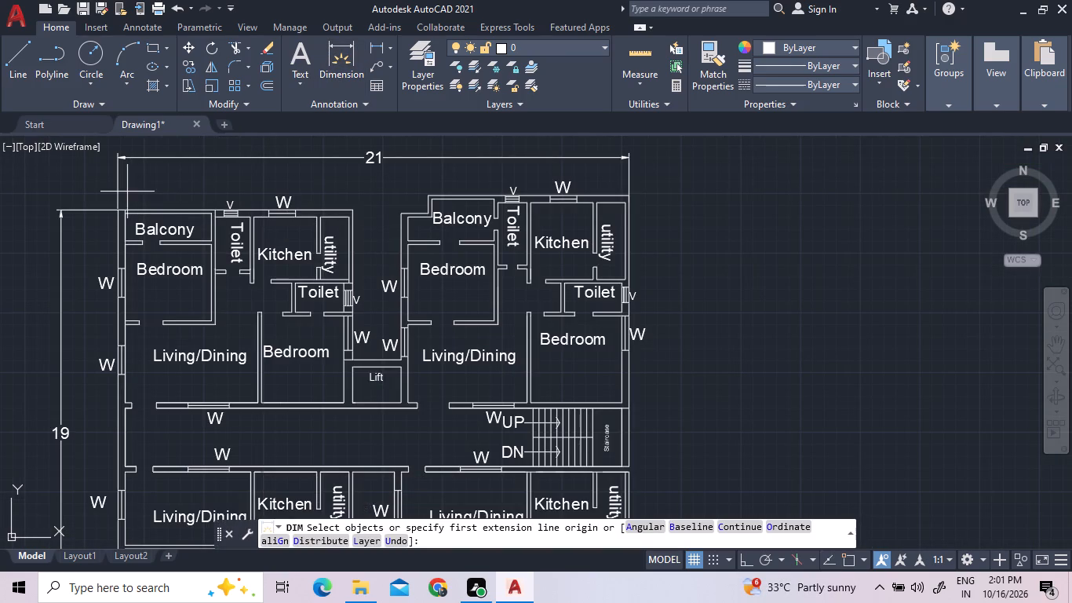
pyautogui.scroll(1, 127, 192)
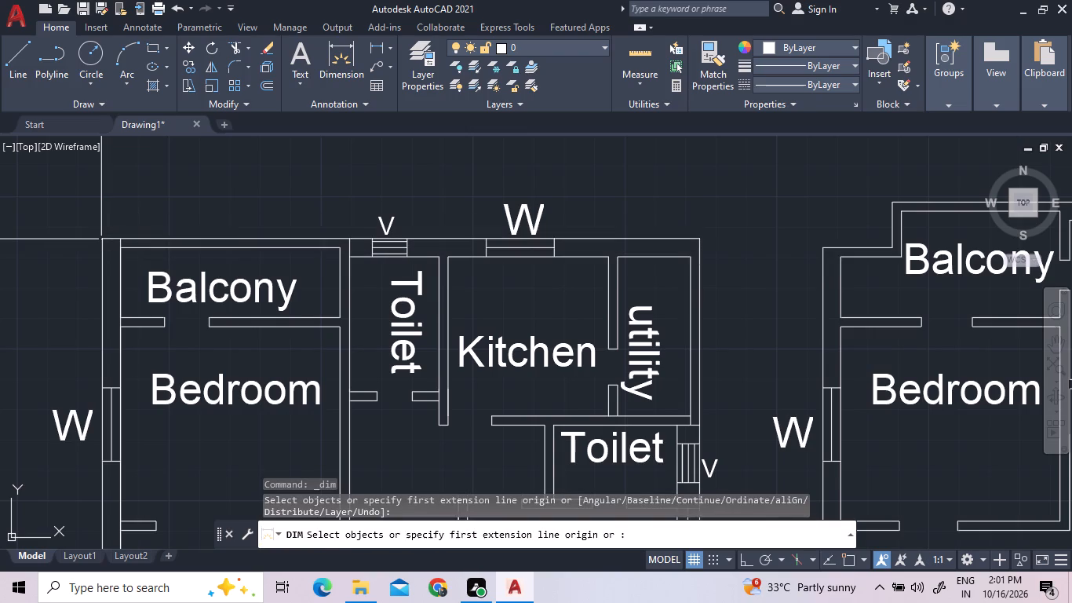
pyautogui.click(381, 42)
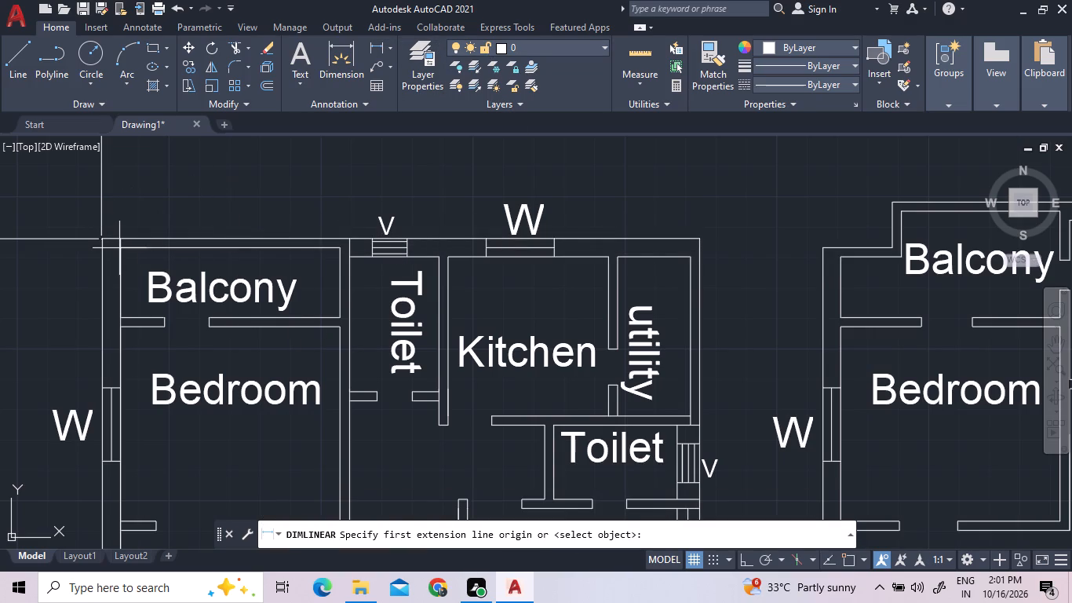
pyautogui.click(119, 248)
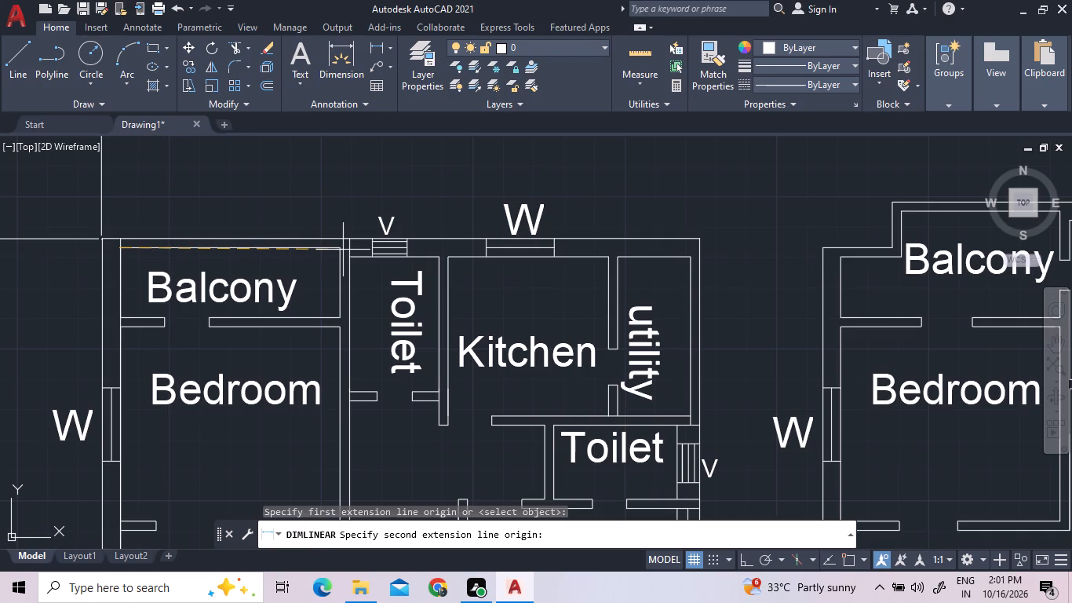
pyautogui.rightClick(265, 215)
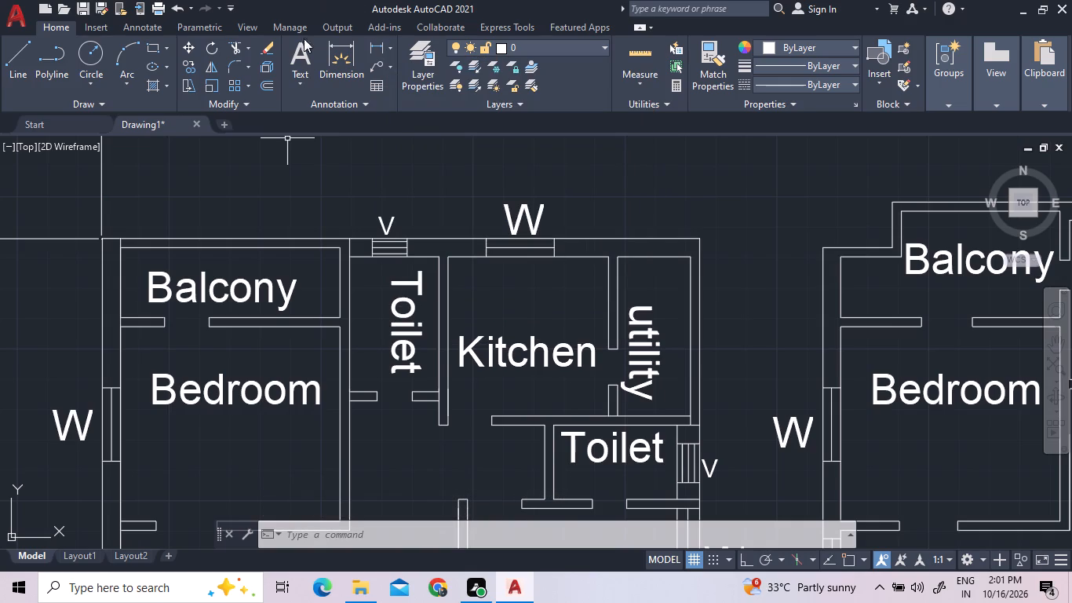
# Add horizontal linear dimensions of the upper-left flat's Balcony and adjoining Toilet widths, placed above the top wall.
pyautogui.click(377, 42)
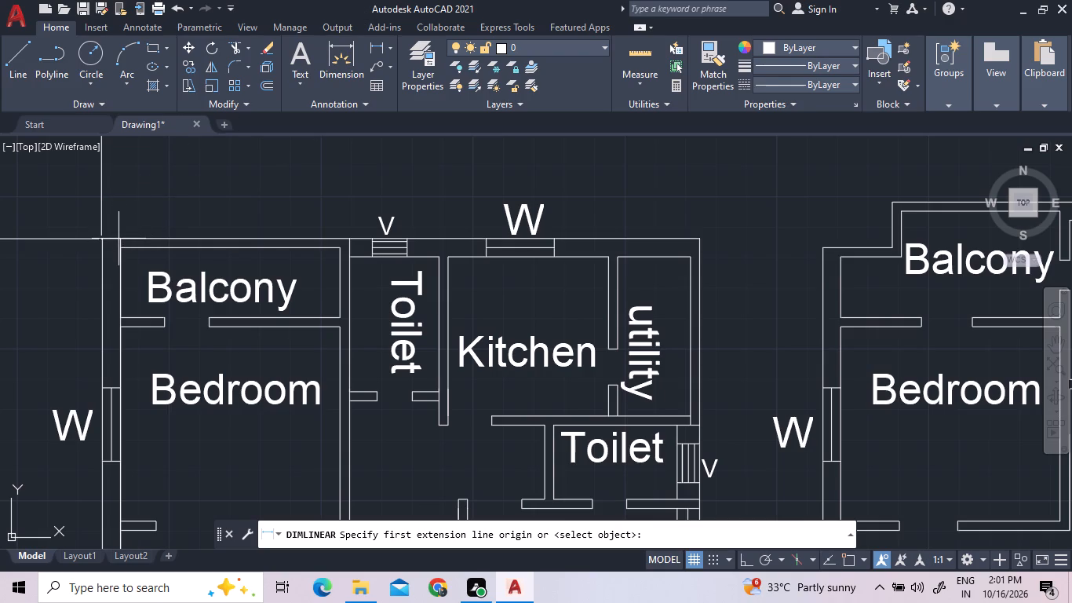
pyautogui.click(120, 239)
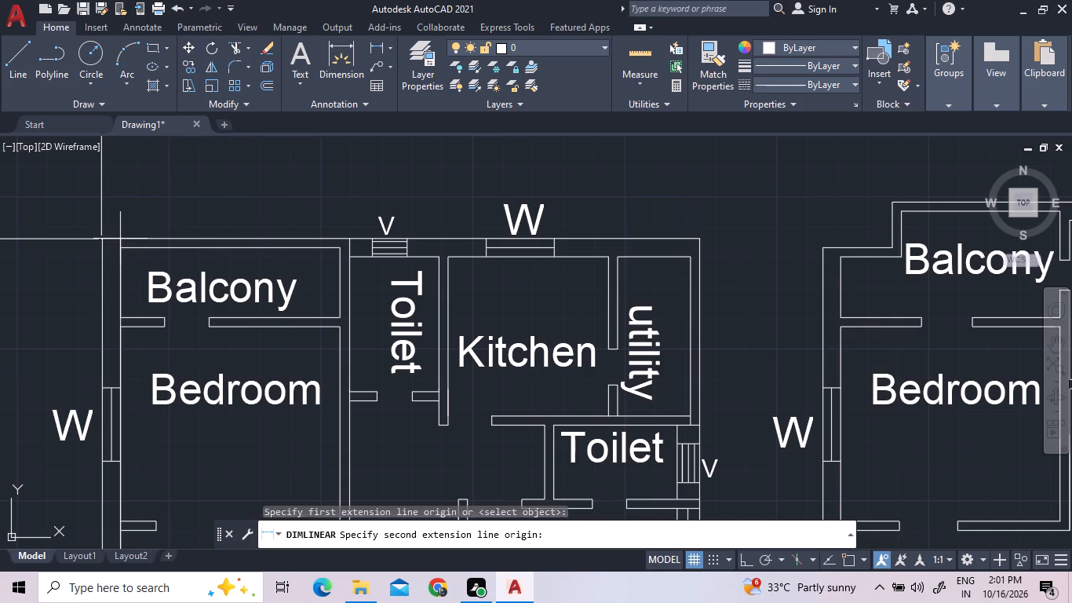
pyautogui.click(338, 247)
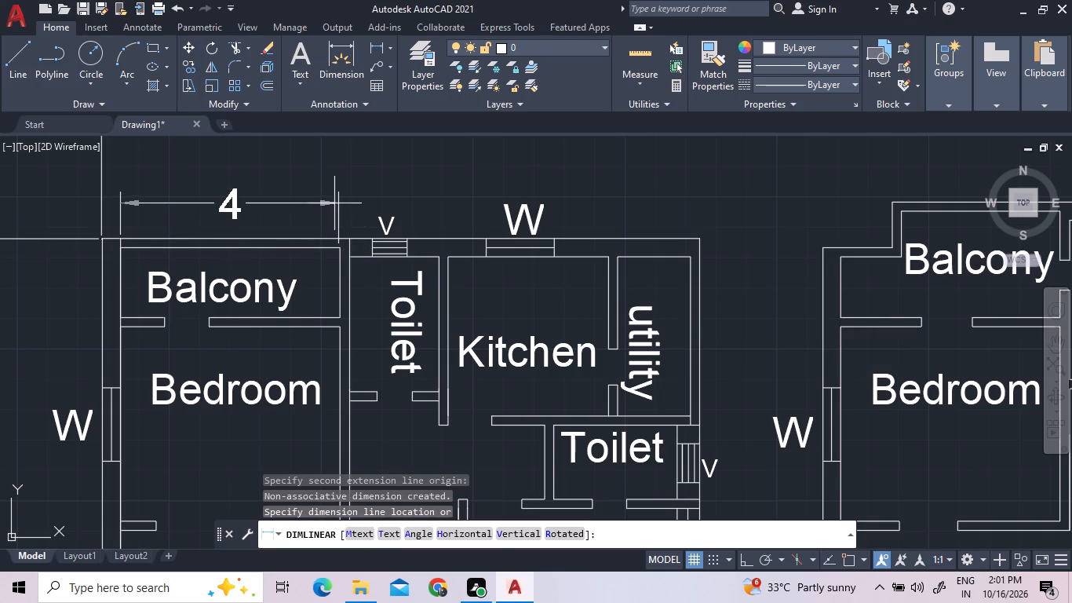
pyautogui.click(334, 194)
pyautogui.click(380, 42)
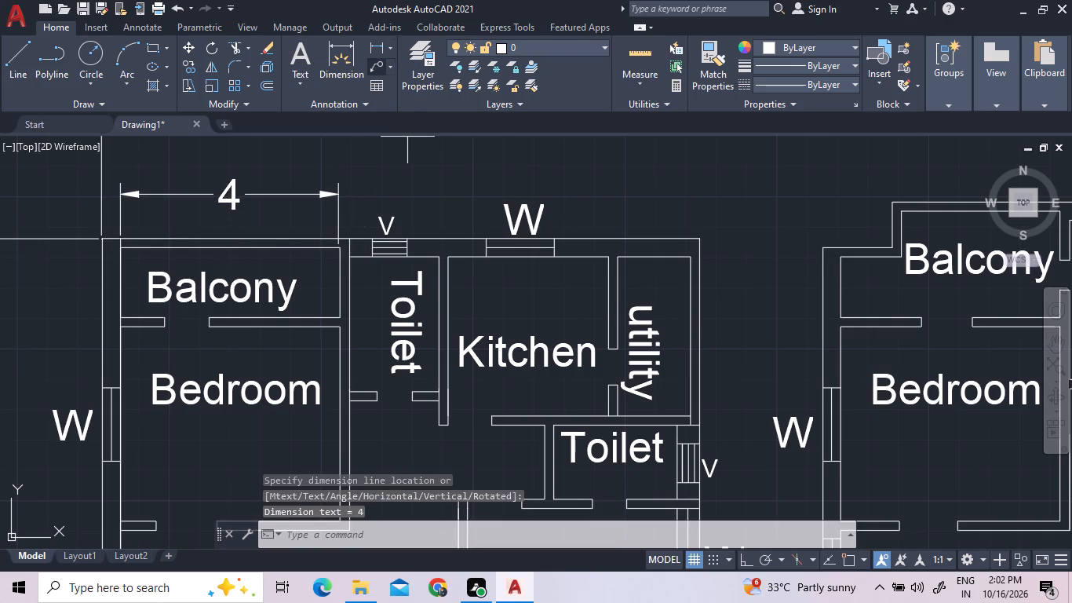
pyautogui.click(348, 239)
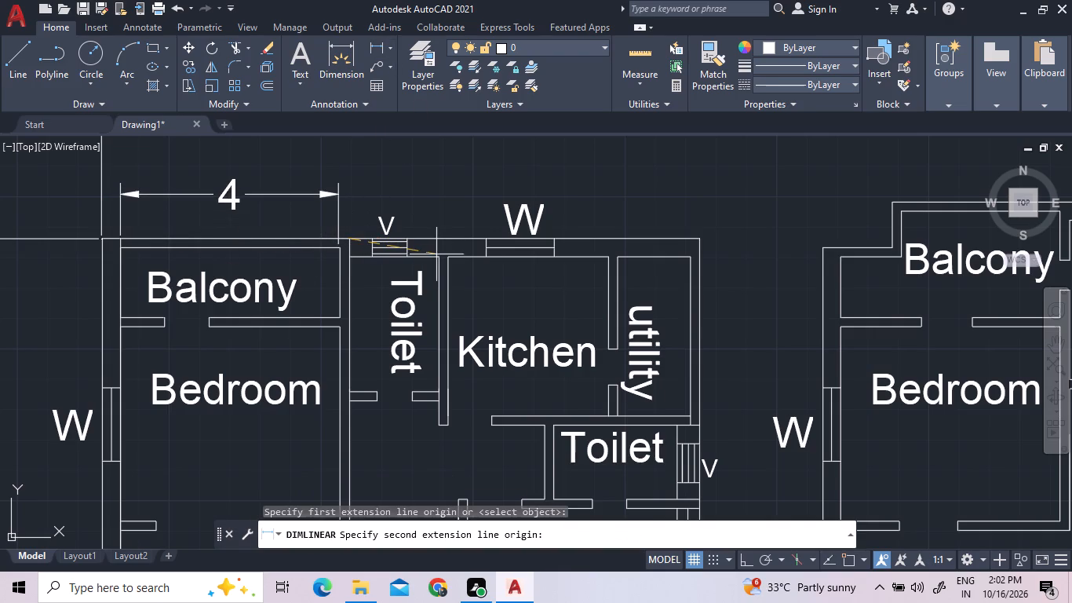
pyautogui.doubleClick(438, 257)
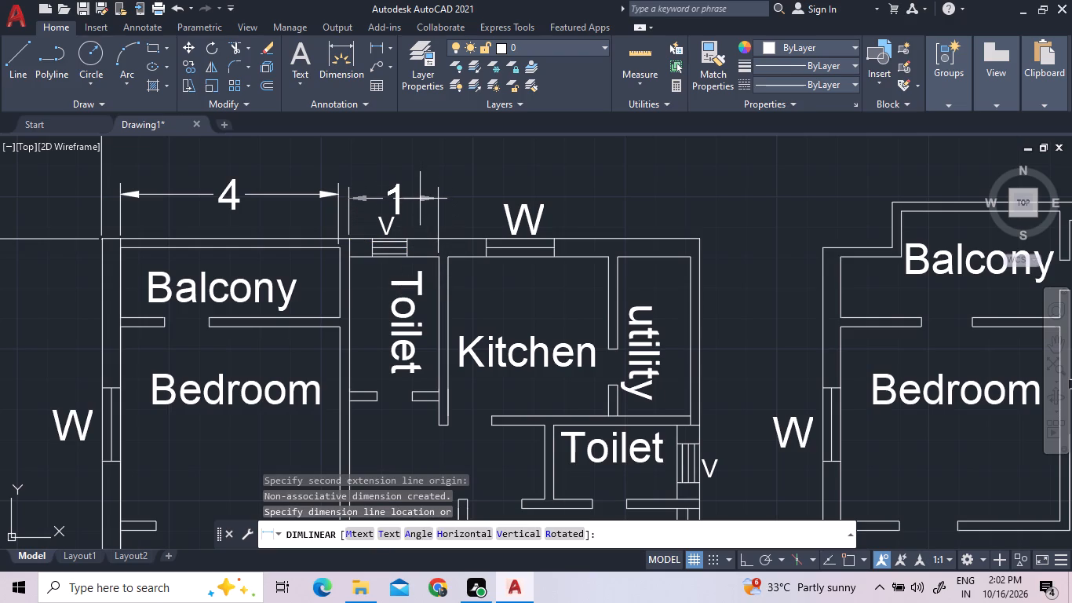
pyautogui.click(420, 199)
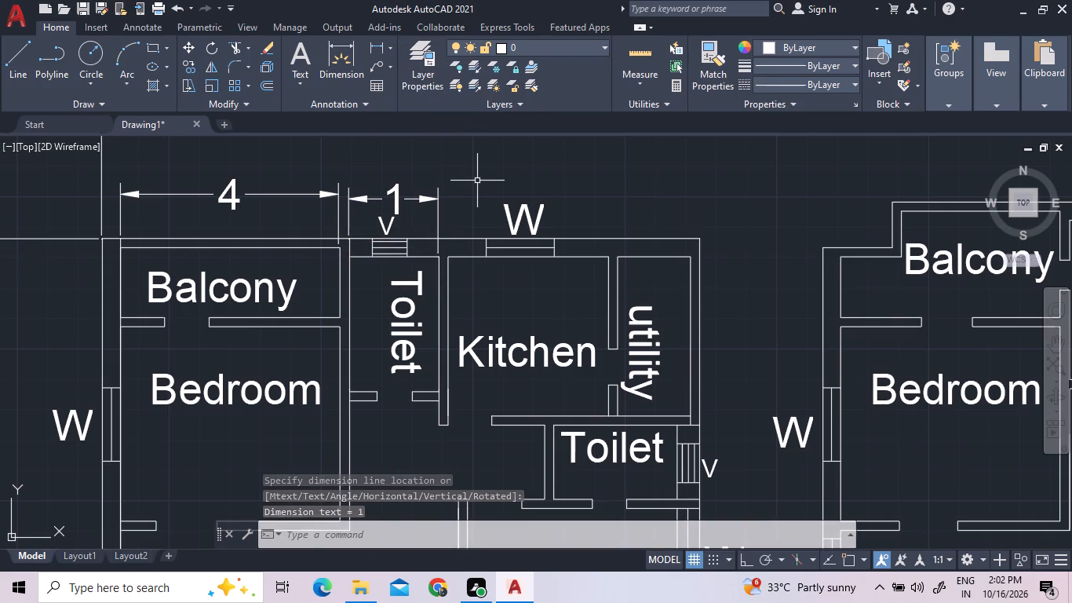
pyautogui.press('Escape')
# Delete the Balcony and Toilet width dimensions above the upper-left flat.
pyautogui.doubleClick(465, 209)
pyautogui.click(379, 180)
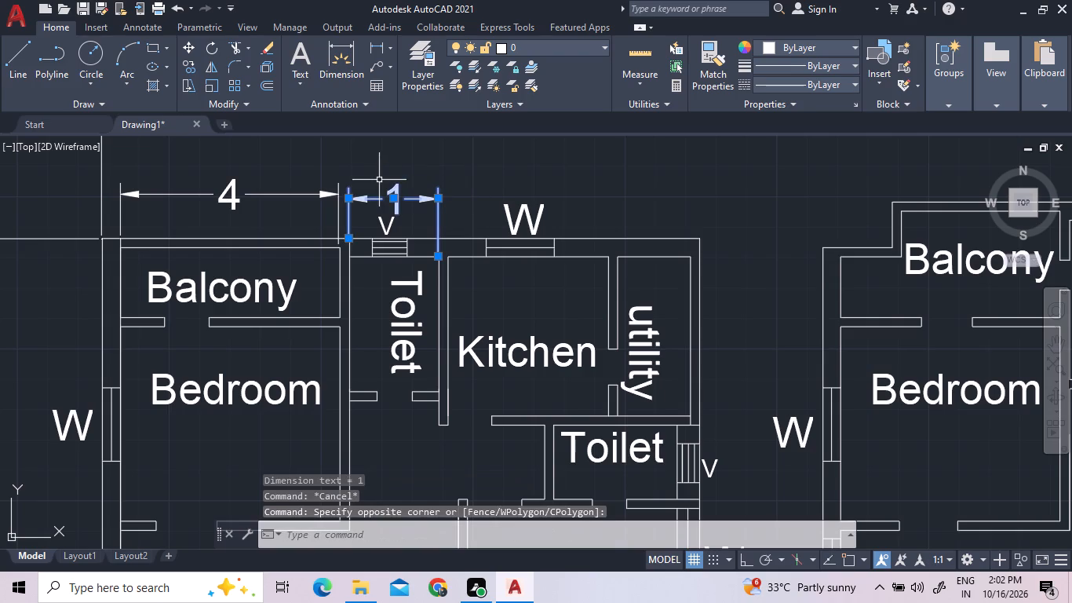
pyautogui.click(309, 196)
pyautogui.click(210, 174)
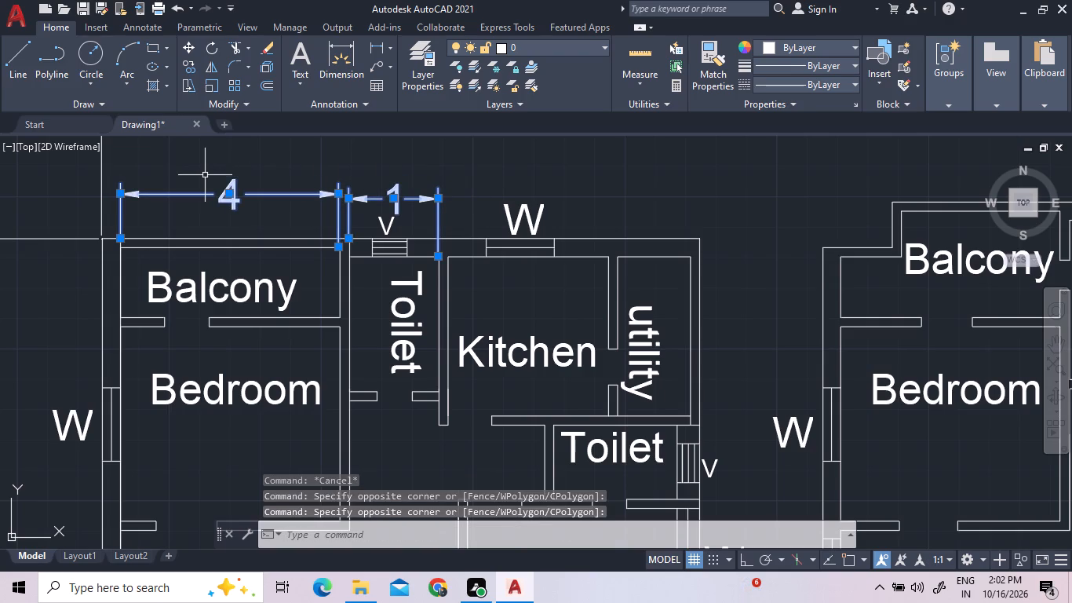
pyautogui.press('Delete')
# Modify the Standard dimension style so its linear primary units use a precision of 0.00.
pyautogui.scroll(-1, 215, 286)
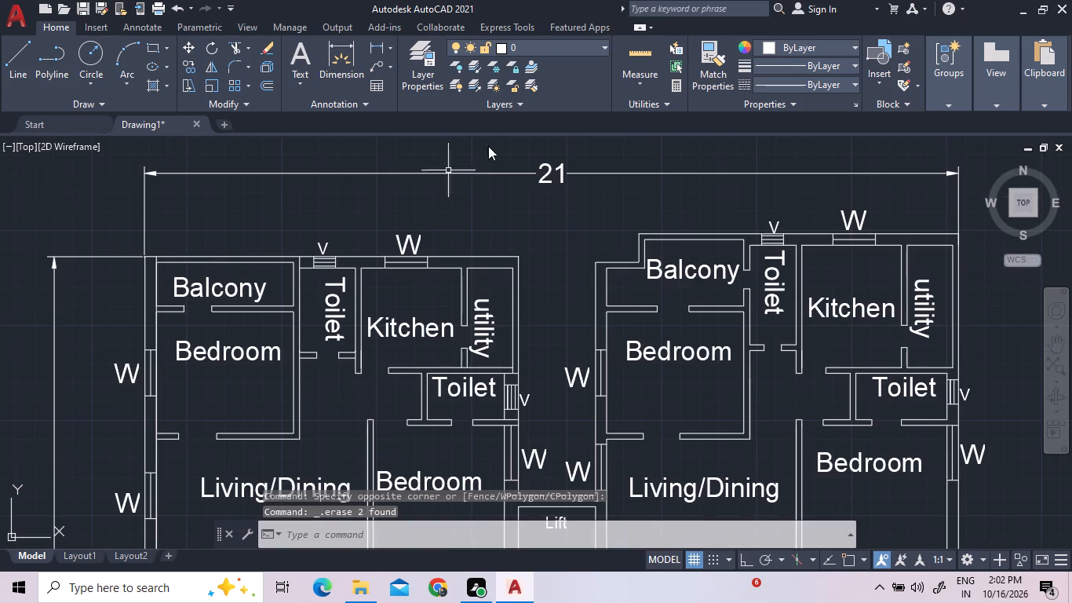
pyautogui.write('DIM')
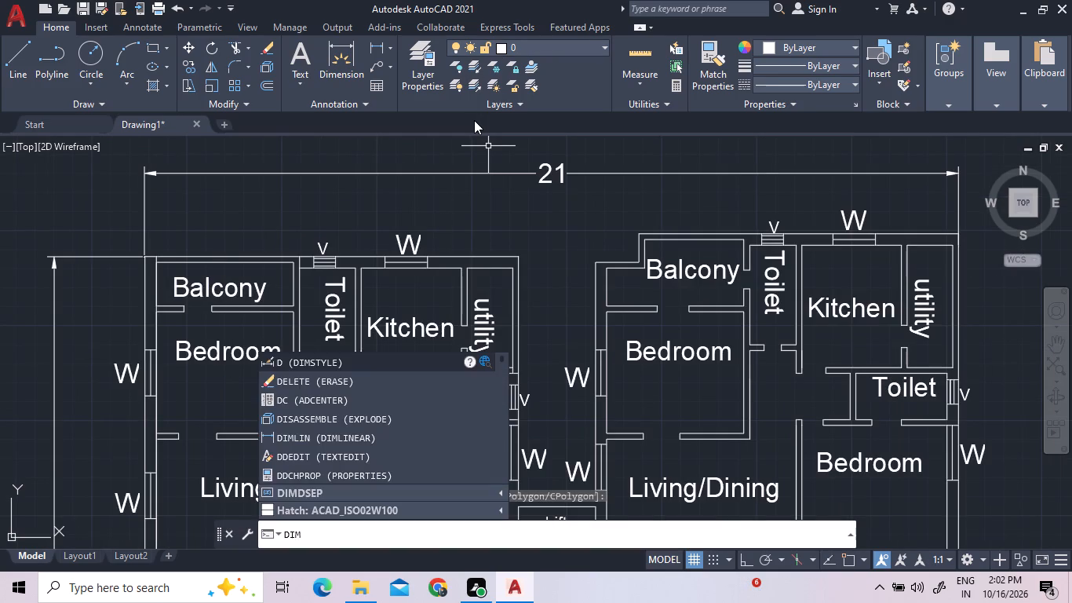
pyautogui.press('s')
pyautogui.click(371, 418)
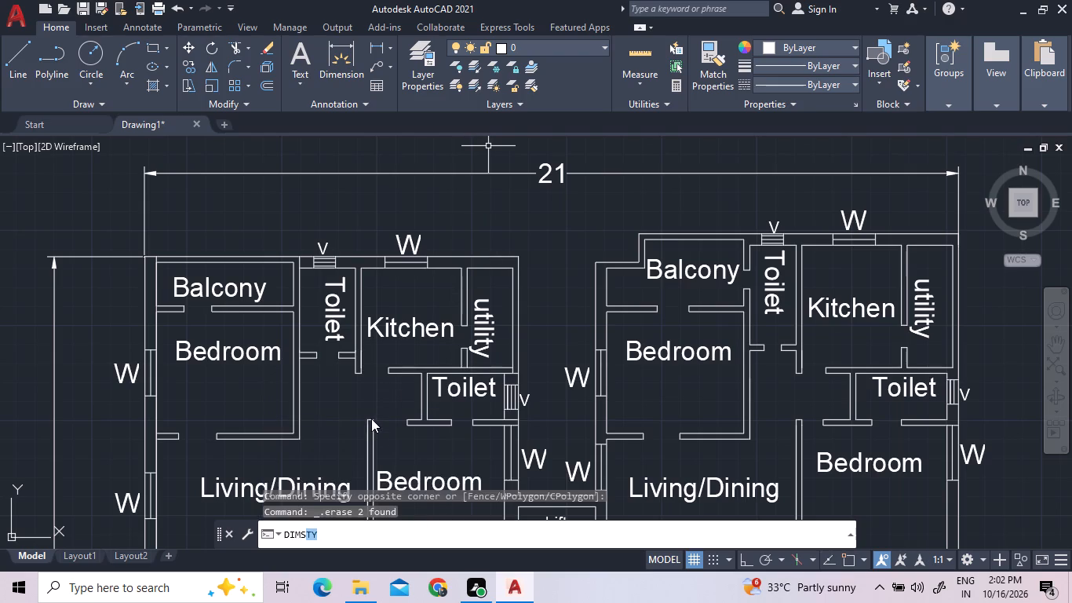
pyautogui.click(718, 259)
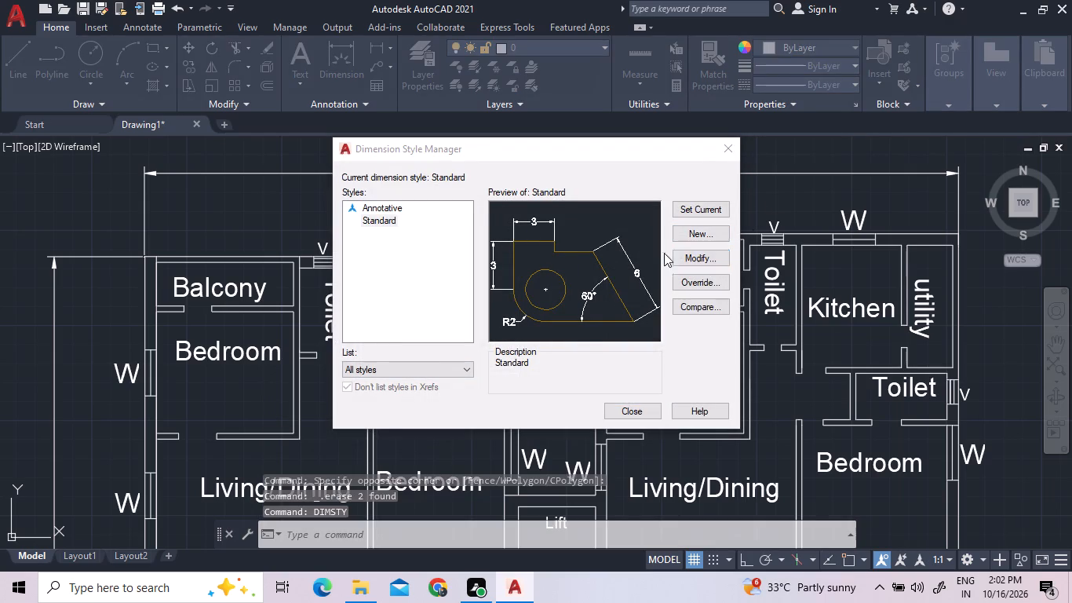
pyautogui.click(433, 171)
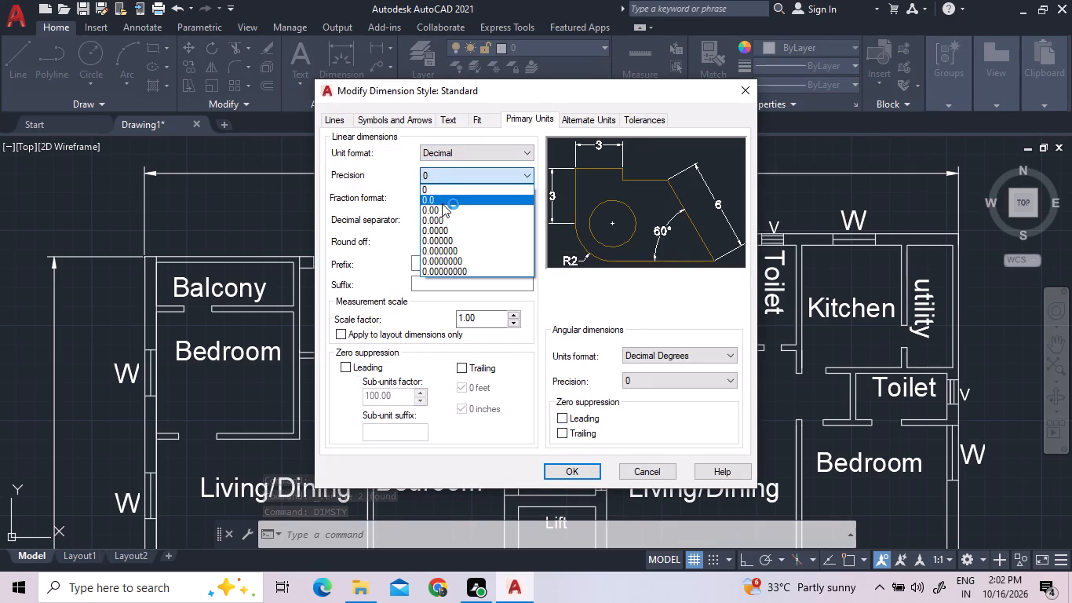
pyautogui.click(443, 212)
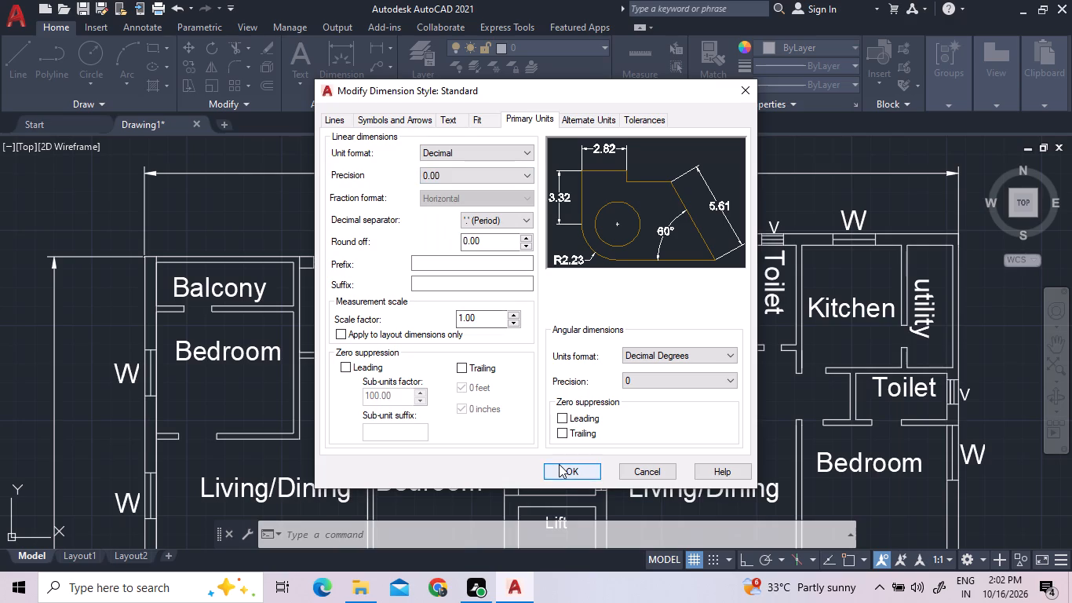
pyautogui.doubleClick(559, 464)
pyautogui.doubleClick(631, 413)
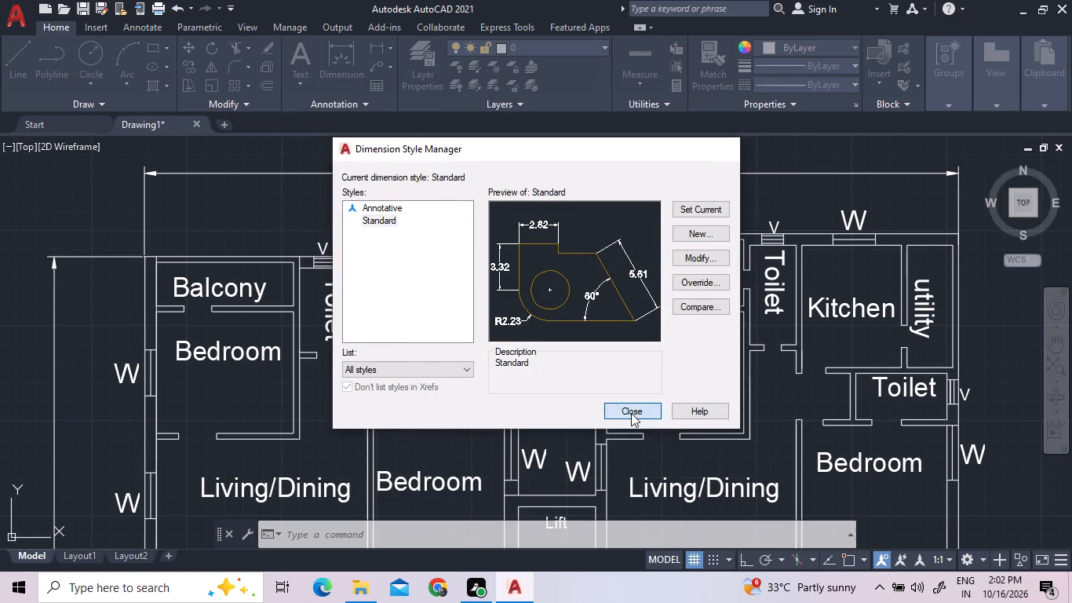
pyautogui.scroll(-1, 512, 278)
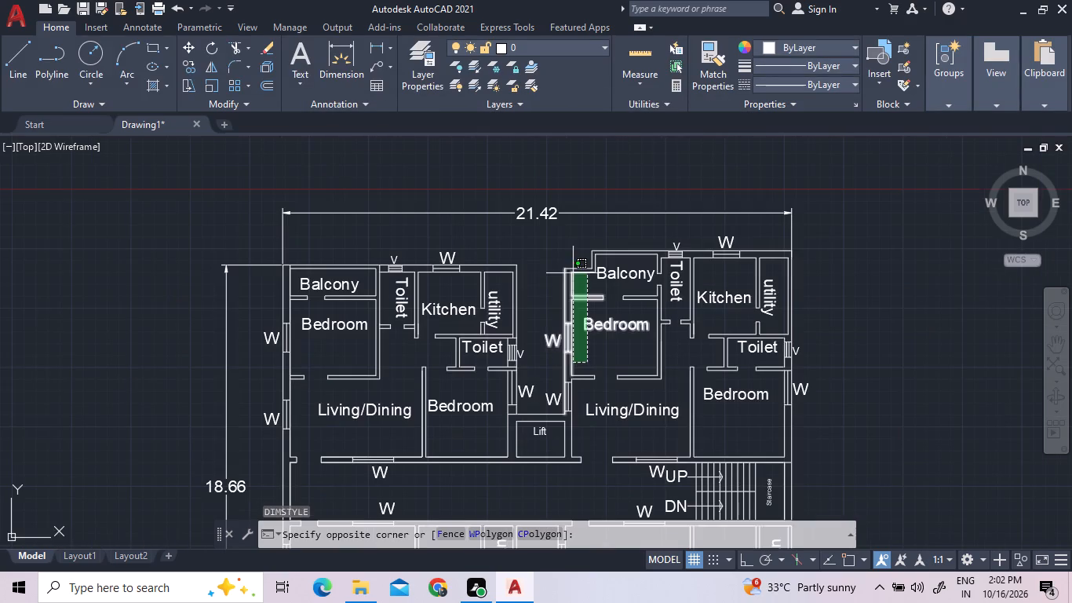
pyautogui.press('Escape')
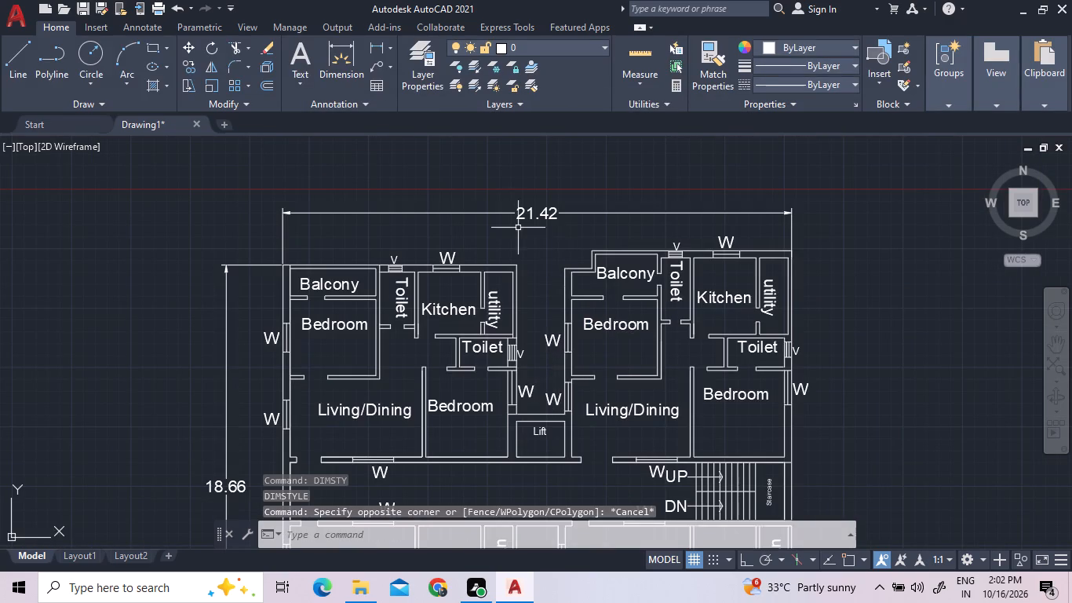
# Add a horizontal linear dimension of the outer side wall's thickness at the upper-left flat's Balcony corner, placed above the wall.
pyautogui.scroll(1, 506, 226)
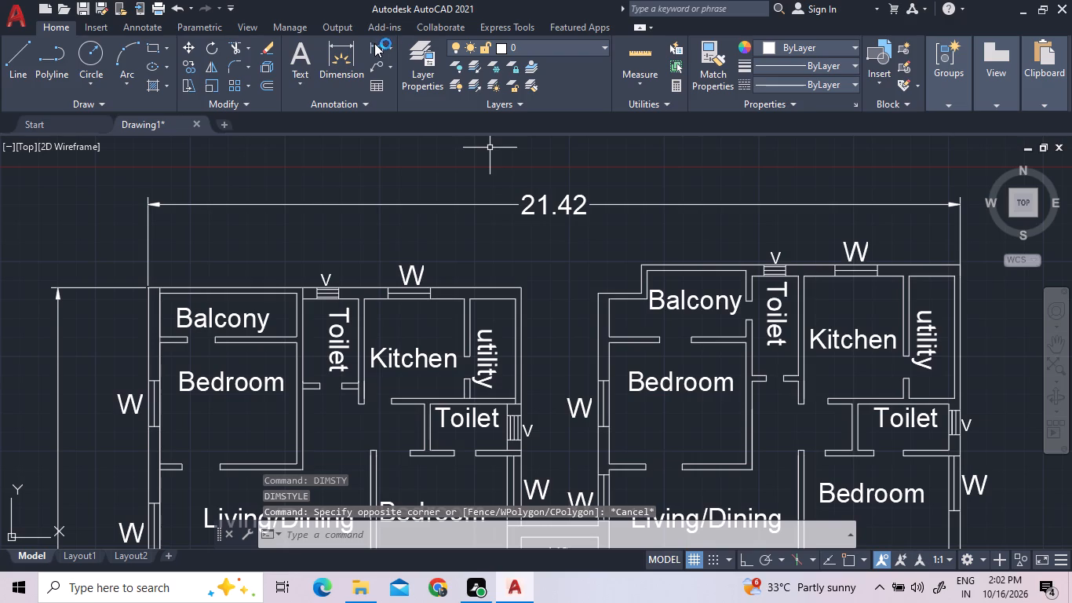
pyautogui.click(374, 43)
pyautogui.scroll(2, 157, 292)
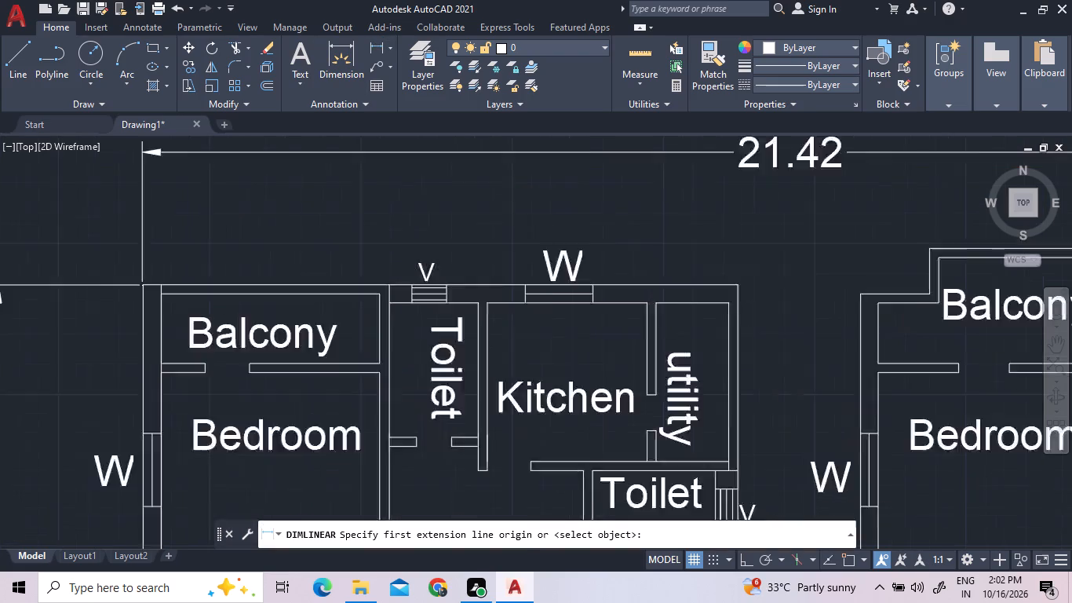
pyautogui.click(163, 281)
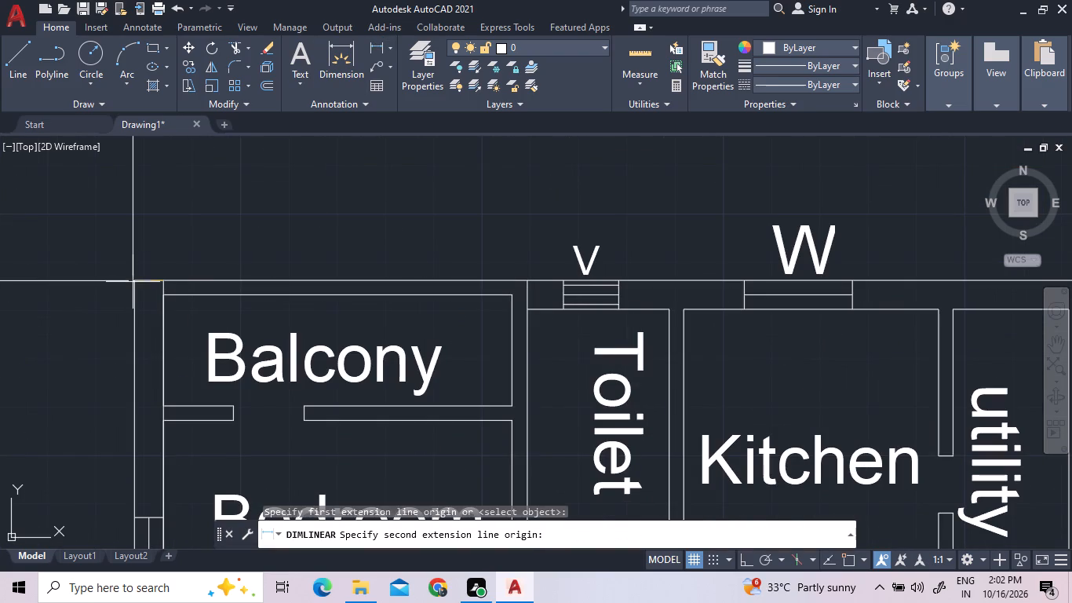
pyautogui.click(133, 281)
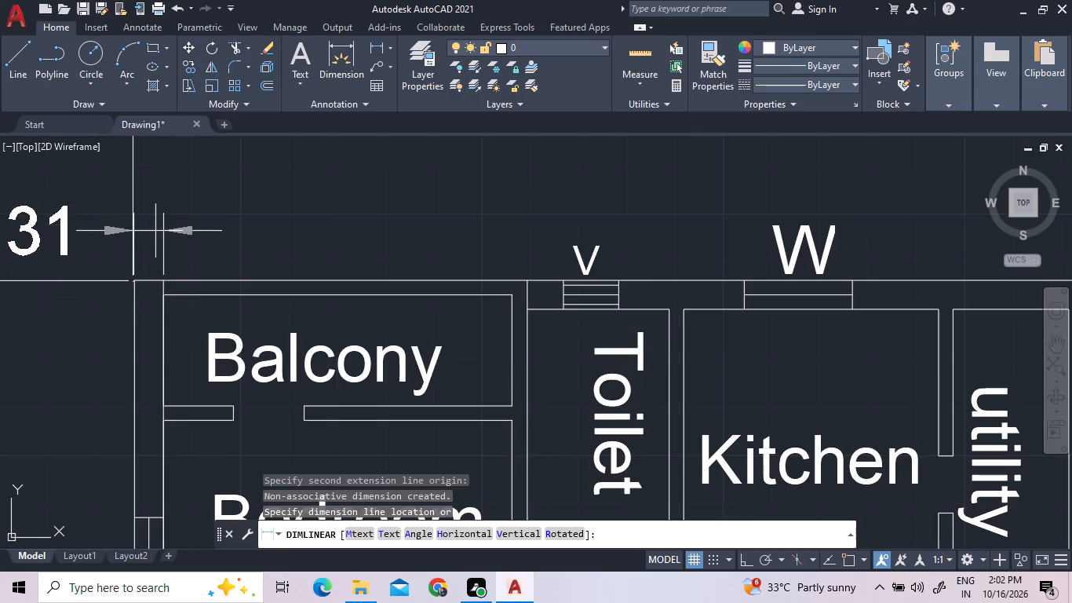
pyautogui.scroll(-1, 155, 231)
pyautogui.click(220, 199)
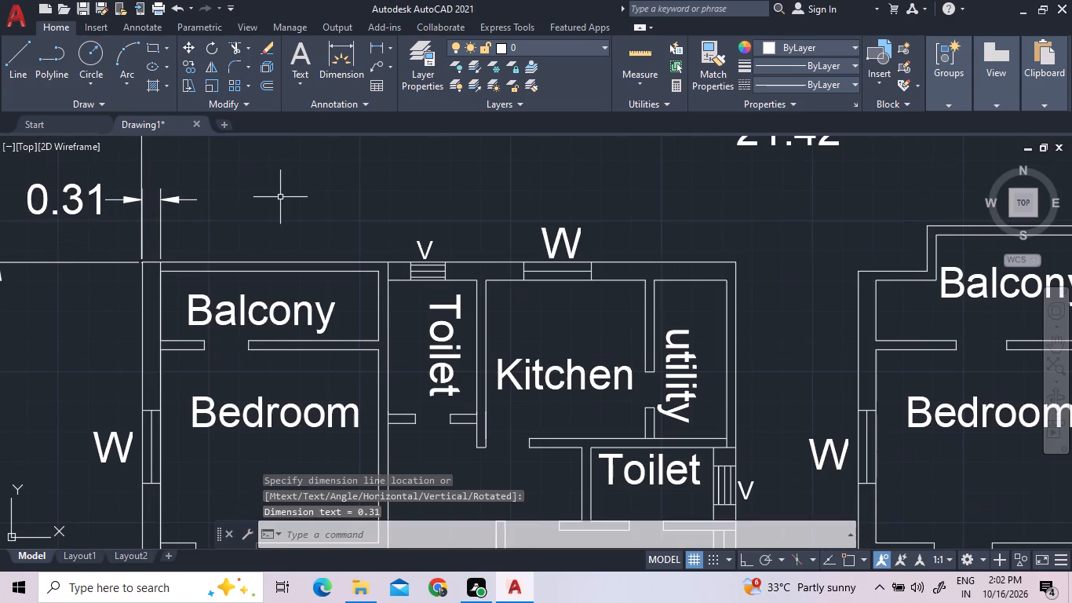
# Turn on object snap tracking and object snap, and add a horizontal linear dimension of the upper-left flat's Balcony width above the top wall.
pyautogui.scroll(-1, 367, 212)
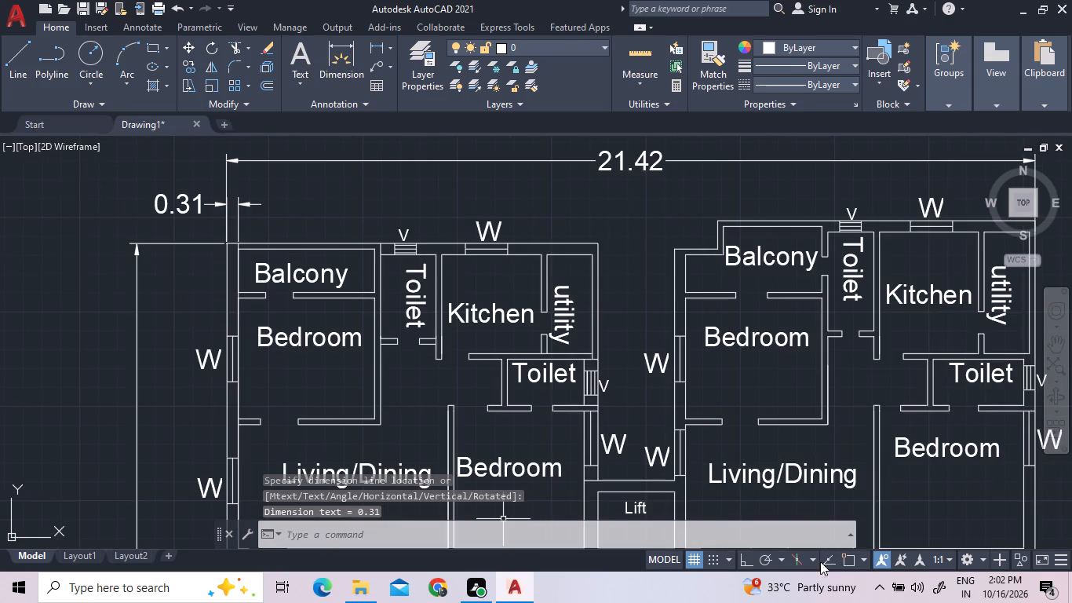
pyautogui.click(834, 561)
pyautogui.click(845, 557)
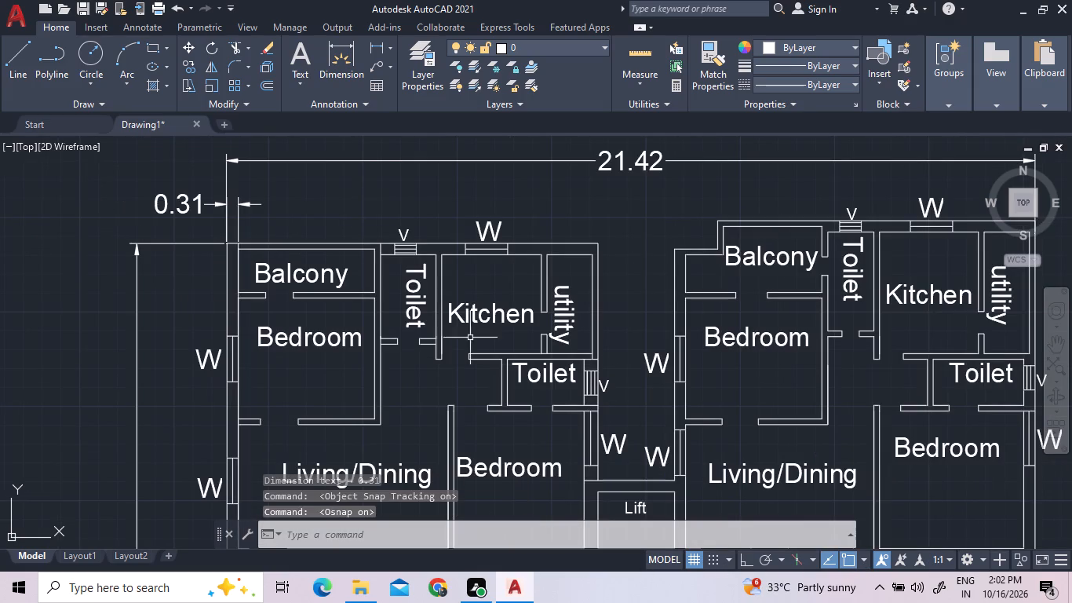
pyautogui.click(371, 55)
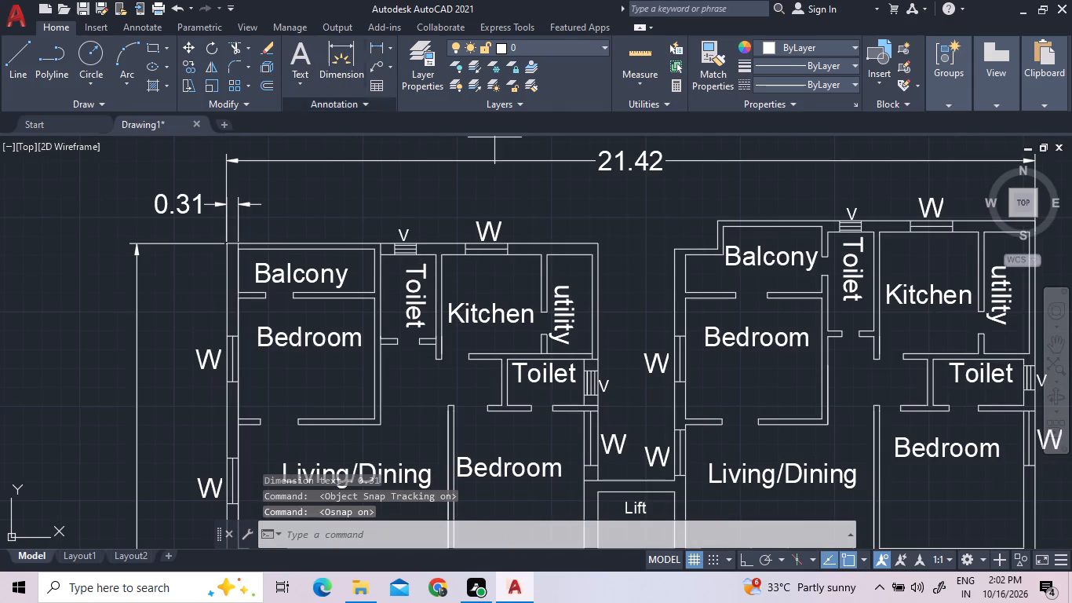
pyautogui.scroll(3, 232, 239)
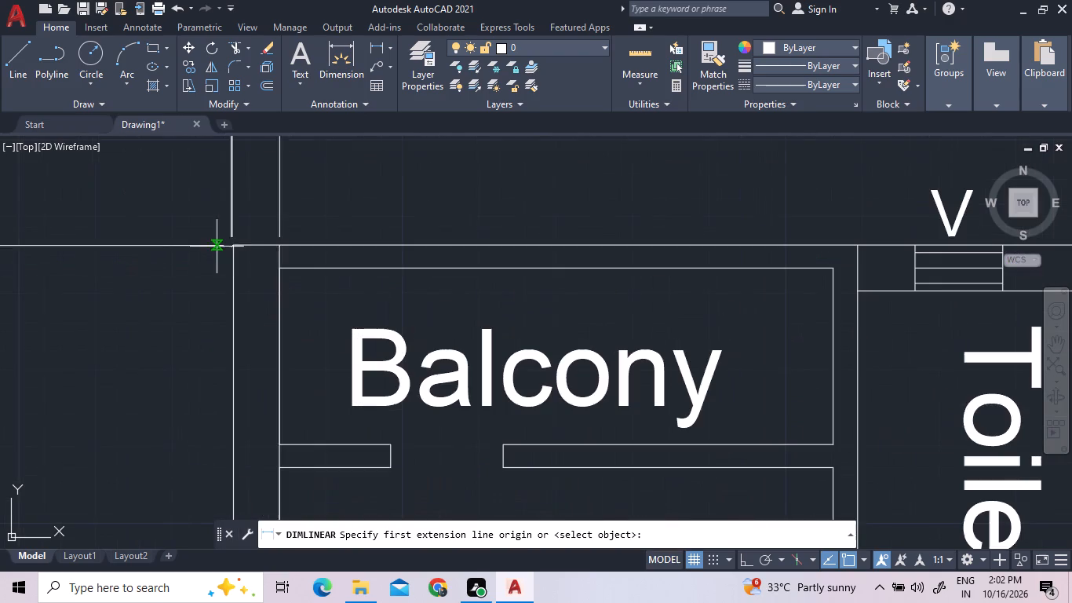
pyautogui.click(283, 240)
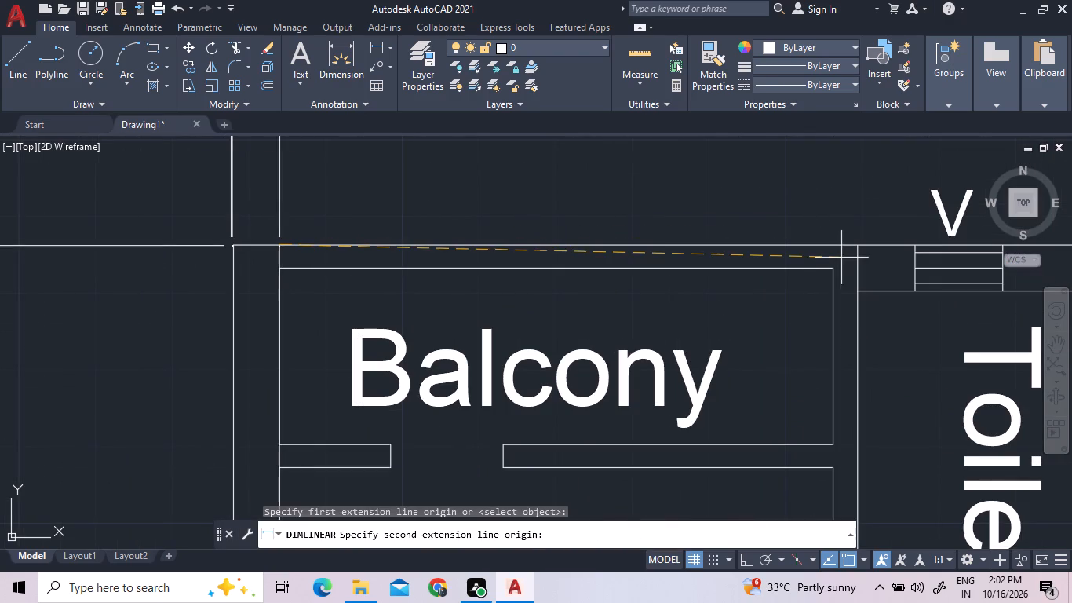
pyautogui.click(834, 267)
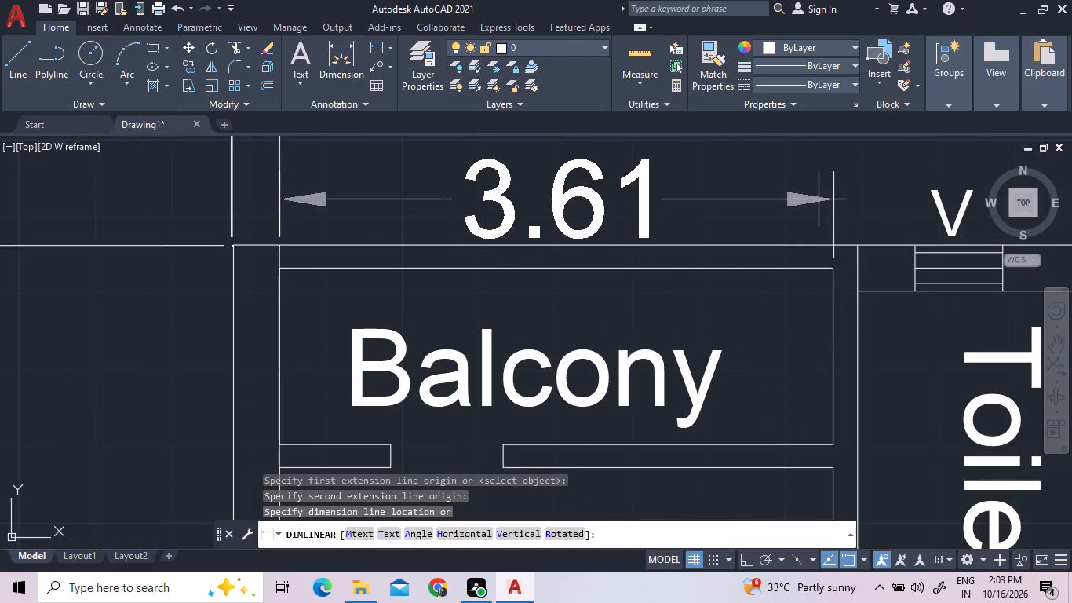
pyautogui.scroll(-3, 815, 201)
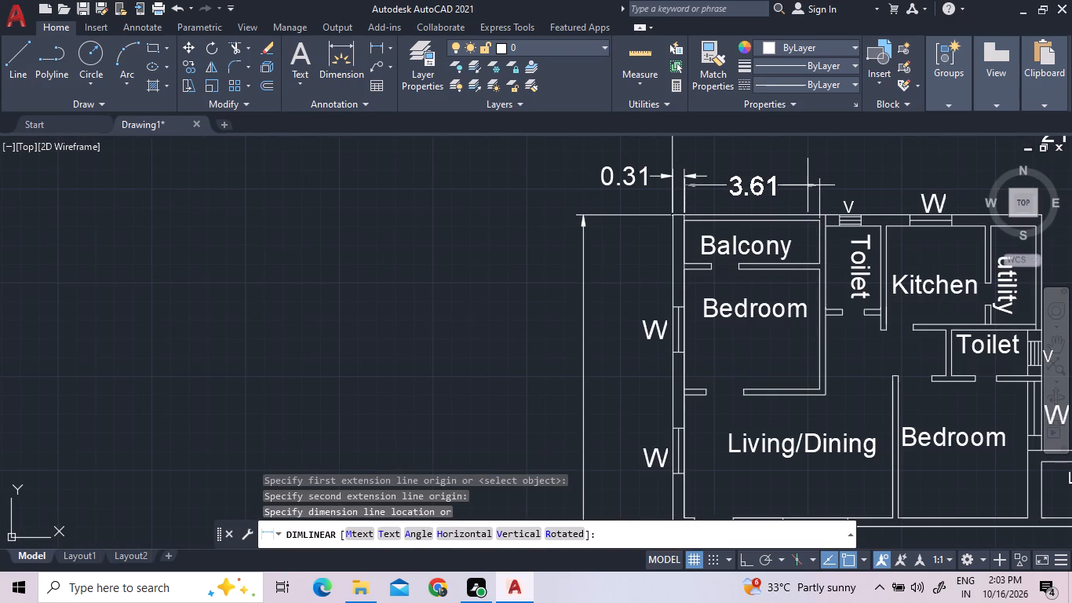
pyautogui.click(804, 192)
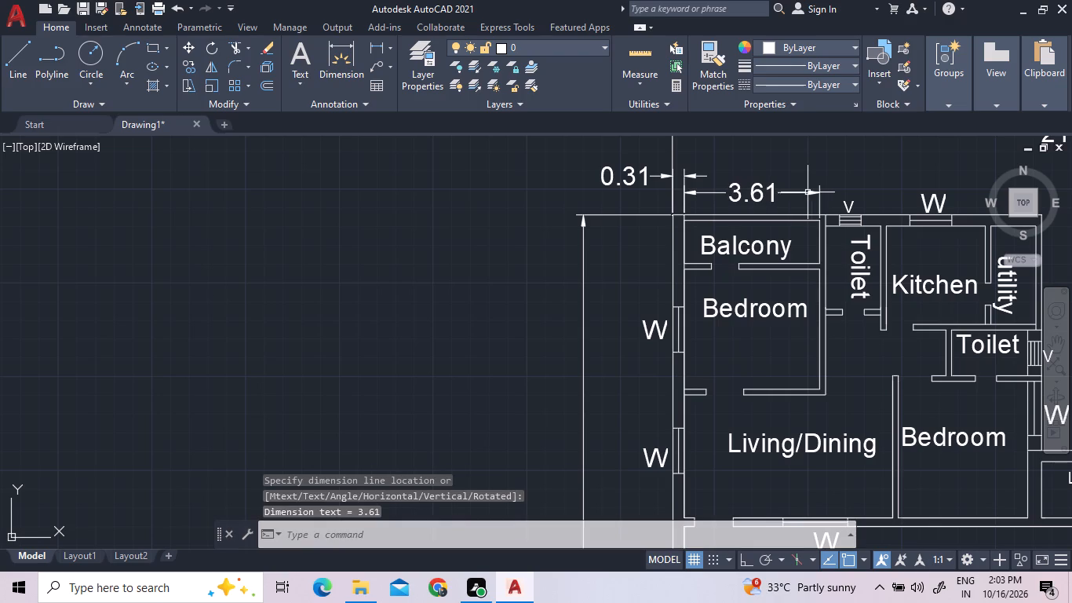
# Add a horizontal linear dimension of the inner width of the Toilet beside the upper-left flat's Balcony, placed above its V label.
pyautogui.scroll(2, 967, 190)
pyautogui.moveTo(958, 190); pyautogui.dragTo(680, 191, button='middle')
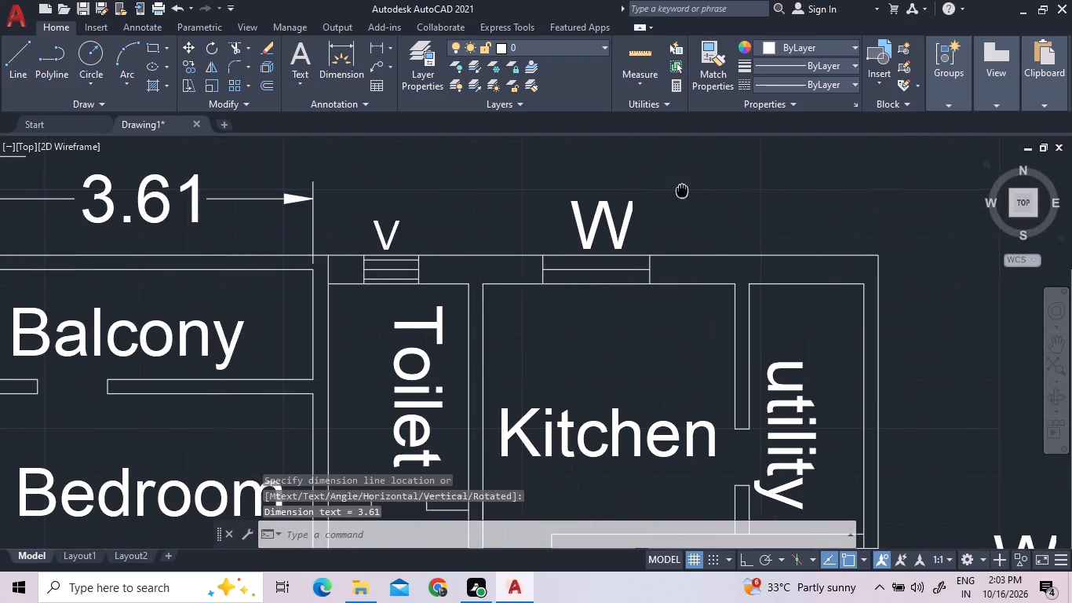
pyautogui.moveTo(680, 191); pyautogui.dragTo(657, 191, button='middle')
pyautogui.click(375, 46)
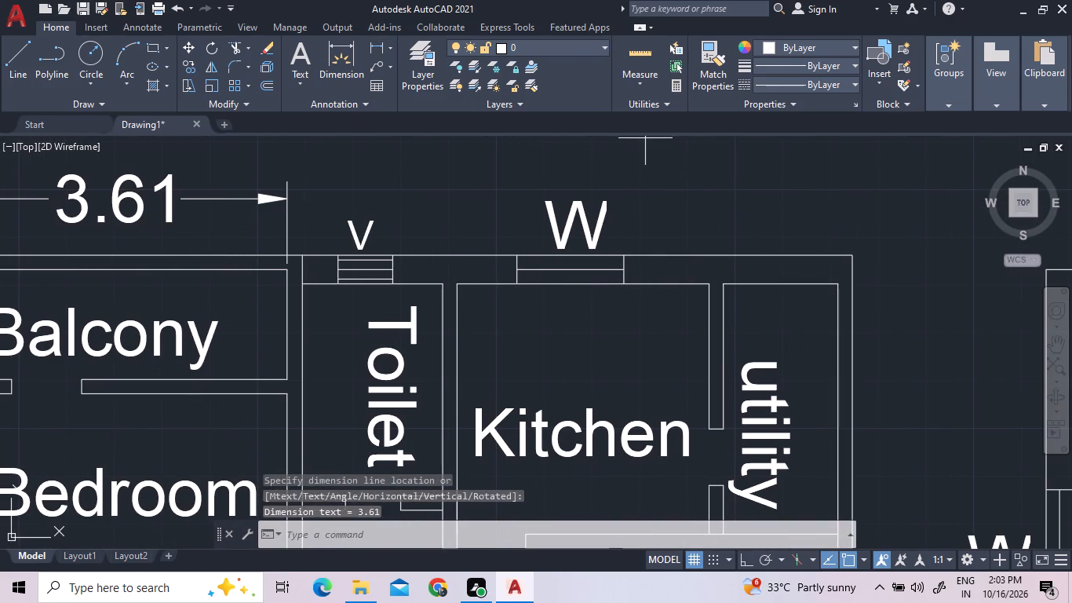
pyautogui.click(300, 254)
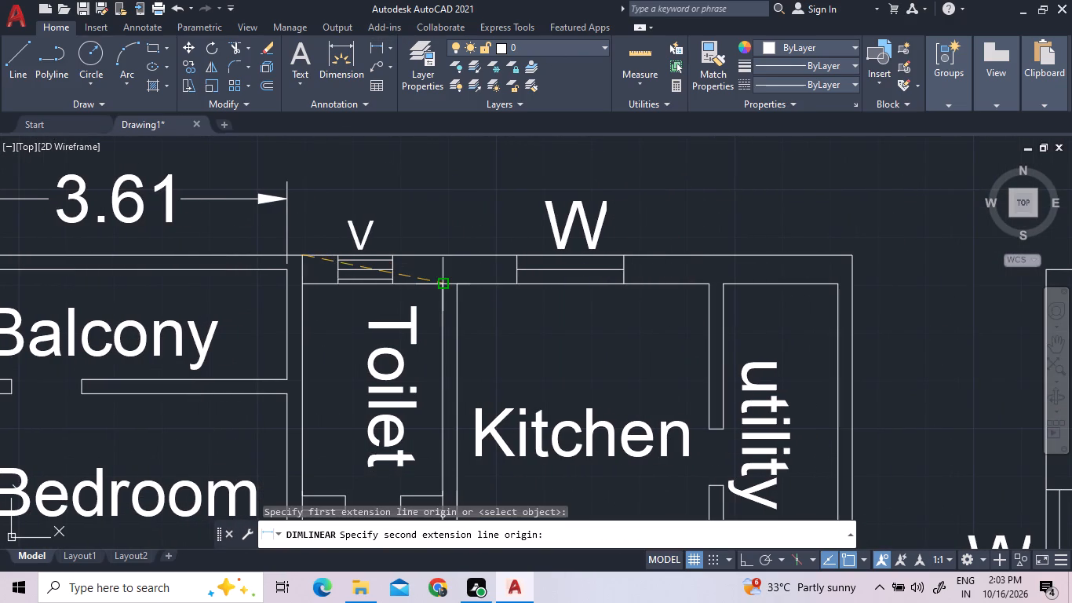
pyautogui.click(443, 280)
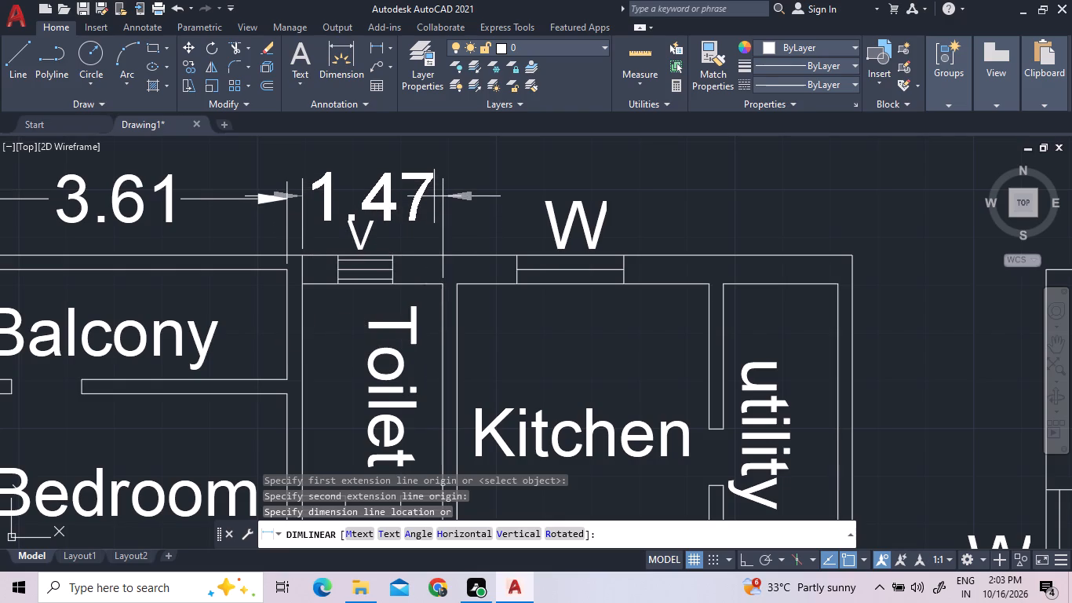
pyautogui.click(453, 171)
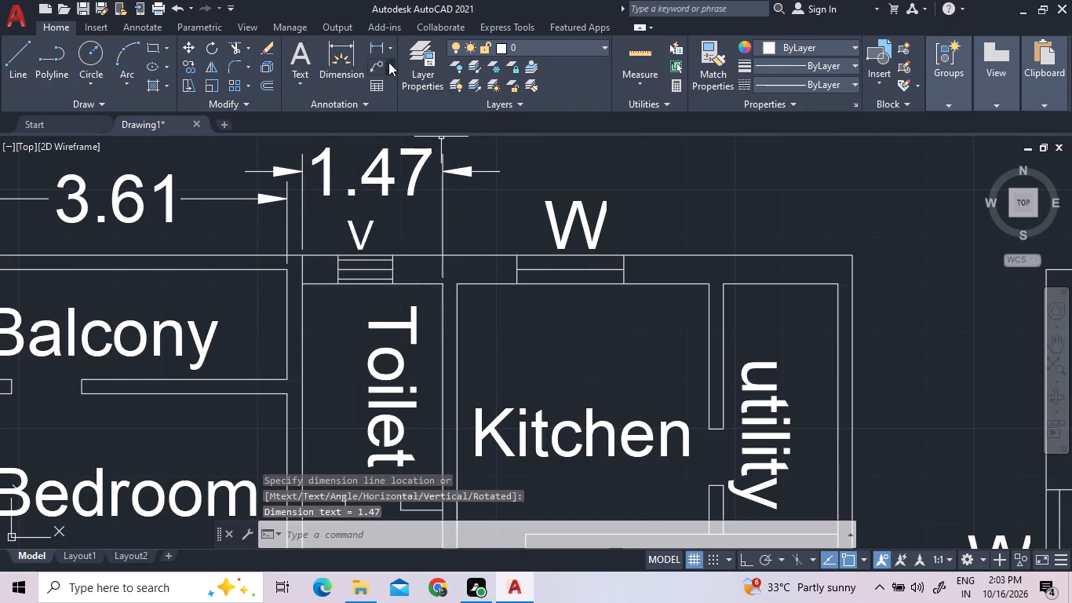
# Add a horizontal linear dimension of the upper-left flat's Kitchen inner width, placed above the window's W label.
pyautogui.click(376, 47)
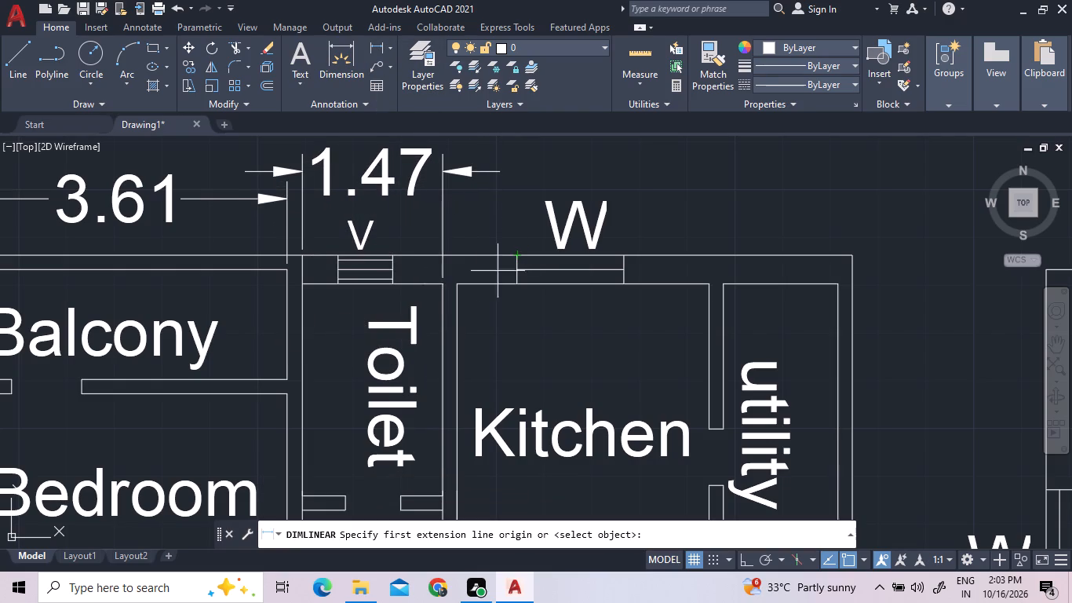
pyautogui.click(458, 282)
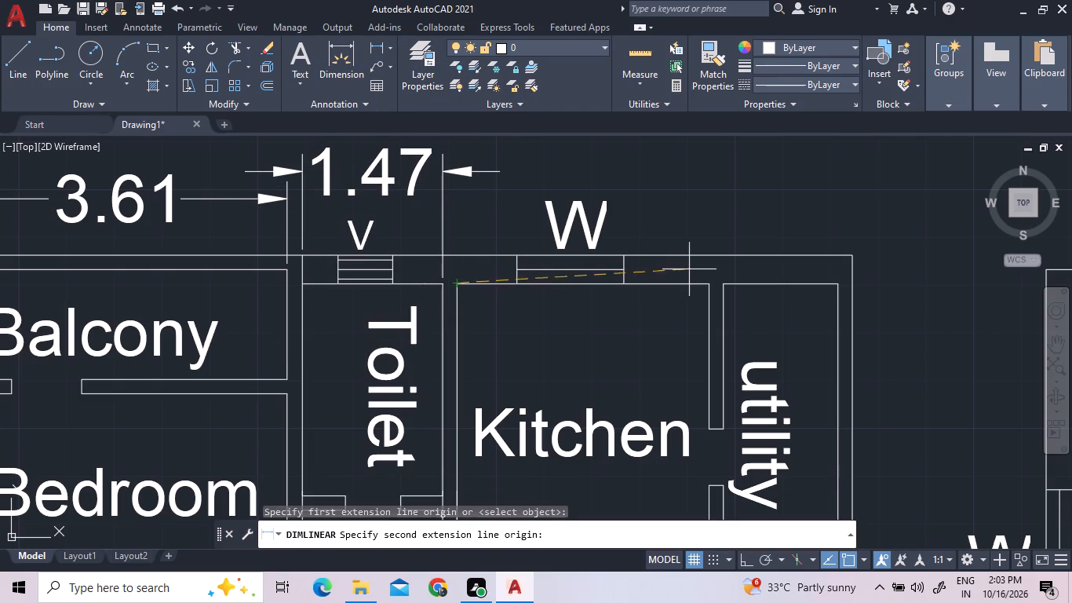
pyautogui.click(706, 282)
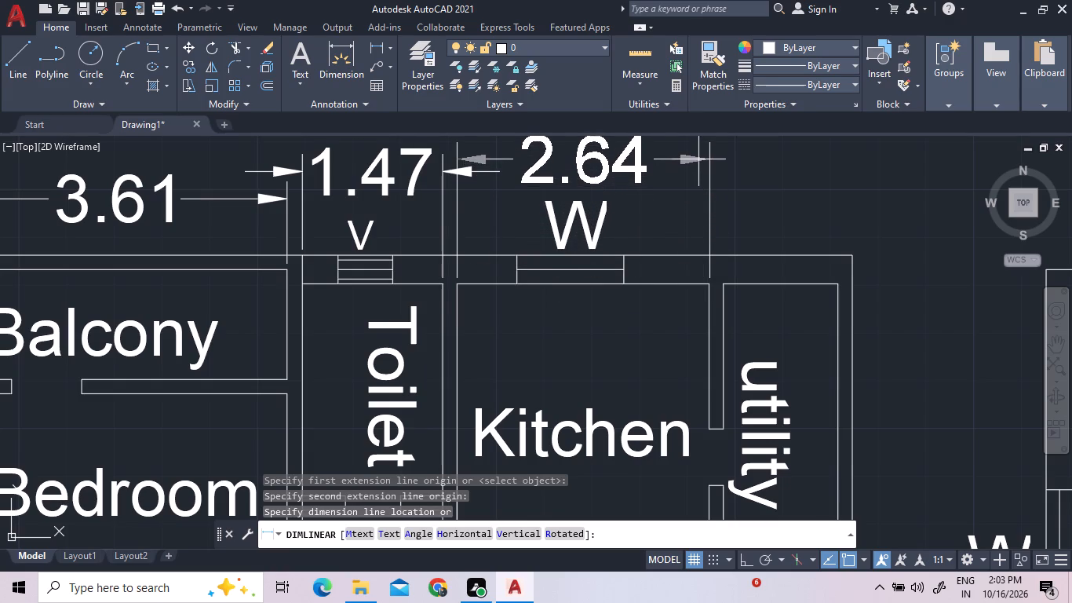
pyautogui.click(698, 159)
# Add a horizontal linear dimension of the upper-left flat's utility inner width, placed above the top wall beside the Kitchen dimension.
pyautogui.scroll(-1, 686, 234)
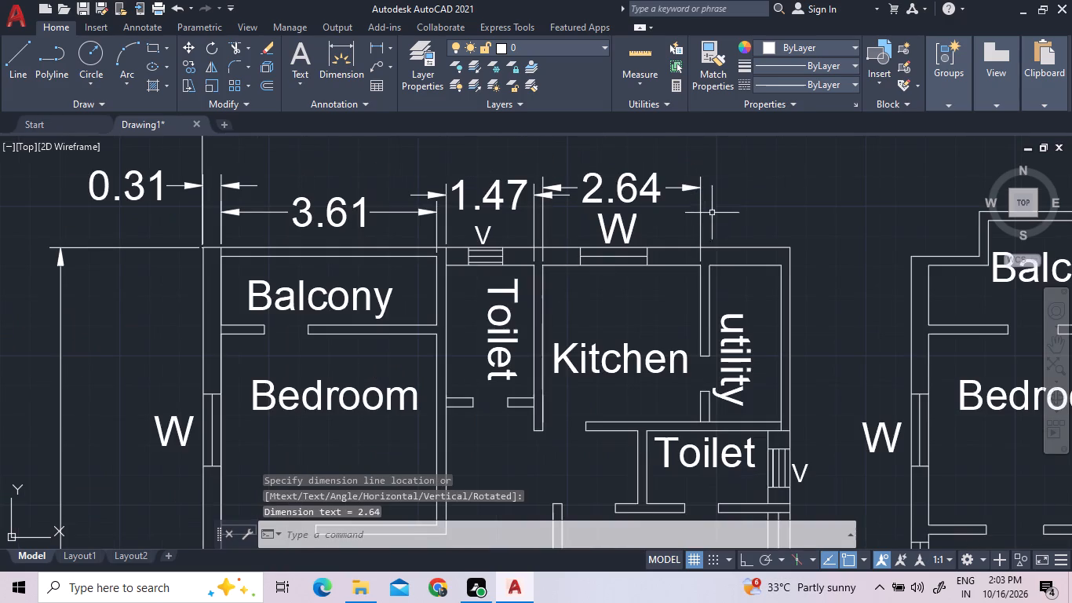
pyautogui.click(383, 49)
pyautogui.click(712, 267)
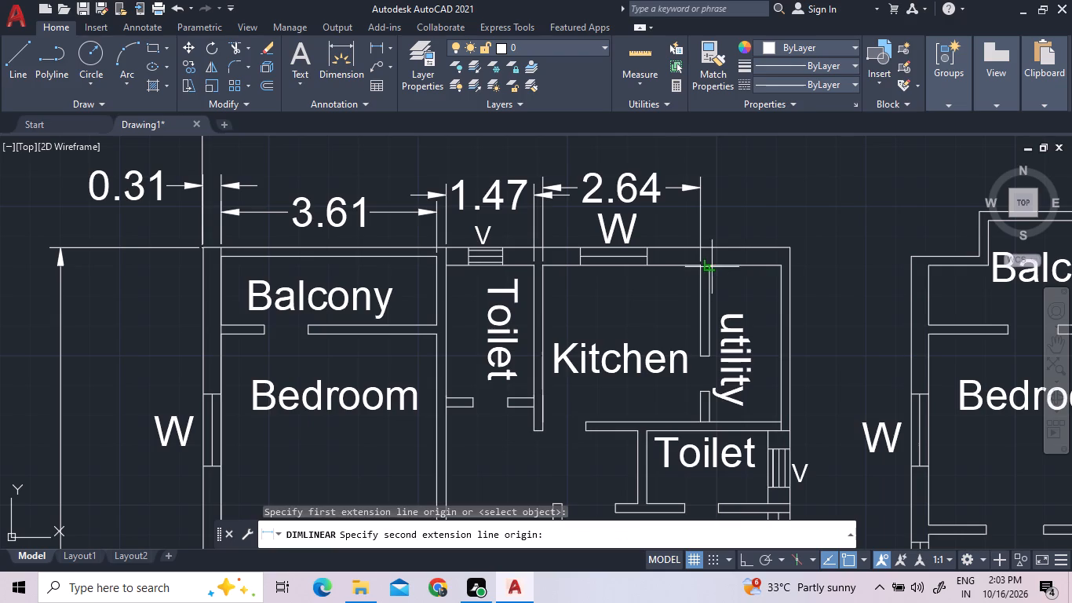
pyautogui.click(782, 265)
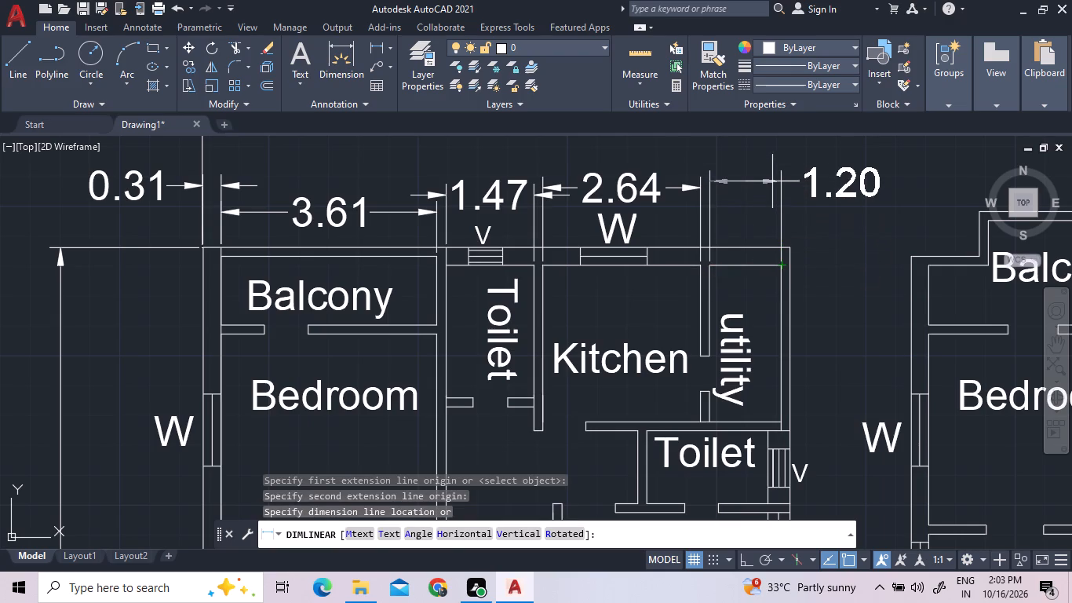
pyautogui.click(773, 189)
# Add a vertical linear dimension of the upper-left flat's Balcony inner depth, placed outside the outer side wall.
pyautogui.scroll(-1, 771, 196)
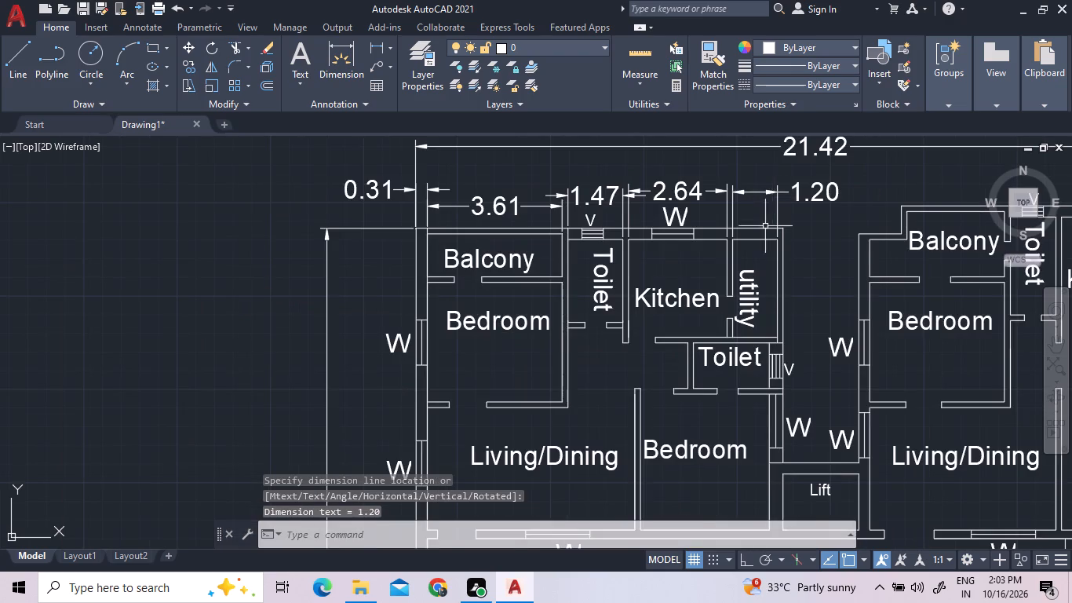
pyautogui.scroll(-1, 765, 226)
pyautogui.scroll(-2, 647, 305)
pyautogui.scroll(2, 825, 308)
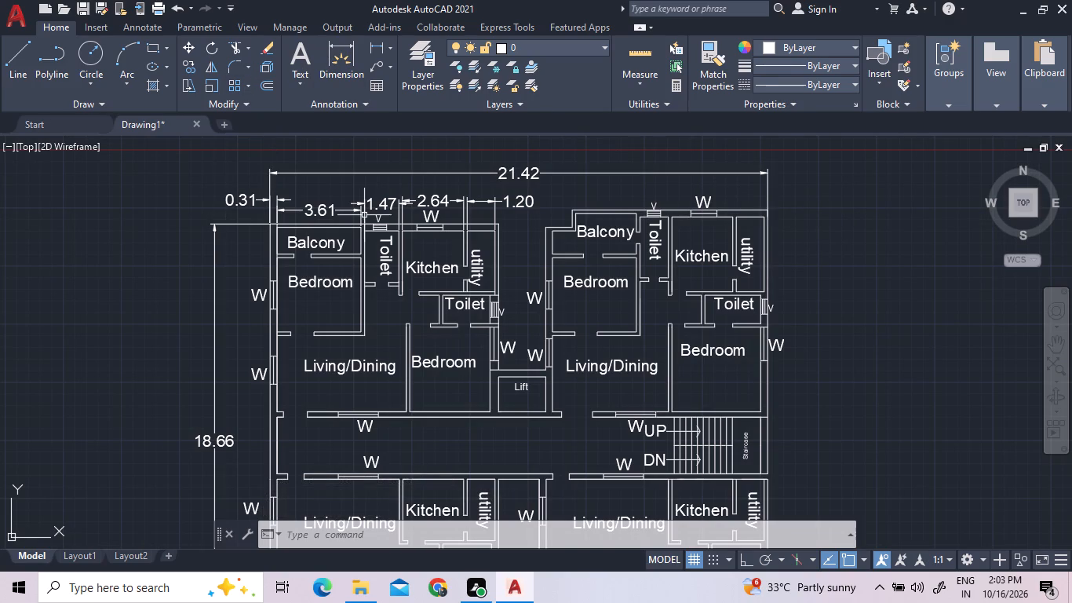
pyautogui.click(374, 46)
pyautogui.doubleClick(278, 228)
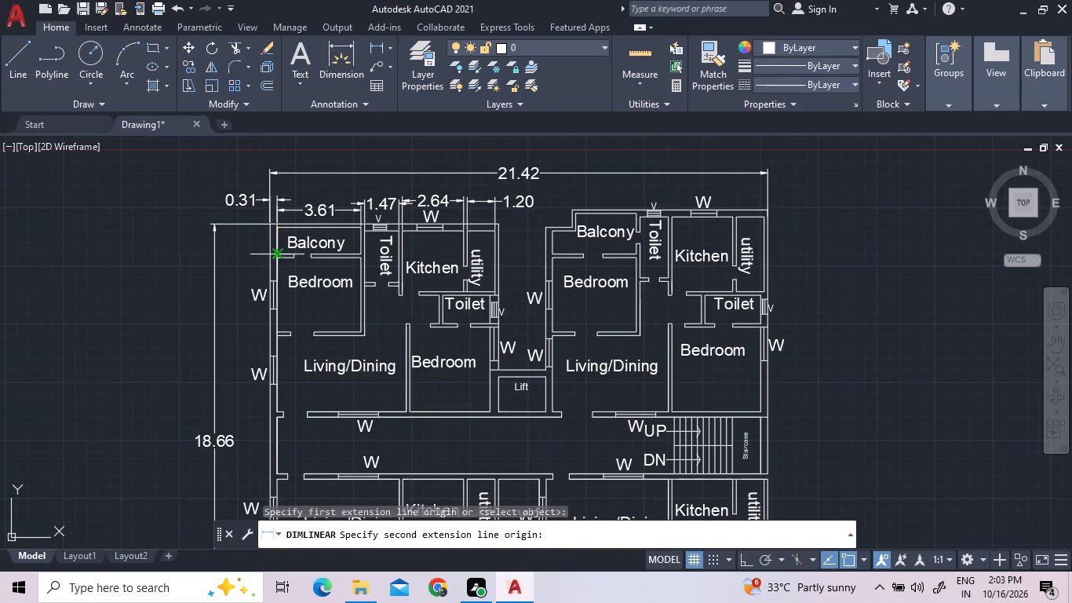
pyautogui.scroll(4, 274, 254)
pyautogui.doubleClick(281, 258)
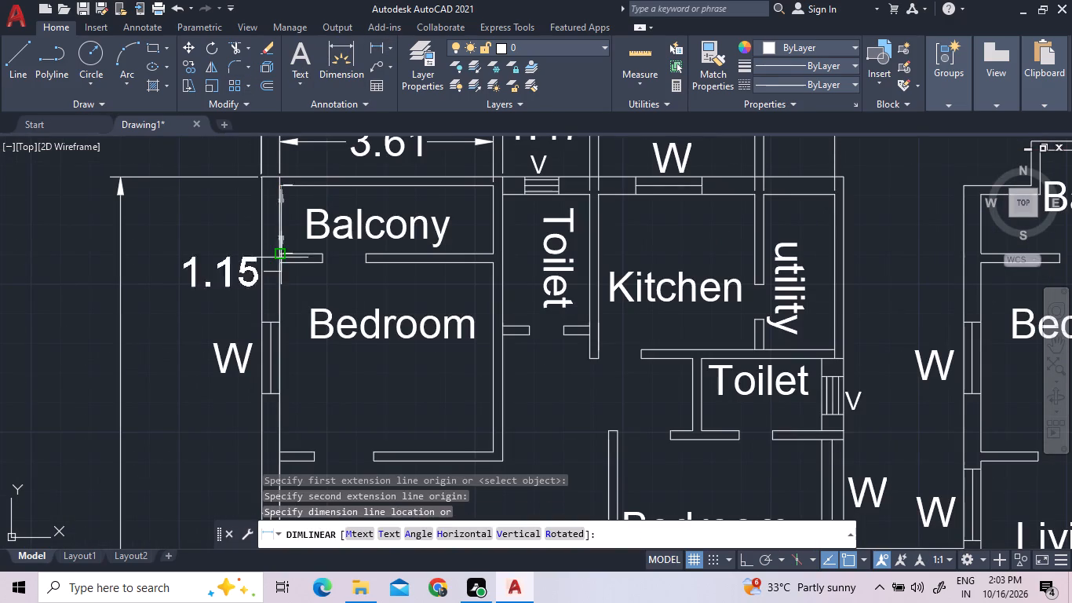
pyautogui.doubleClick(221, 263)
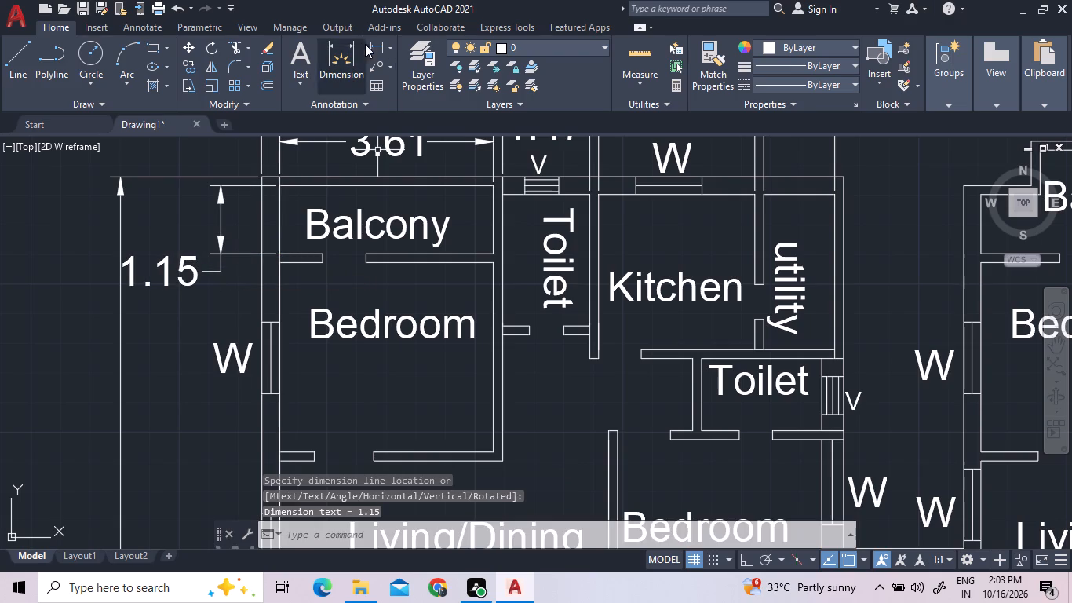
# Add a vertical linear dimension of the inner length of the Bedroom below the upper-left flat's Balcony, placed outside the side wall beyond the W label.
pyautogui.doubleClick(377, 42)
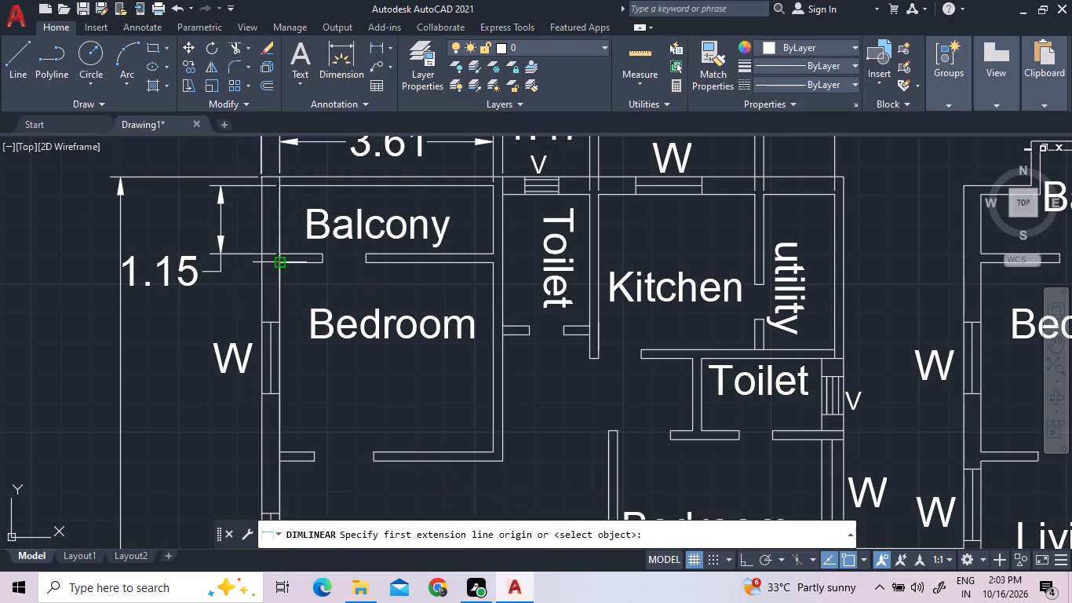
pyautogui.click(281, 261)
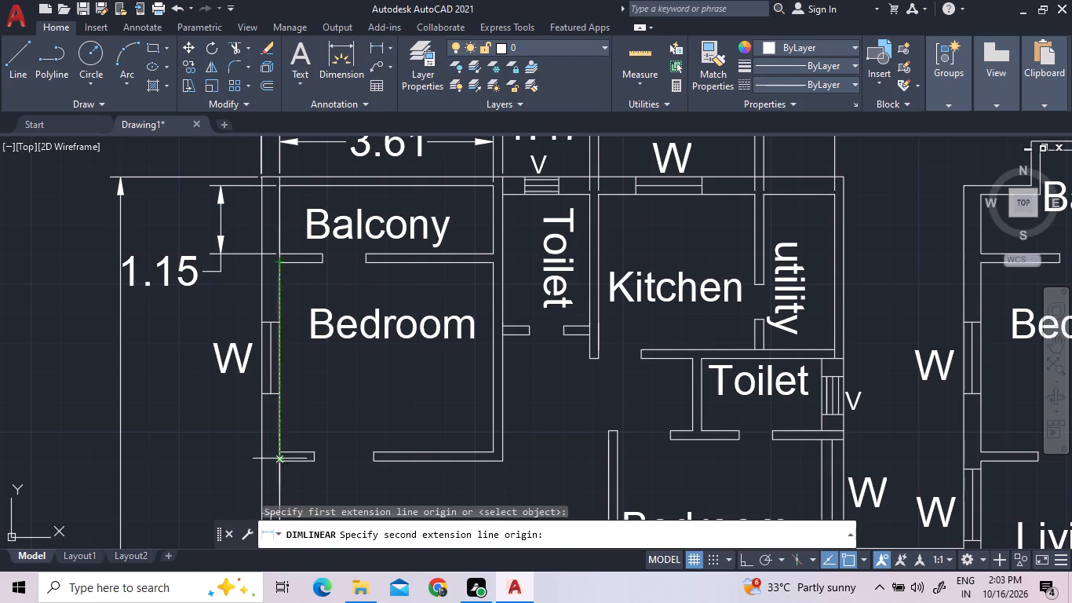
pyautogui.doubleClick(279, 451)
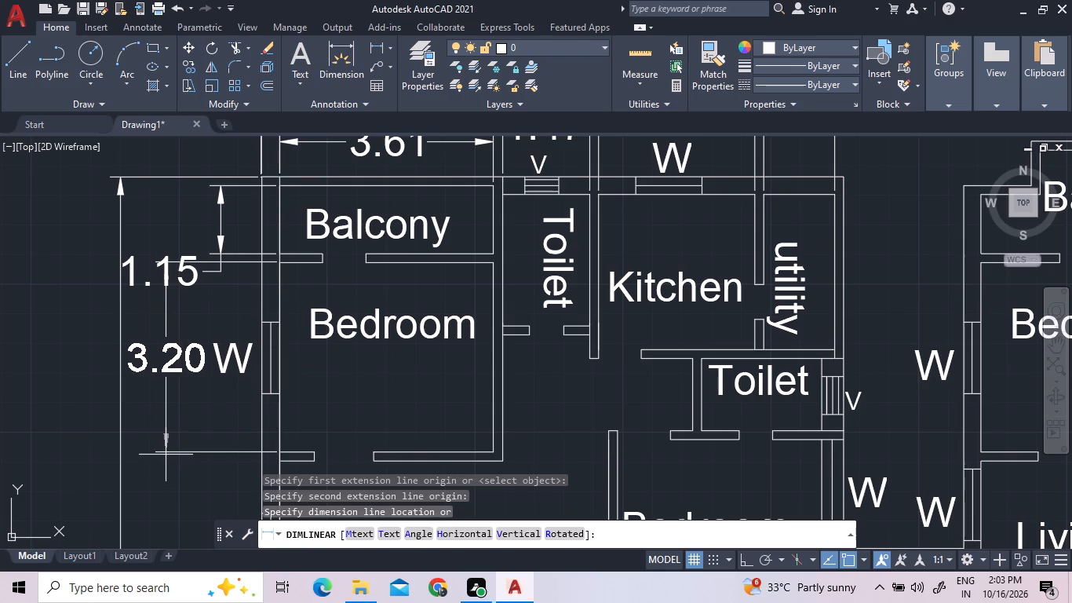
pyautogui.doubleClick(166, 455)
# Add a vertical linear dimension of the upper-left flat's Living/Dining from the Bedroom wall to the corridor wall, placed outside the side wall.
pyautogui.scroll(-2, 233, 353)
pyautogui.scroll(-2, 235, 426)
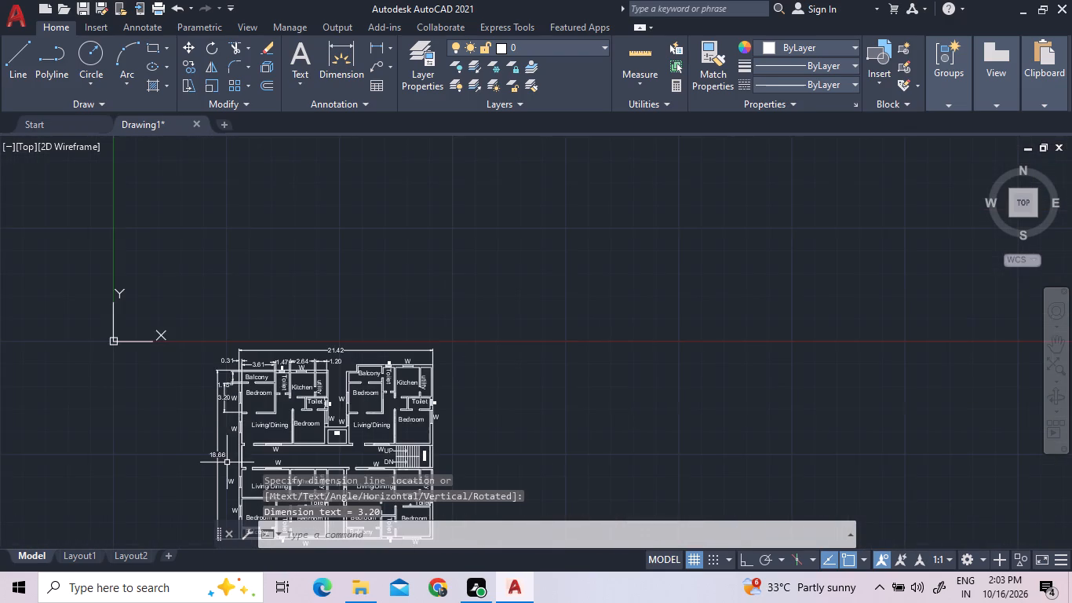
pyautogui.scroll(3, 226, 471)
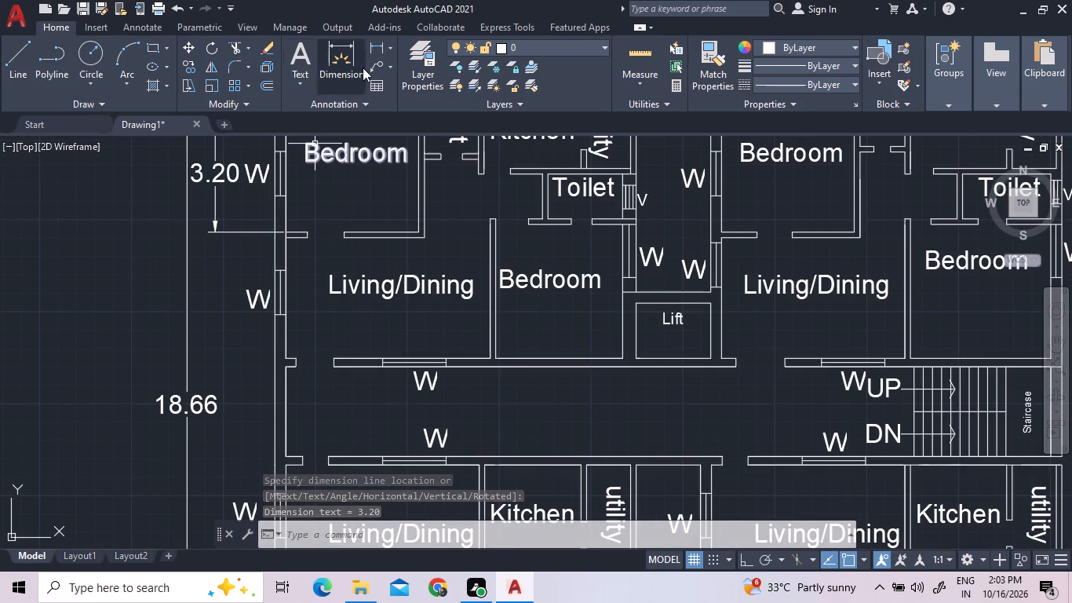
pyautogui.click(373, 42)
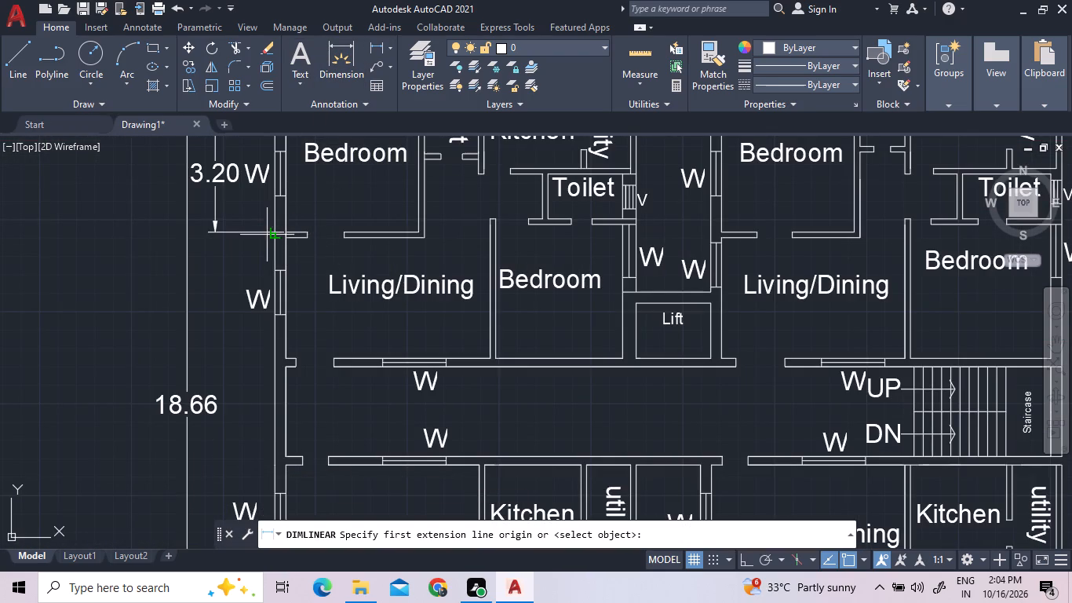
pyautogui.click(290, 242)
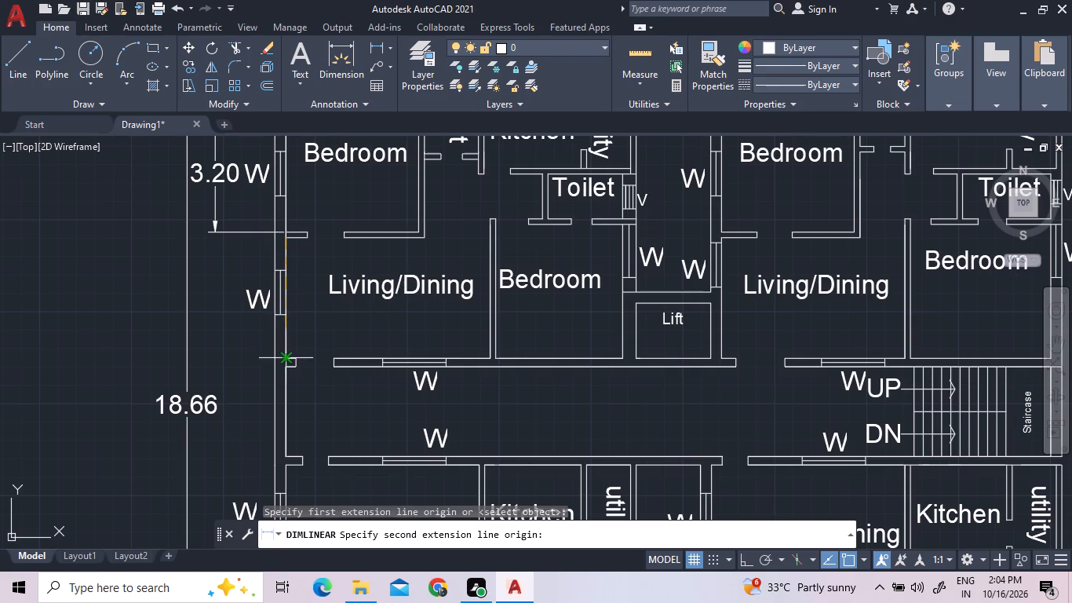
pyautogui.doubleClick(288, 356)
pyautogui.doubleClick(210, 352)
pyautogui.scroll(-3, 271, 283)
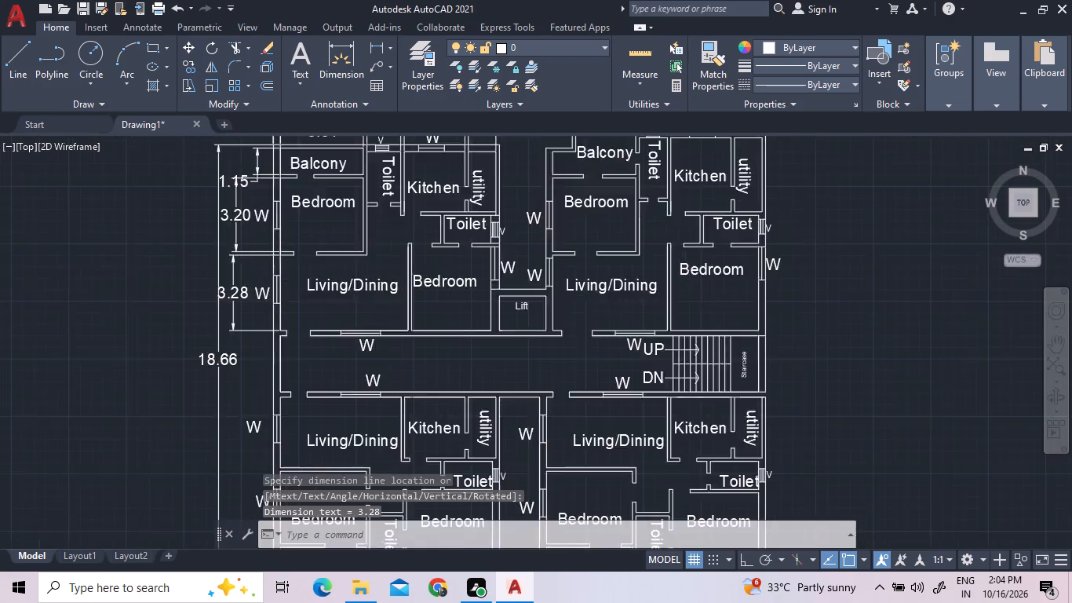
pyautogui.scroll(2, 288, 397)
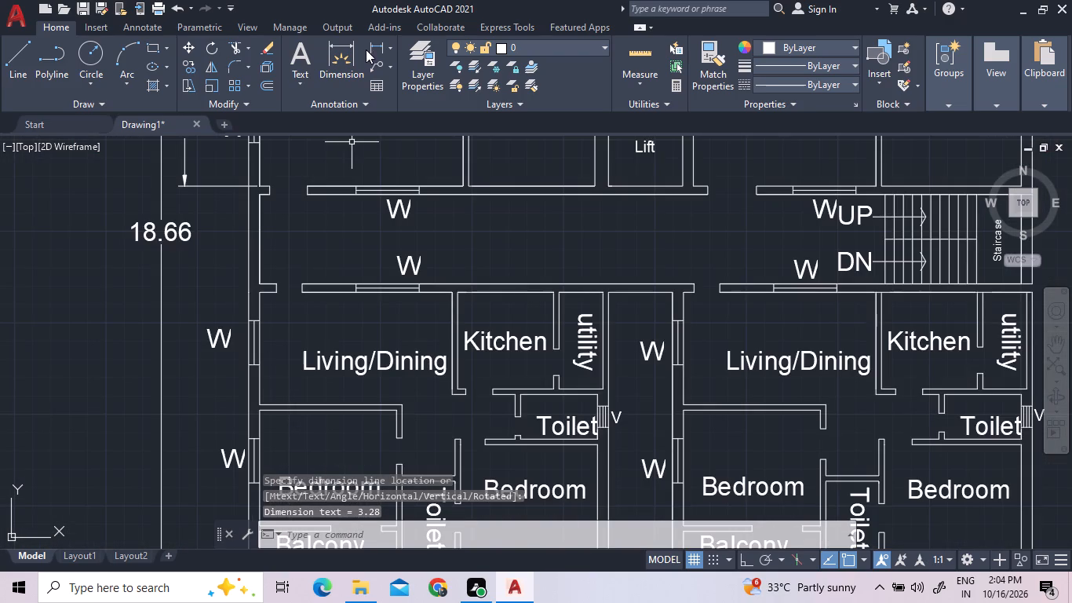
# Add a vertical linear dimension of the corridor's clear width between the upper and lower flats, placed outside the outer side wall.
pyautogui.click(378, 46)
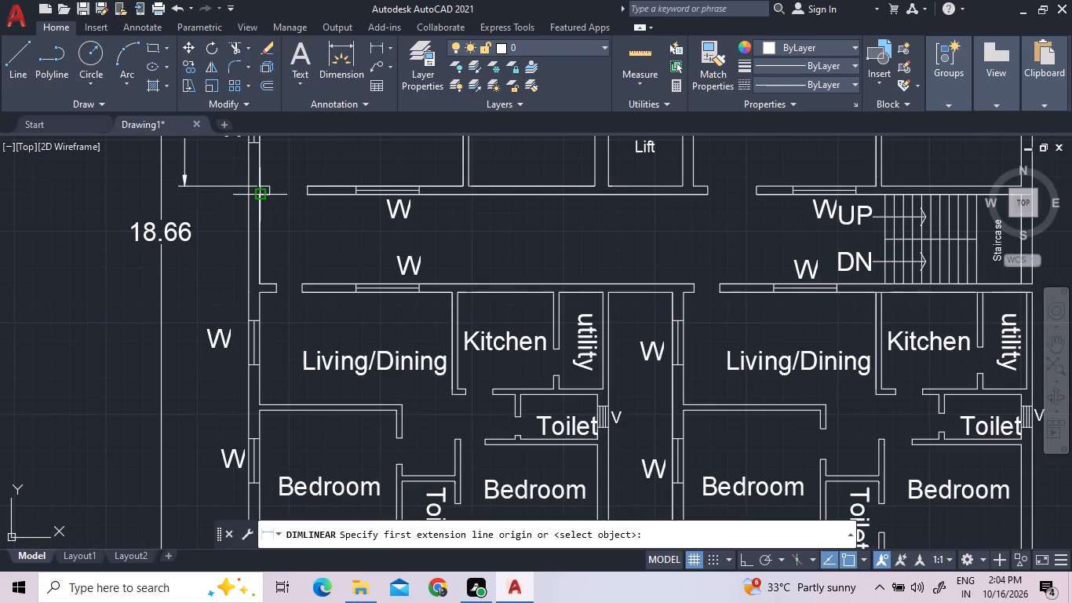
pyautogui.click(259, 195)
pyautogui.click(257, 280)
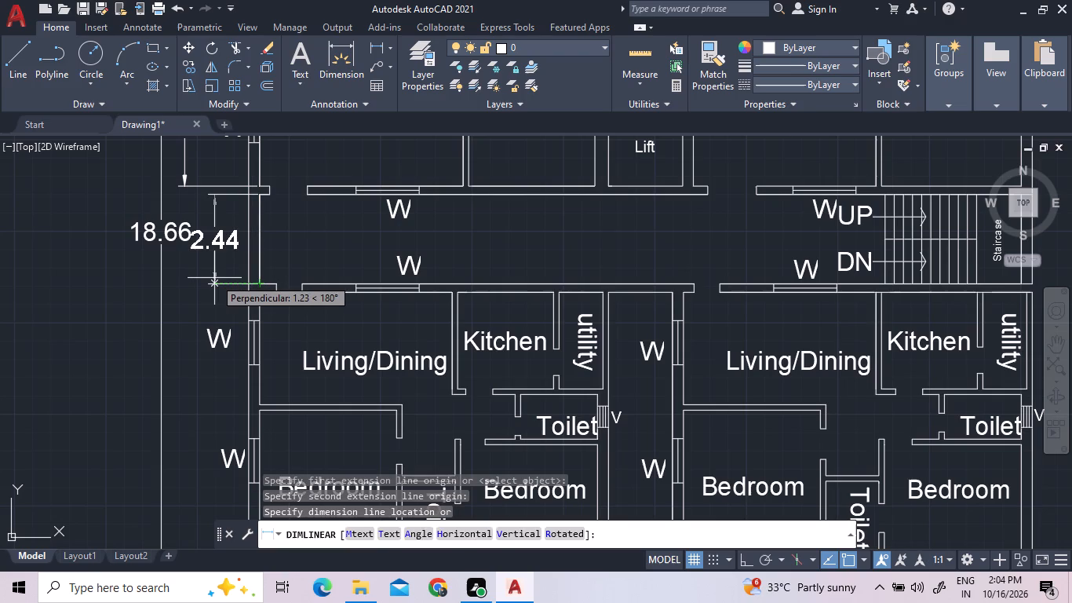
pyautogui.click(220, 280)
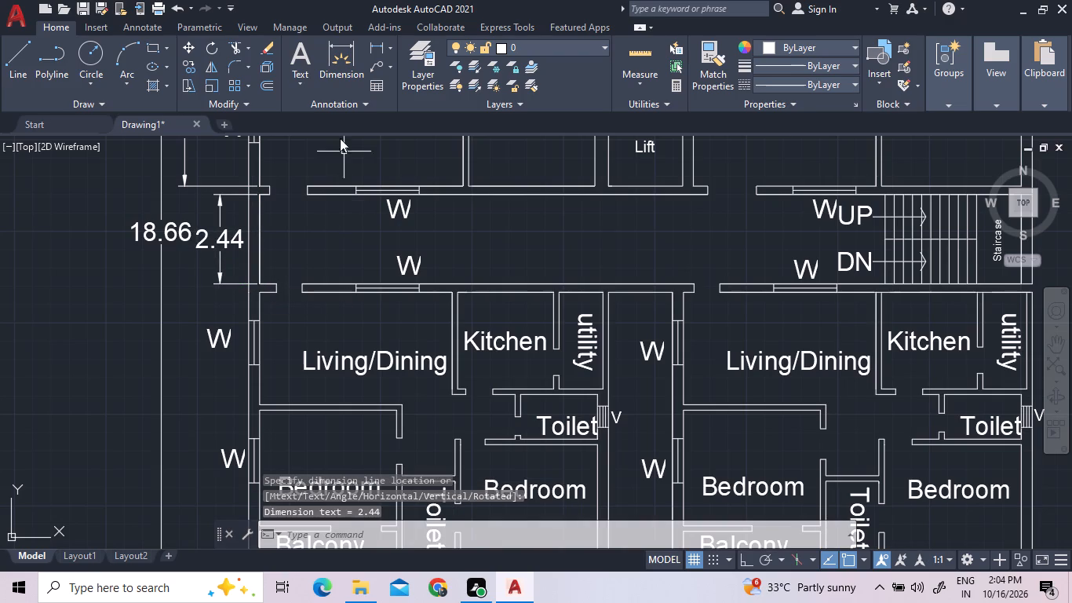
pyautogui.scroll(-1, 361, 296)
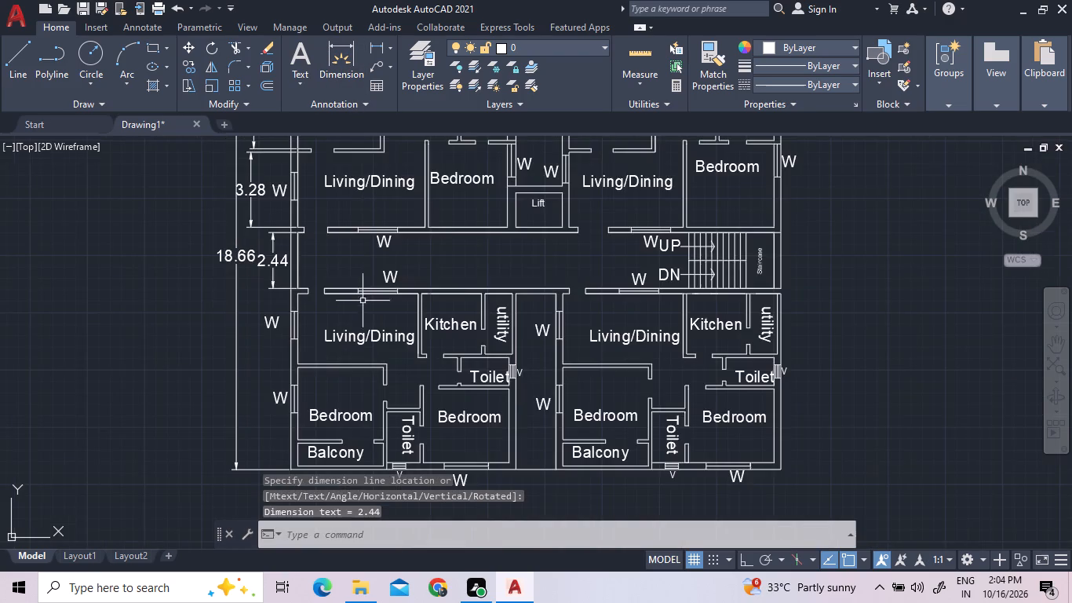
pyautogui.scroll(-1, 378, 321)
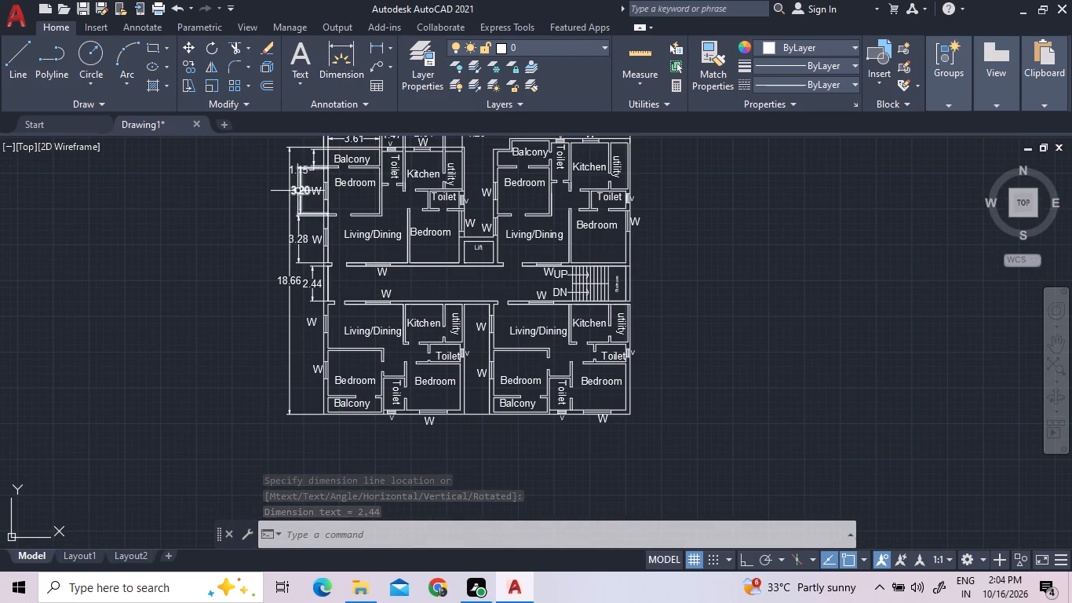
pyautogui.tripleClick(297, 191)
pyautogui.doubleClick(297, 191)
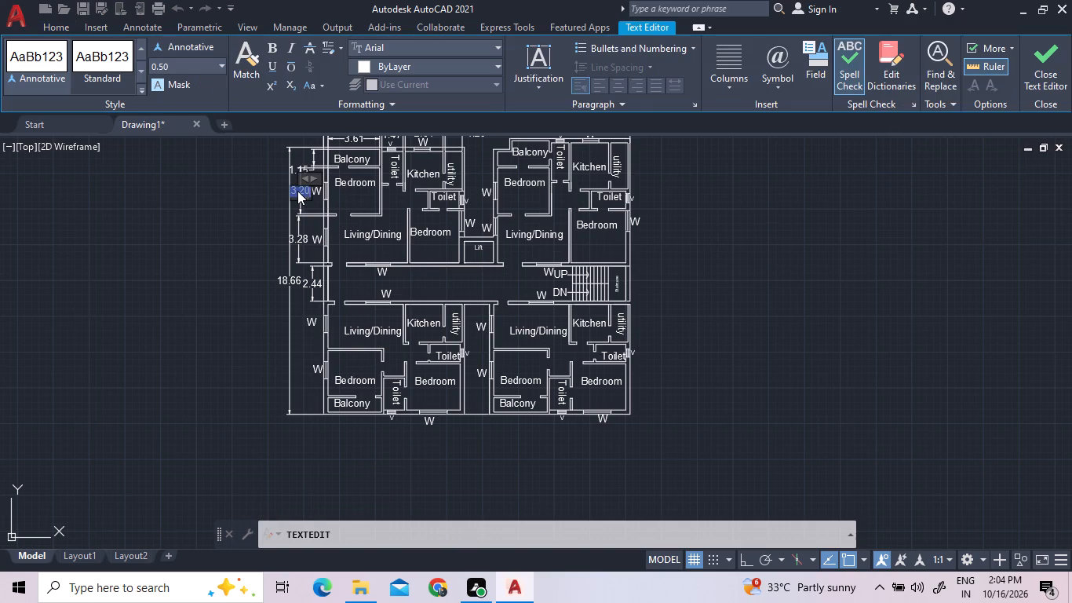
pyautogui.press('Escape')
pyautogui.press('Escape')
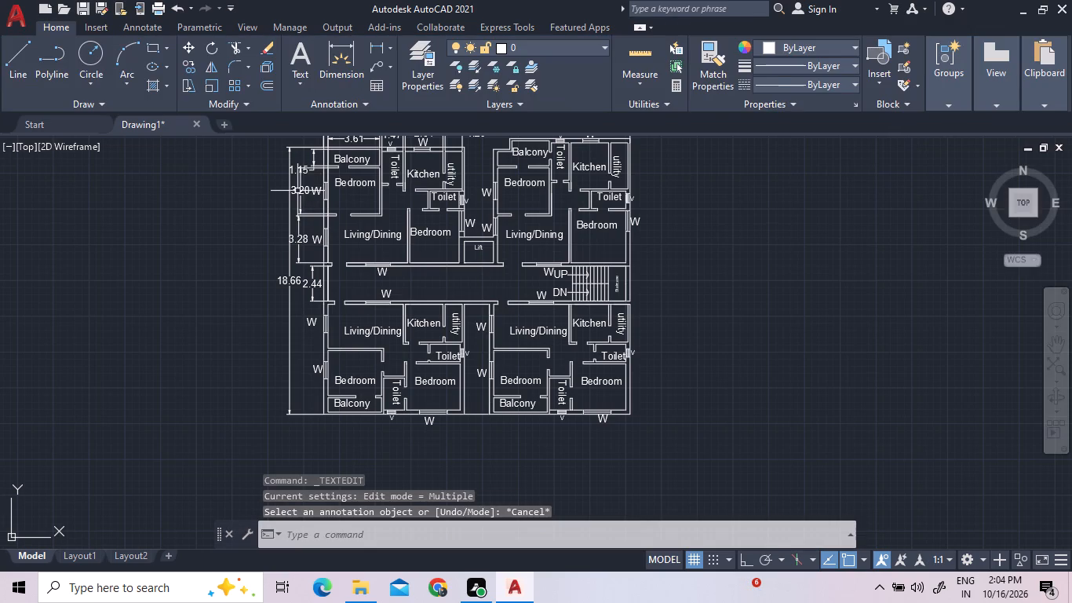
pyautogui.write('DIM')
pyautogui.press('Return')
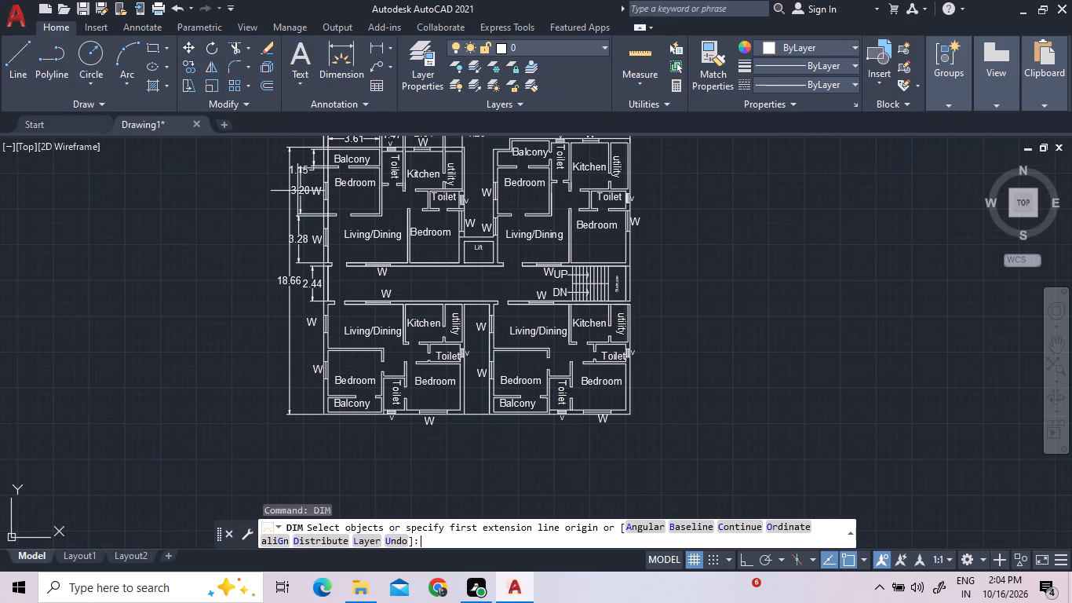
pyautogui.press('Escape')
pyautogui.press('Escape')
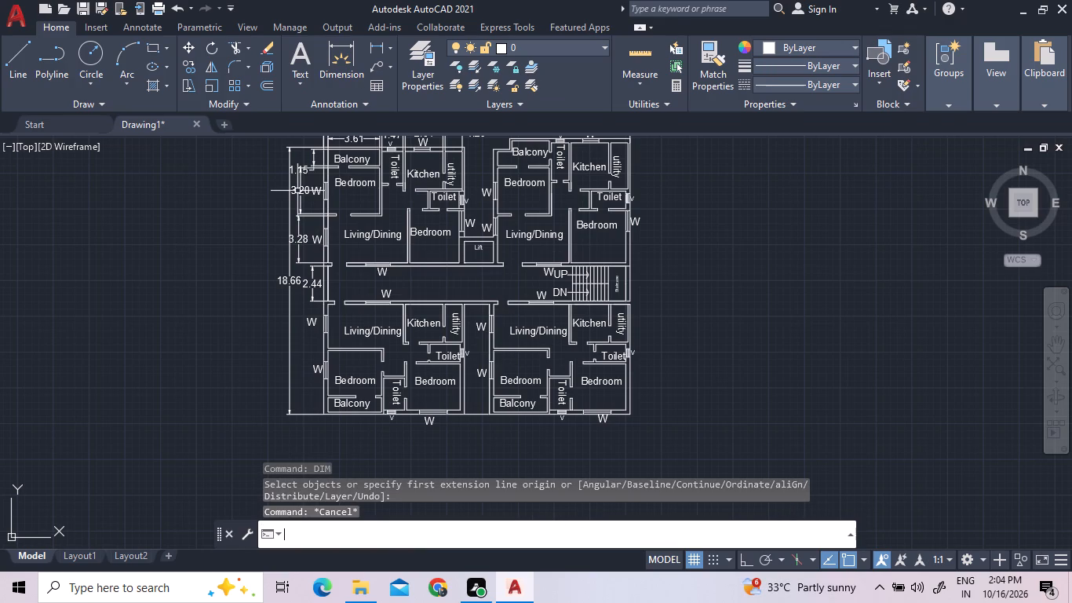
# Modify the Standard dimension style, setting its text height to 0.30.
pyautogui.write('DI')
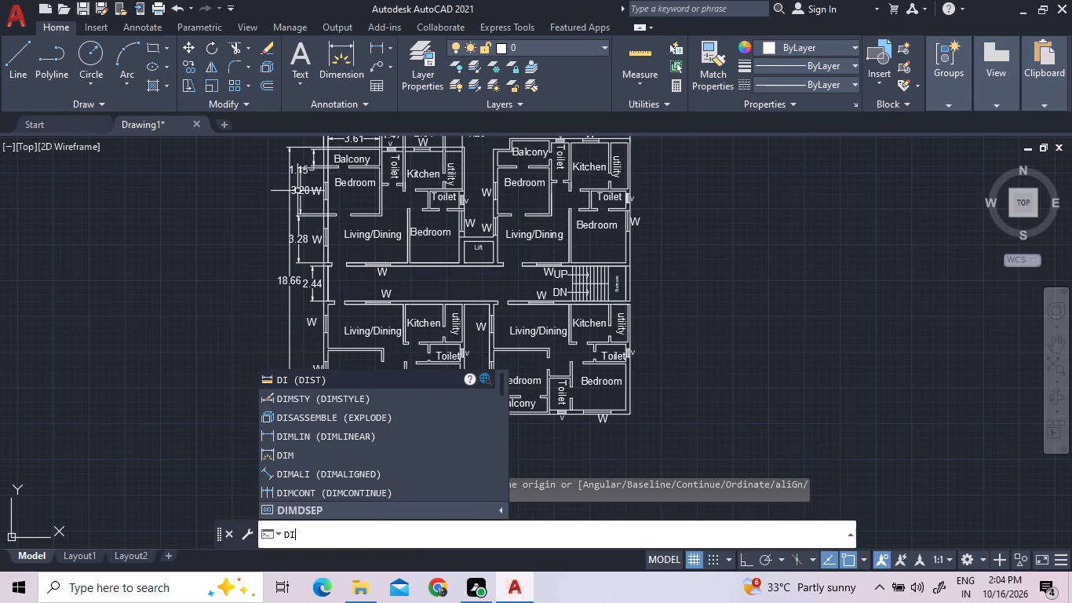
pyautogui.write('MS')
pyautogui.press('Return')
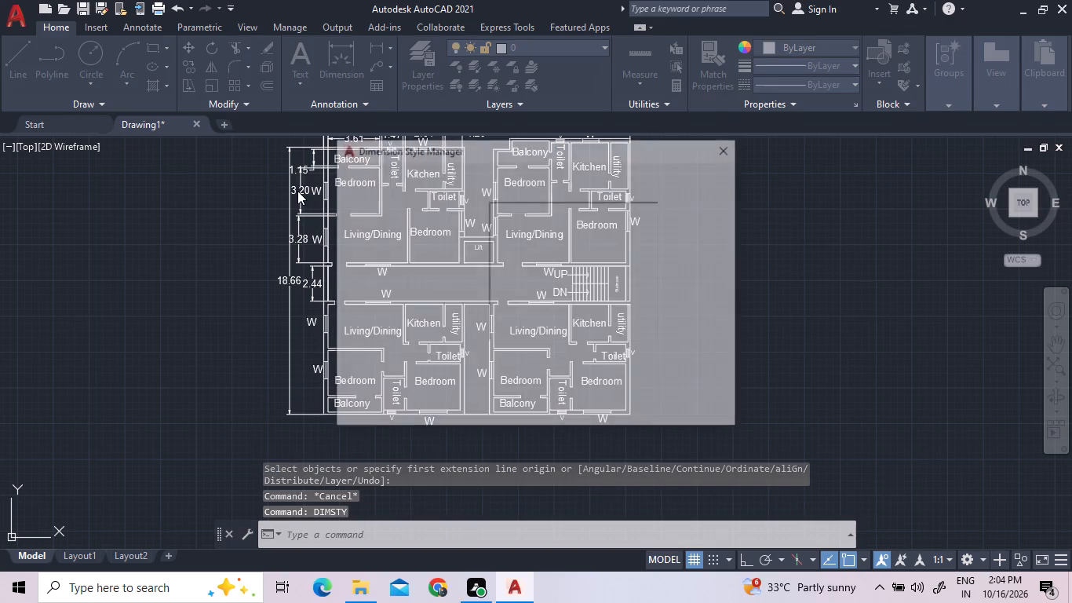
pyautogui.click(713, 254)
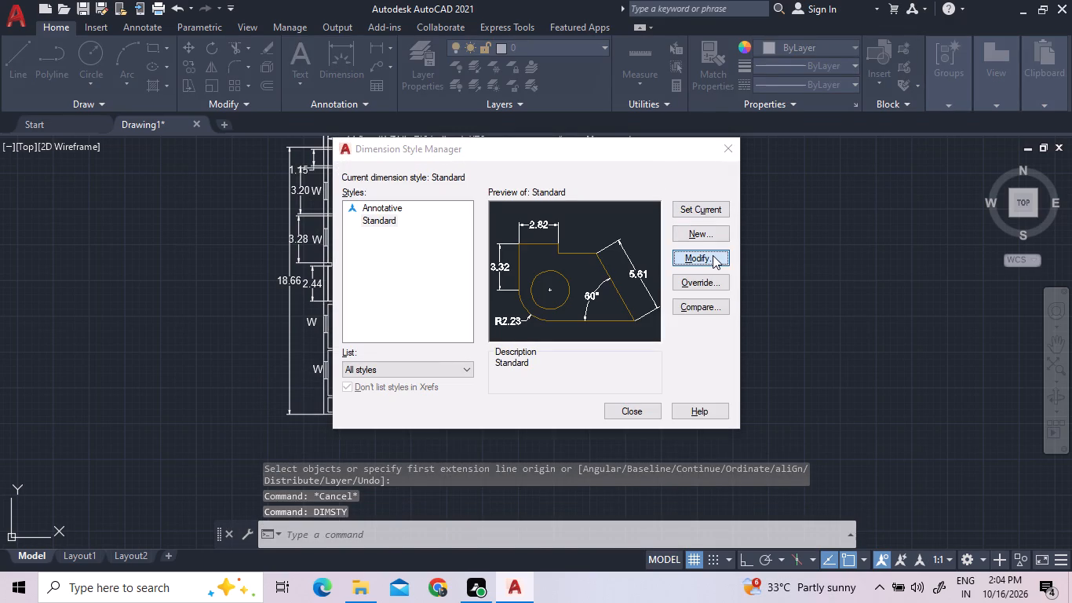
pyautogui.click(713, 255)
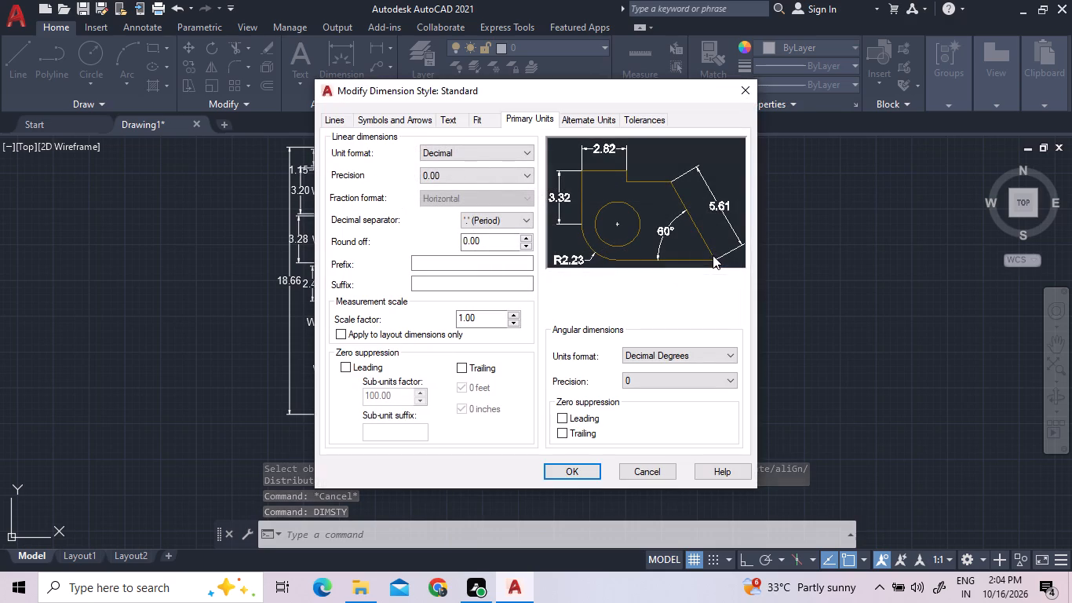
pyautogui.click(458, 119)
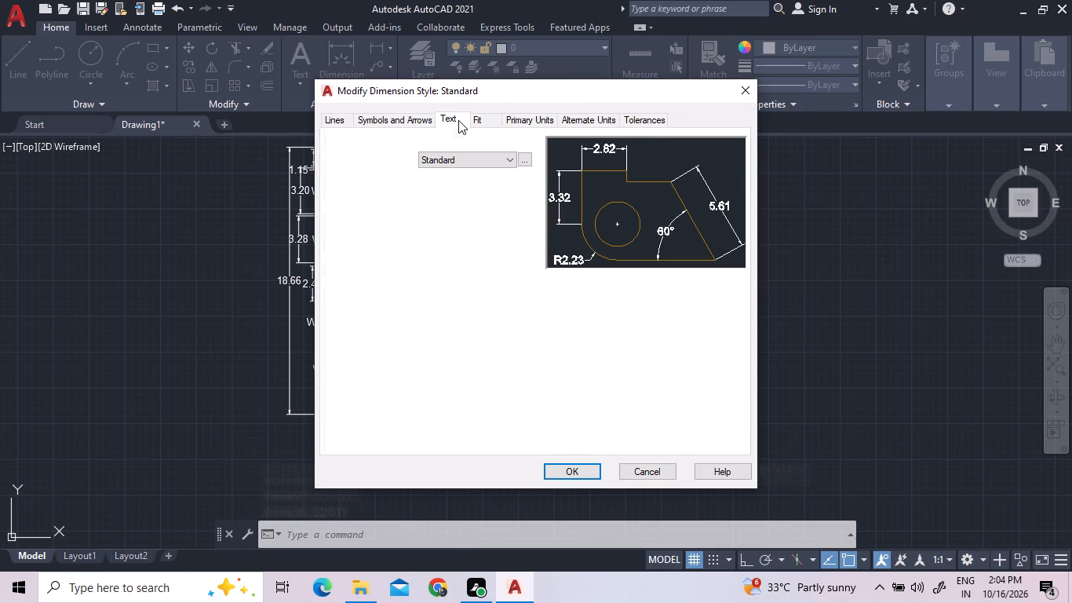
pyautogui.doubleClick(500, 236)
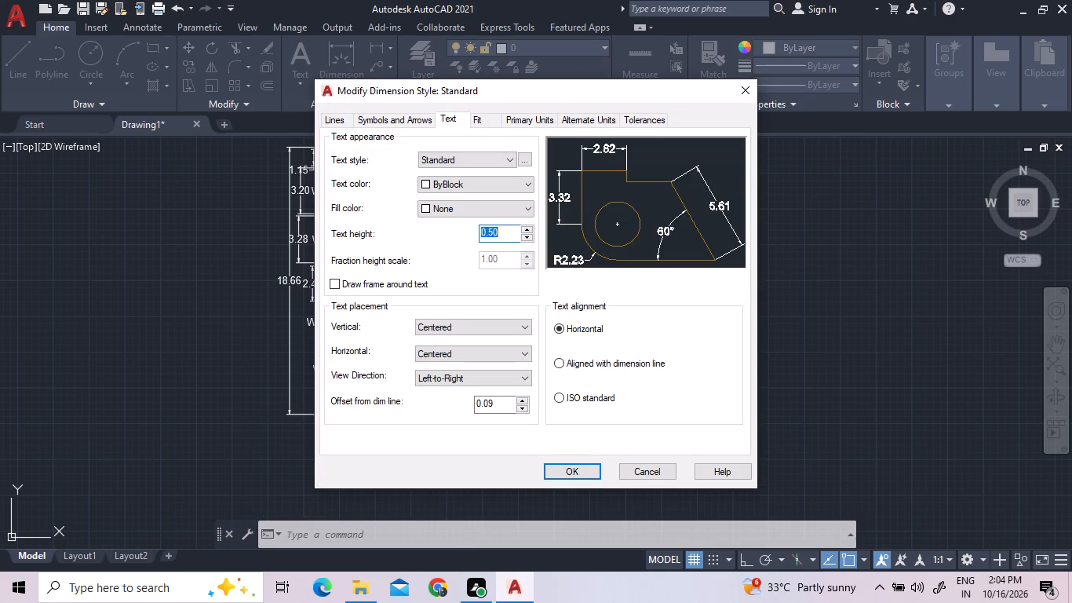
pyautogui.doubleClick(499, 234)
pyautogui.doubleClick(499, 234)
pyautogui.write('0.30')
pyautogui.press('Return')
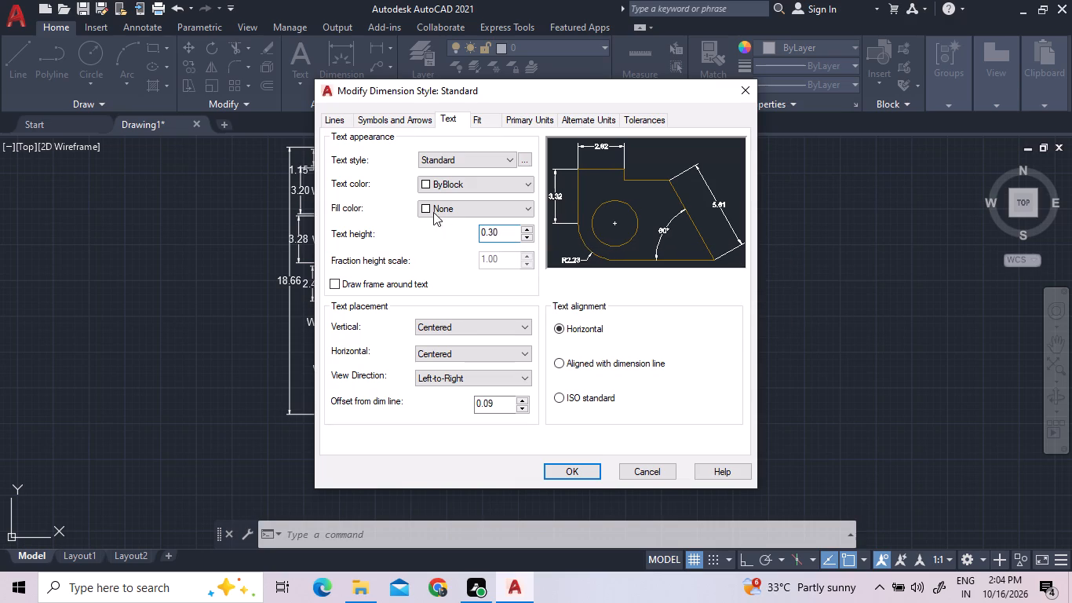
# Set the Standard dimension style's arrow size to 0.10.
pyautogui.click(410, 118)
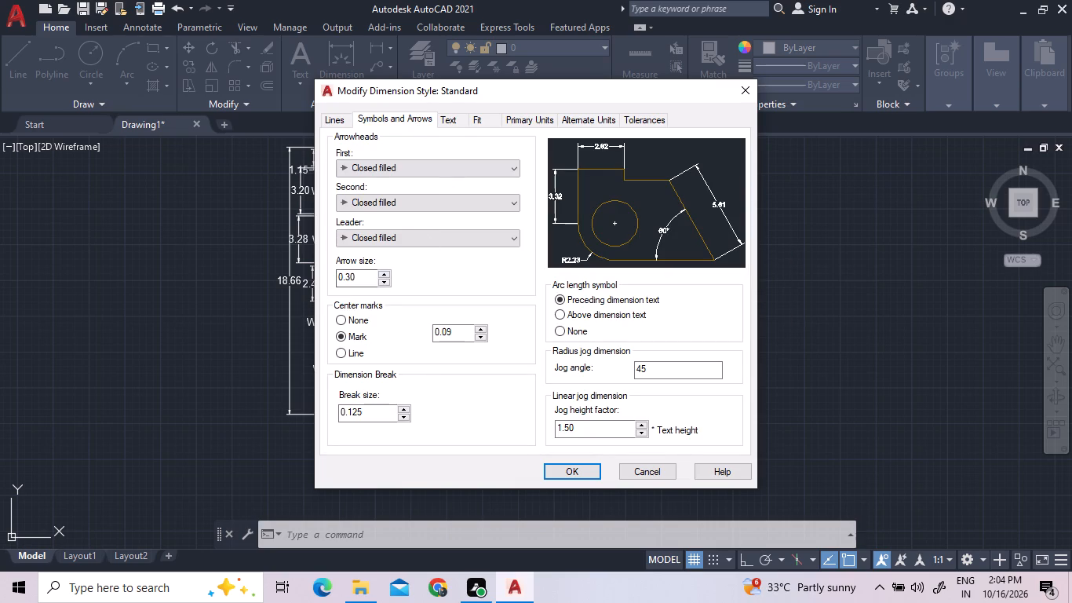
pyautogui.click(350, 281)
pyautogui.press('BackSpace')
pyautogui.press('1')
pyautogui.press('Return')
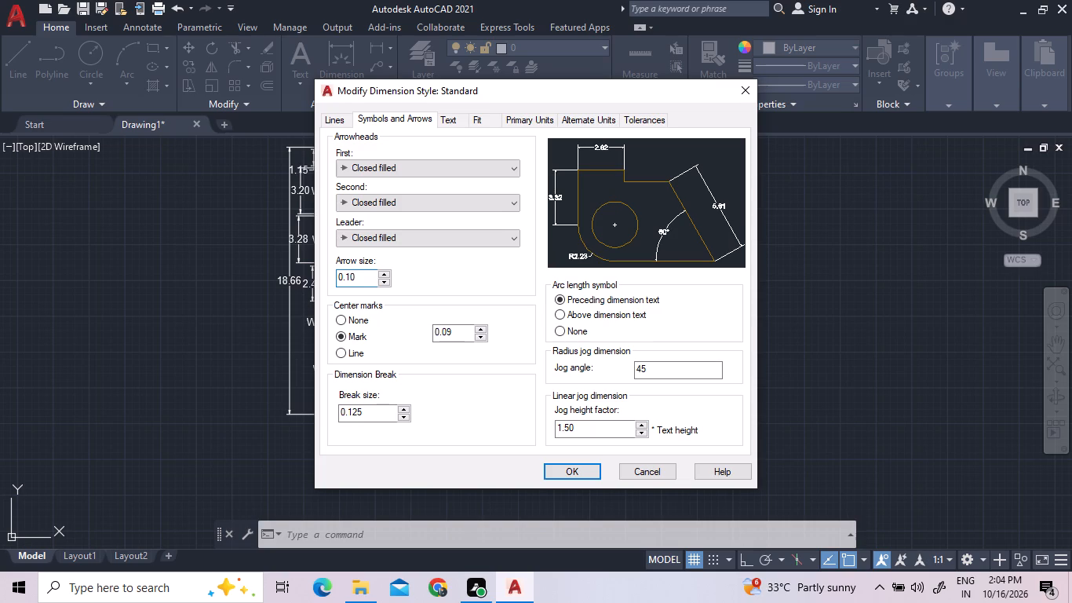
# Set the Standard dimension style's baseline spacing to 0.10, apply the style changes and close the style manager.
pyautogui.click(339, 118)
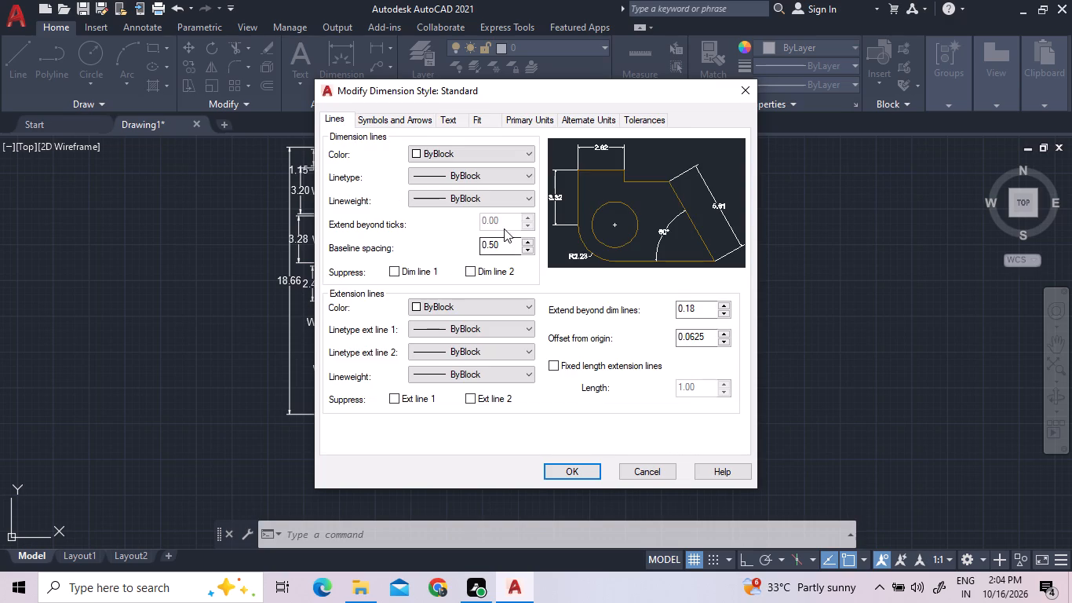
pyautogui.click(505, 246)
pyautogui.press('BackSpace')
pyautogui.press('BackSpace')
pyautogui.write('10')
pyautogui.press('Return')
pyautogui.press('Return')
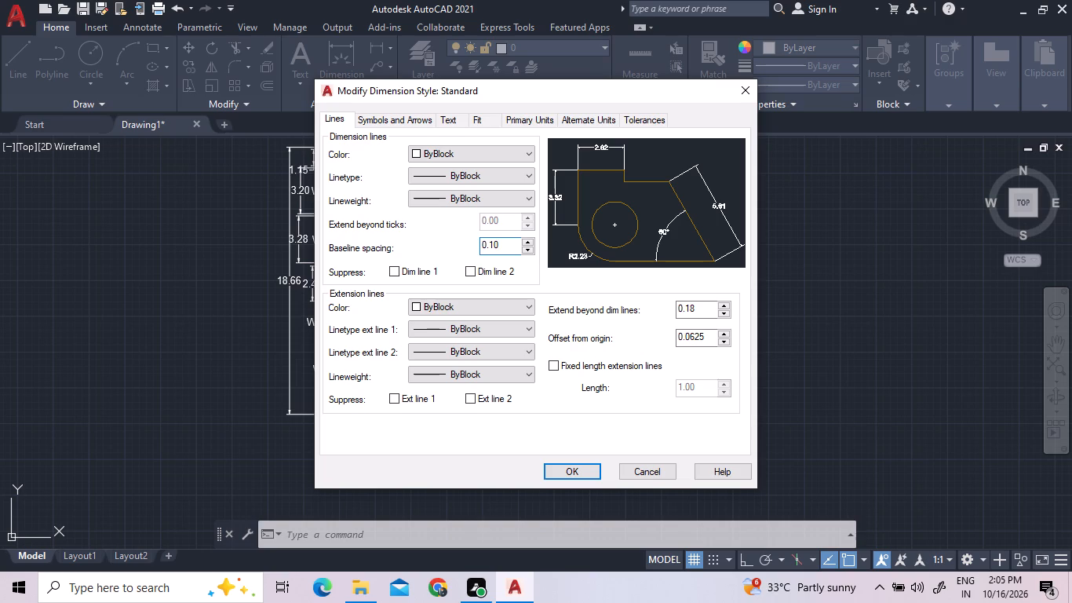
pyautogui.click(410, 122)
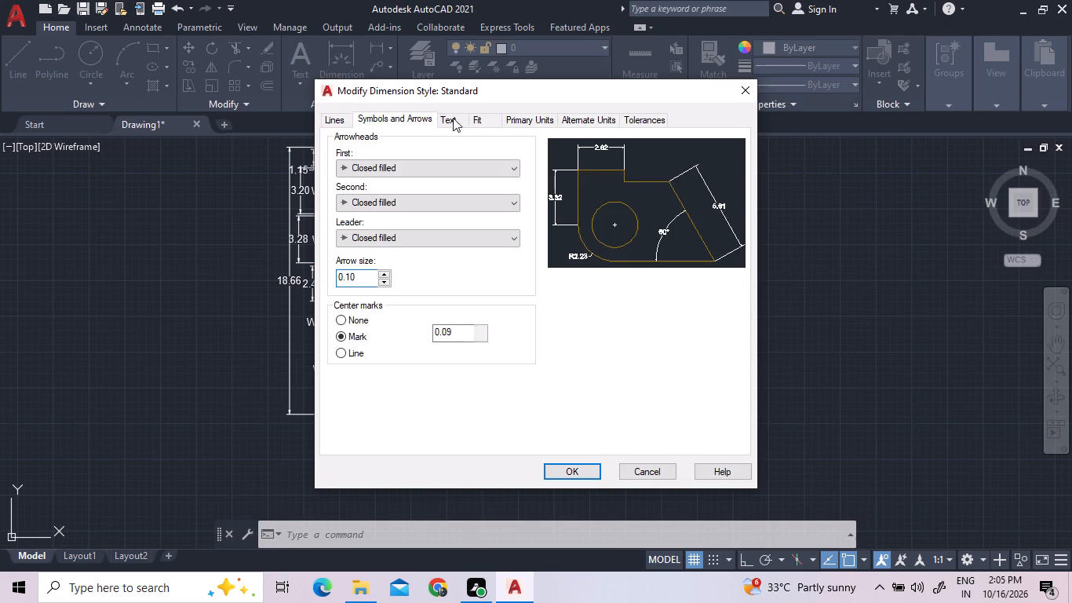
pyautogui.doubleClick(472, 122)
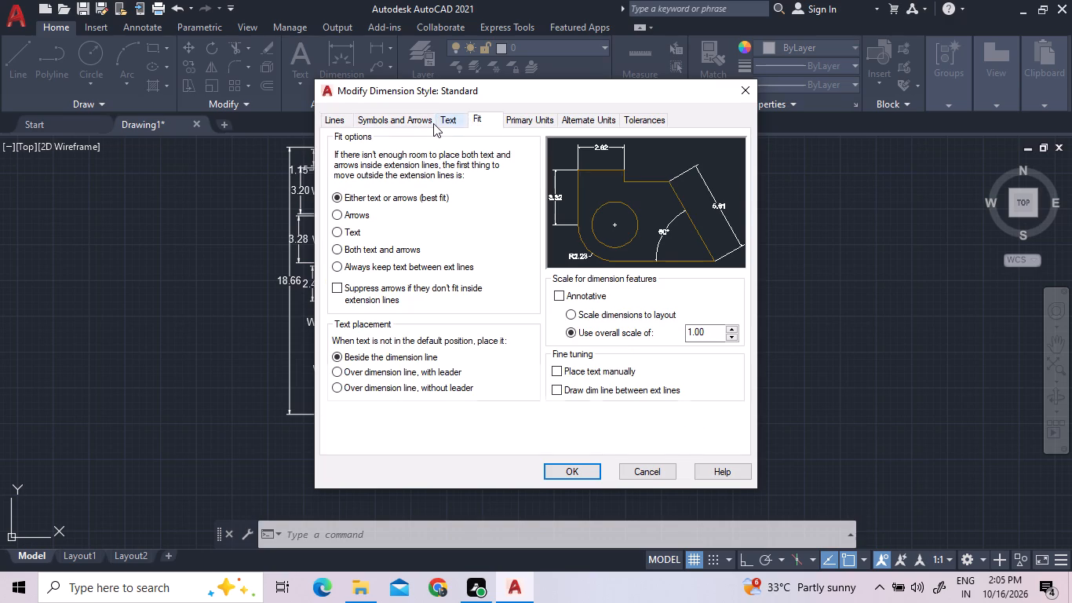
pyautogui.doubleClick(451, 125)
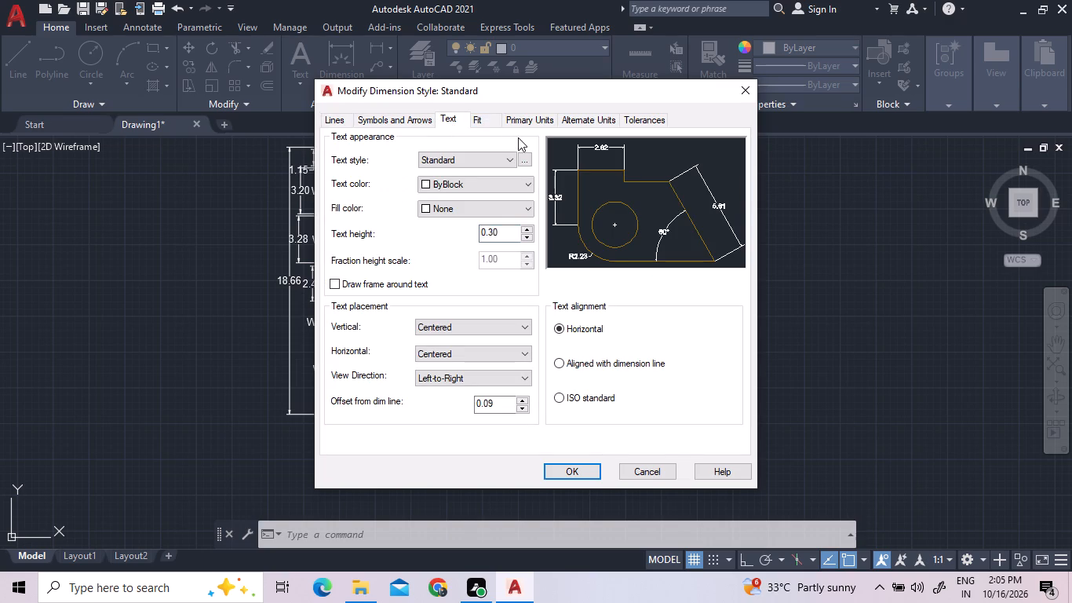
pyautogui.click(527, 122)
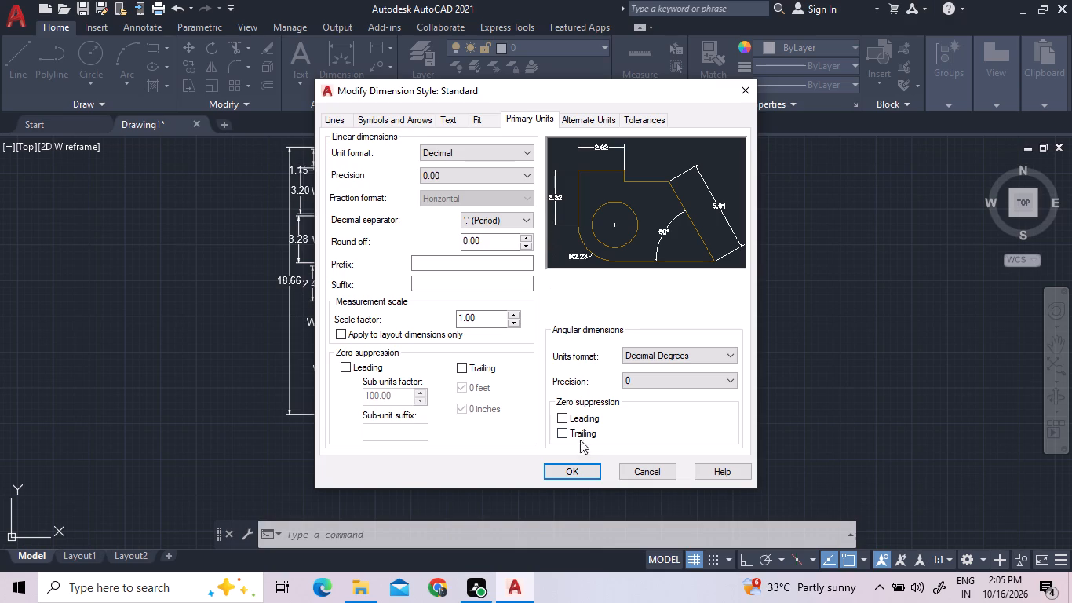
pyautogui.doubleClick(567, 465)
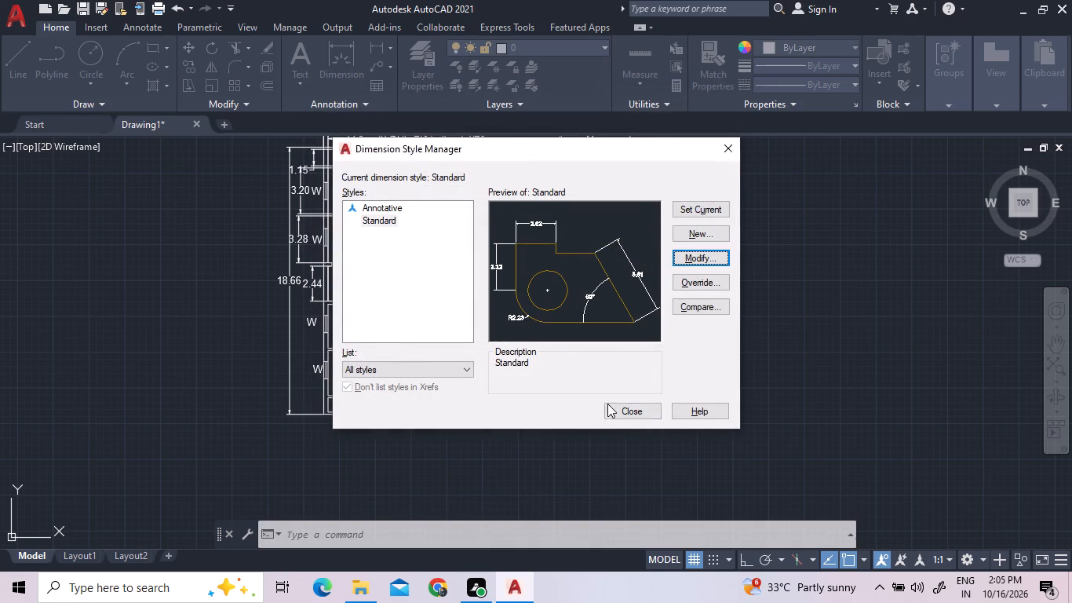
pyautogui.doubleClick(622, 407)
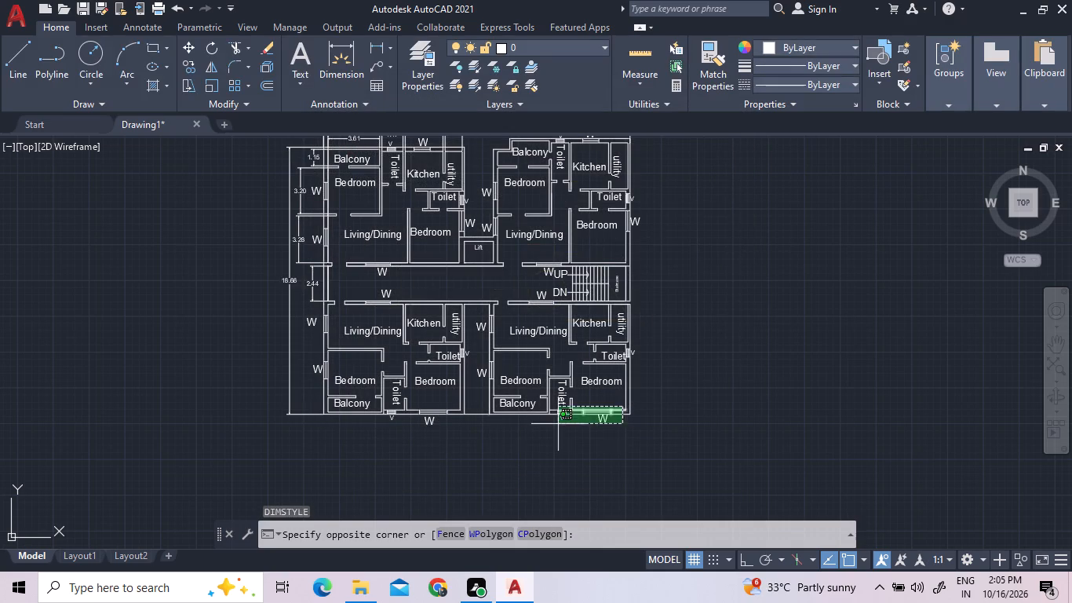
pyautogui.scroll(-1, 553, 451)
pyautogui.press('Escape')
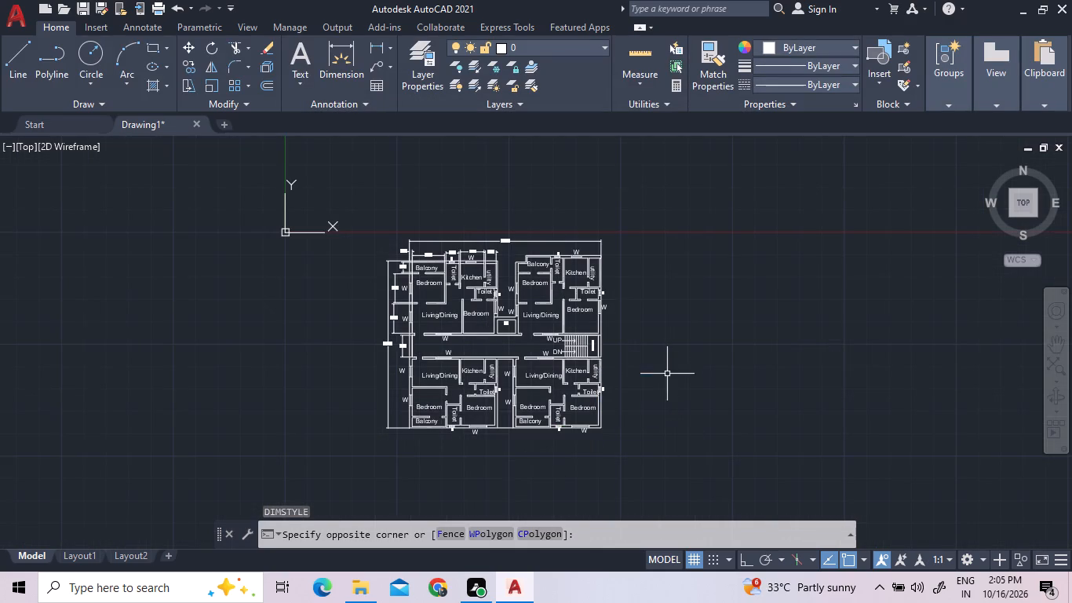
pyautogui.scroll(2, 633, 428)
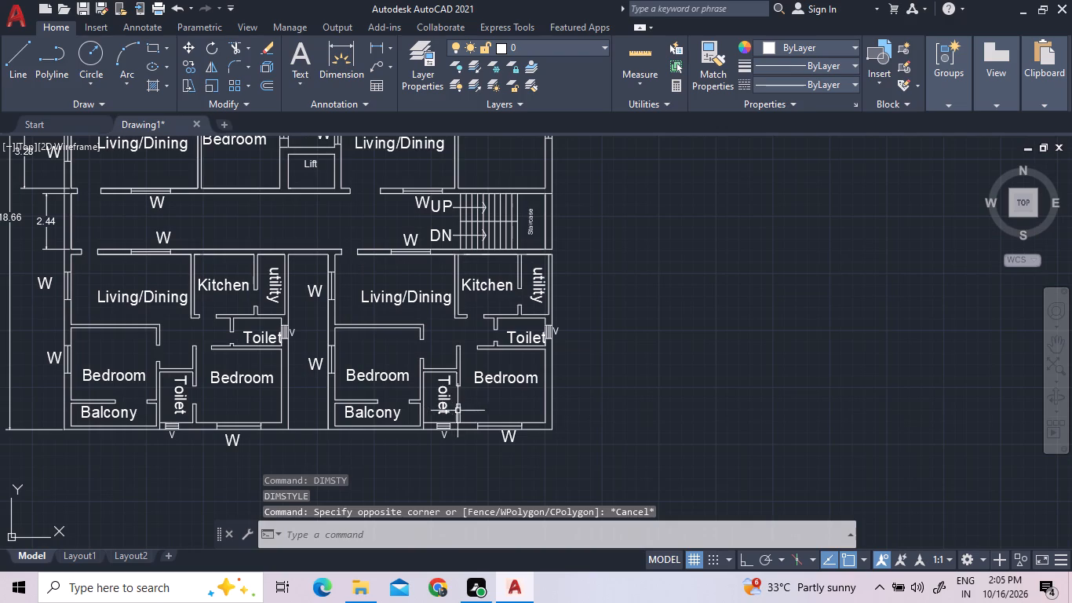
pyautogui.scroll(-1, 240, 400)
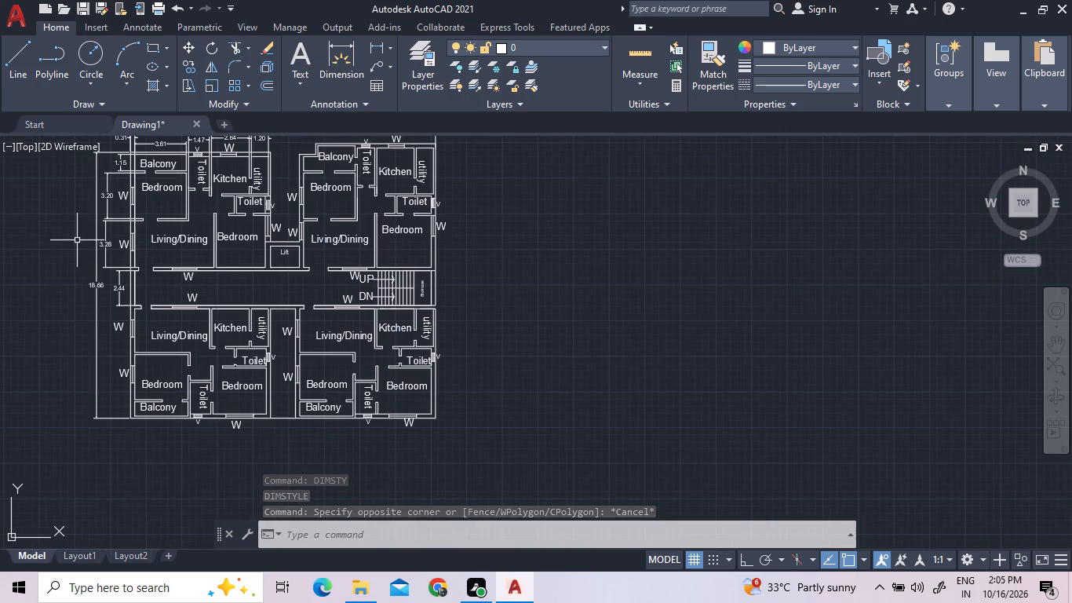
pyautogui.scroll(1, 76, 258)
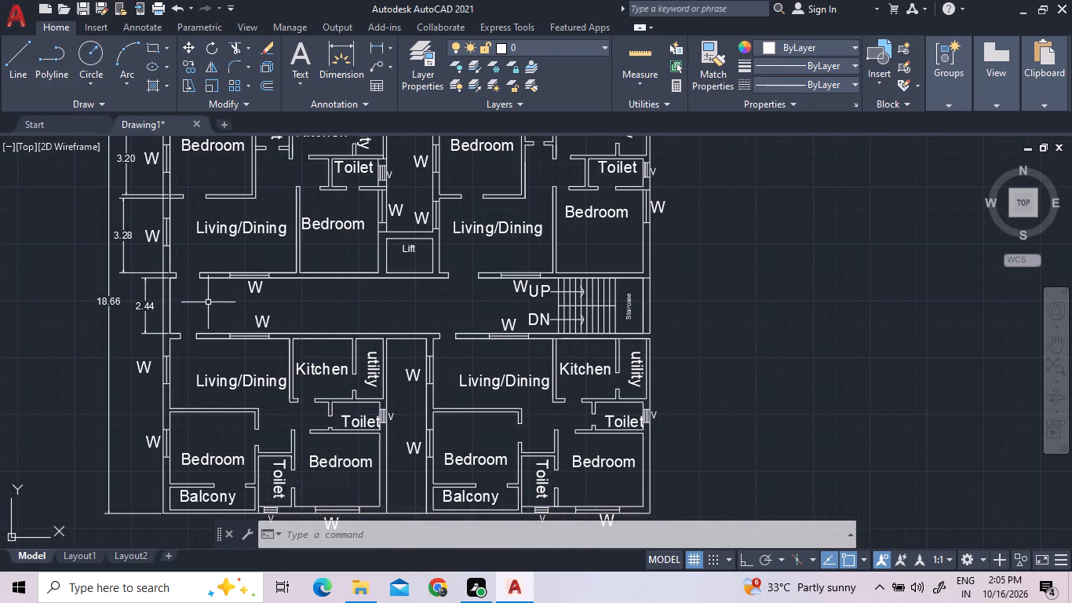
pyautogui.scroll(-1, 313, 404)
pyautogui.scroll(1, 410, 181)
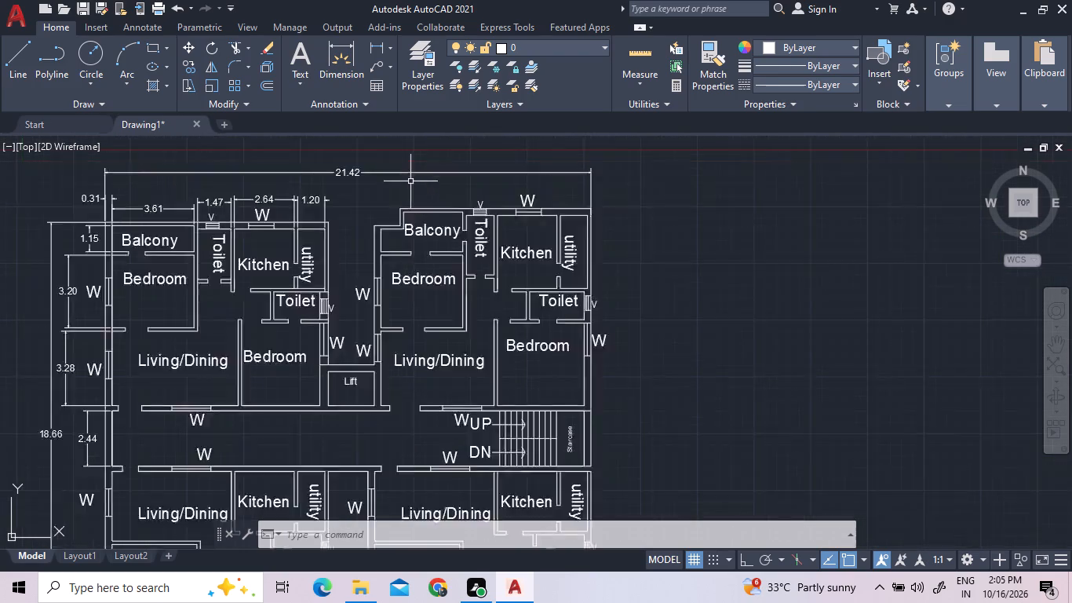
# Add a horizontal linear dimension across the gap between the two upper flats, in line with the existing room dimensions above the plan.
pyautogui.scroll(1, 410, 181)
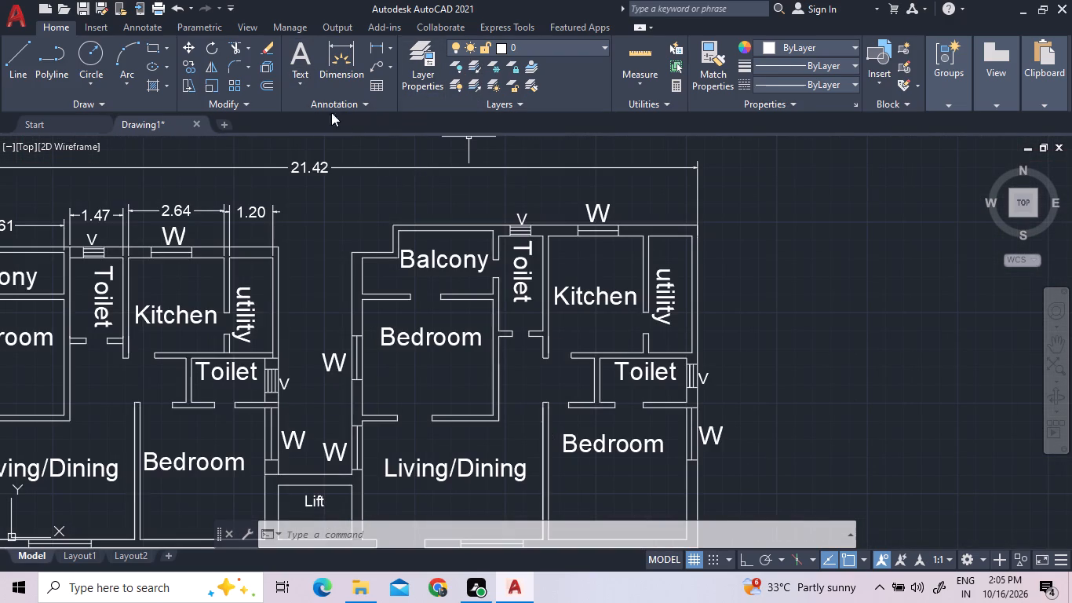
pyautogui.click(376, 42)
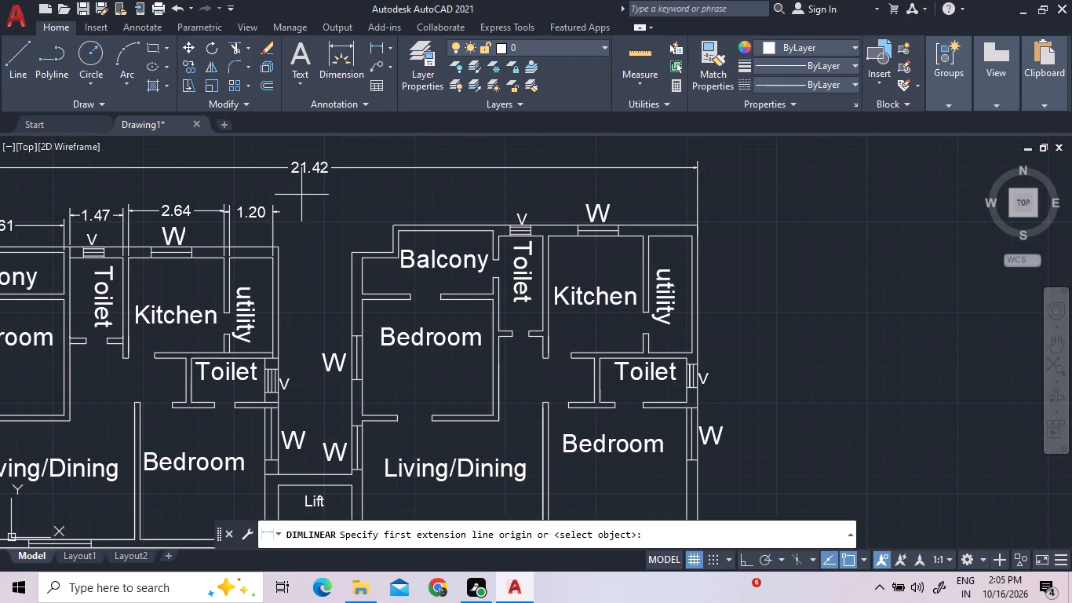
pyautogui.doubleClick(283, 246)
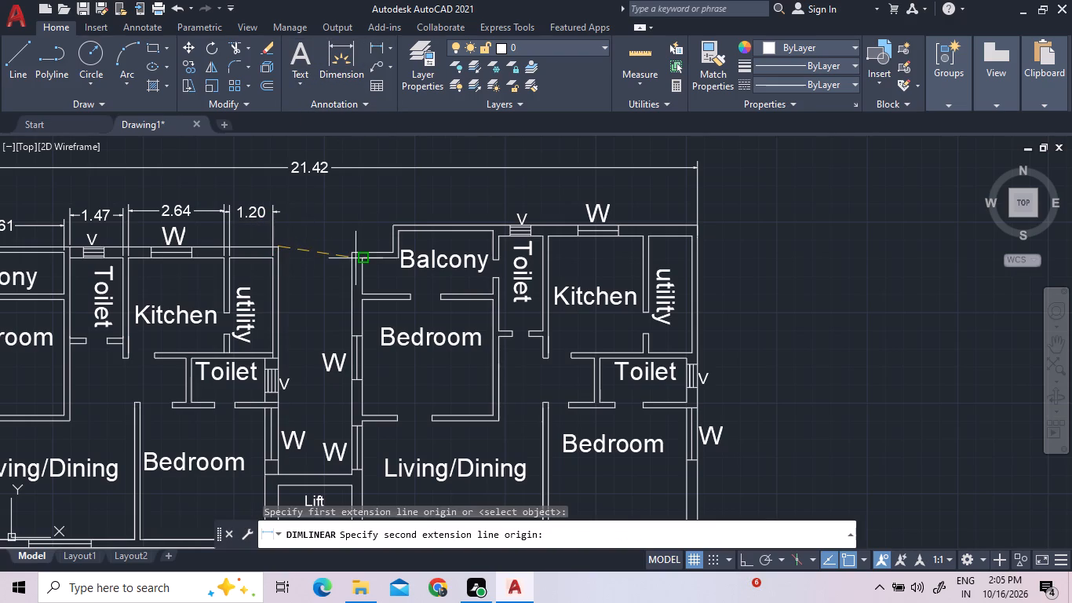
pyautogui.doubleClick(349, 253)
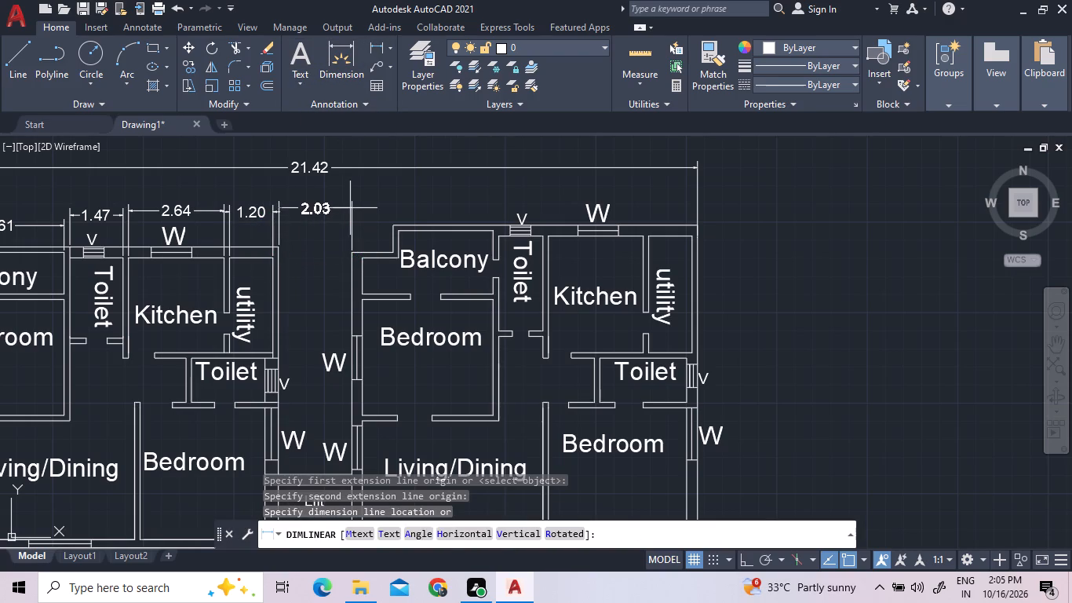
pyautogui.doubleClick(351, 213)
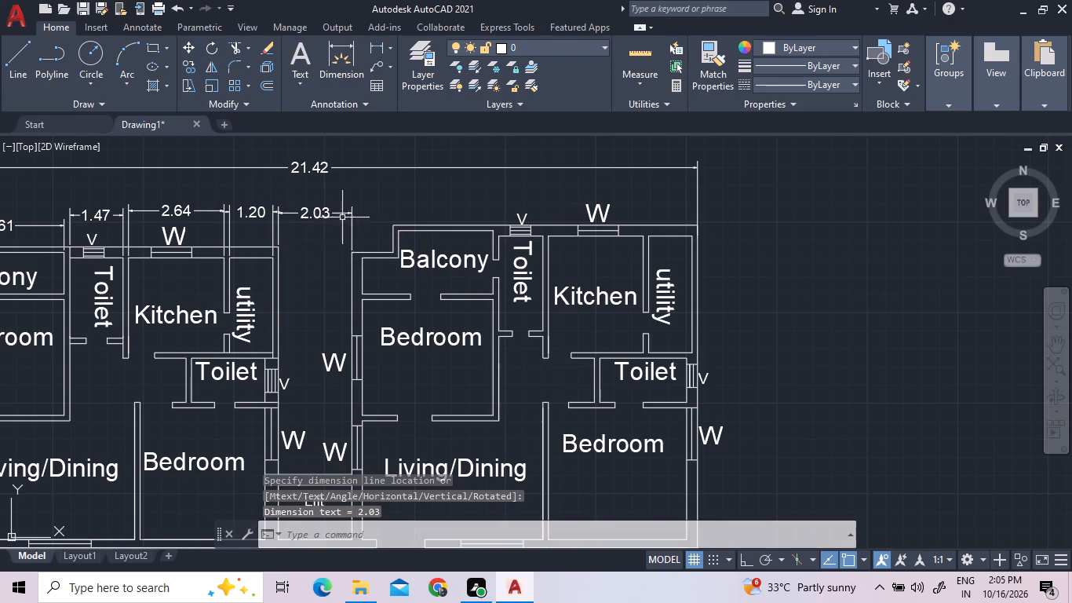
# Add a horizontal linear dimension of the stepped outer wall offset beside the upper-right flat's balcony, placed above the plan.
pyautogui.doubleClick(377, 49)
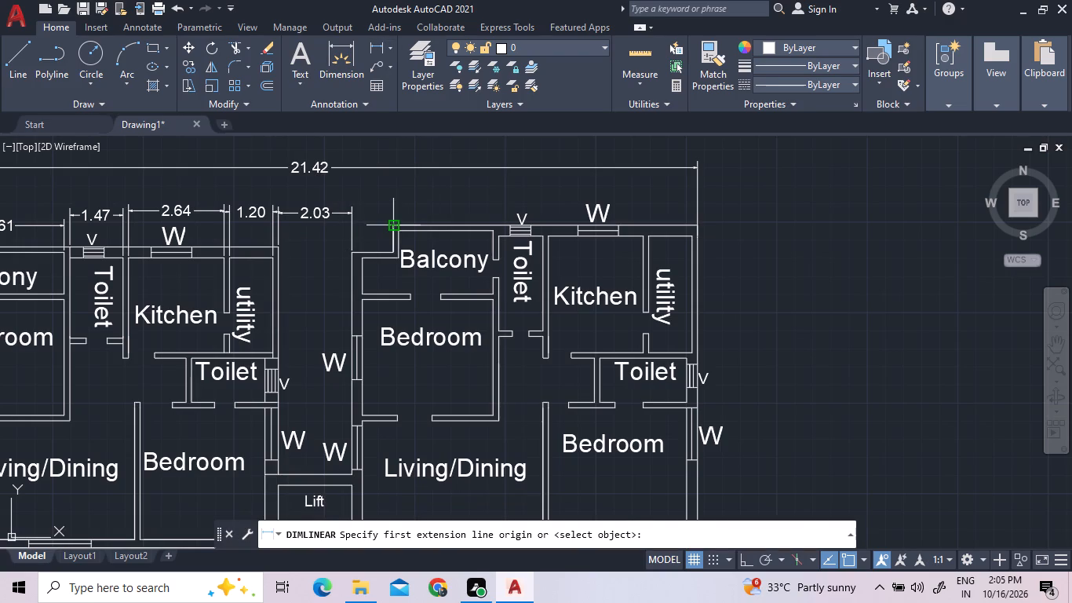
pyautogui.doubleClick(391, 230)
pyautogui.doubleClick(350, 227)
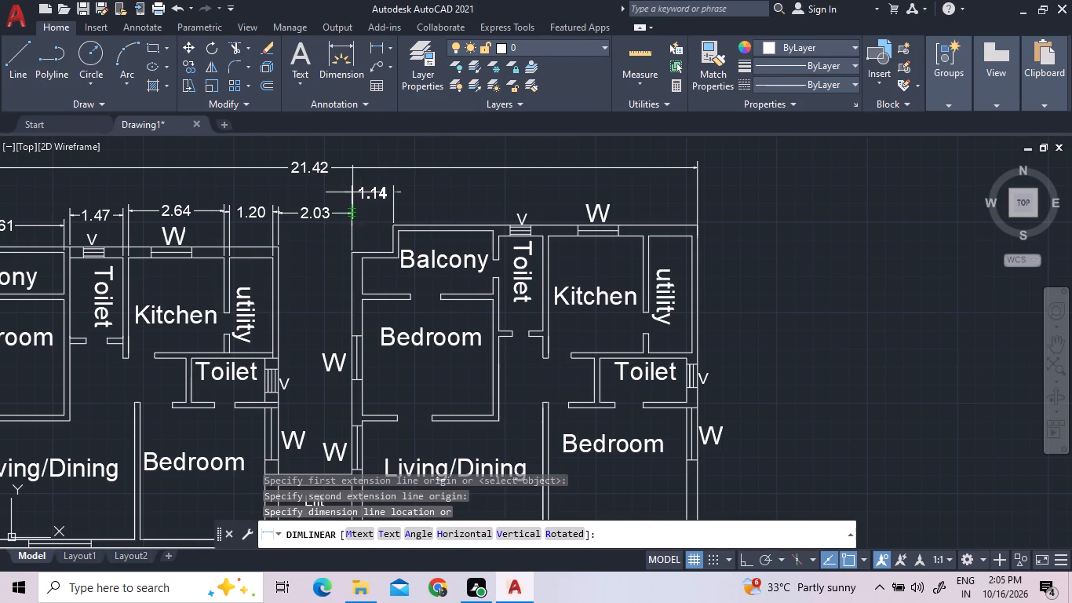
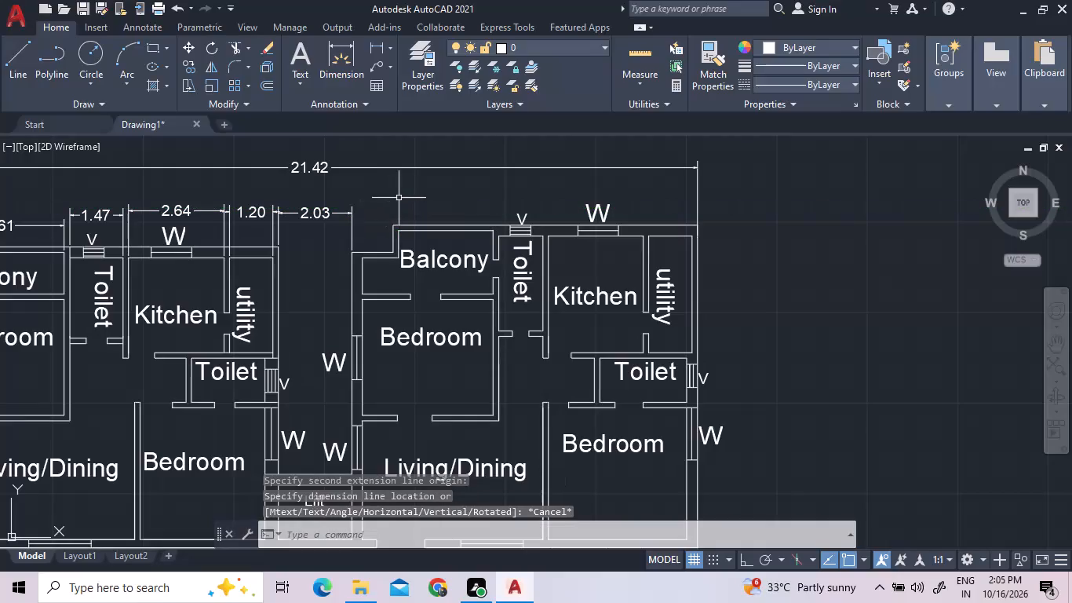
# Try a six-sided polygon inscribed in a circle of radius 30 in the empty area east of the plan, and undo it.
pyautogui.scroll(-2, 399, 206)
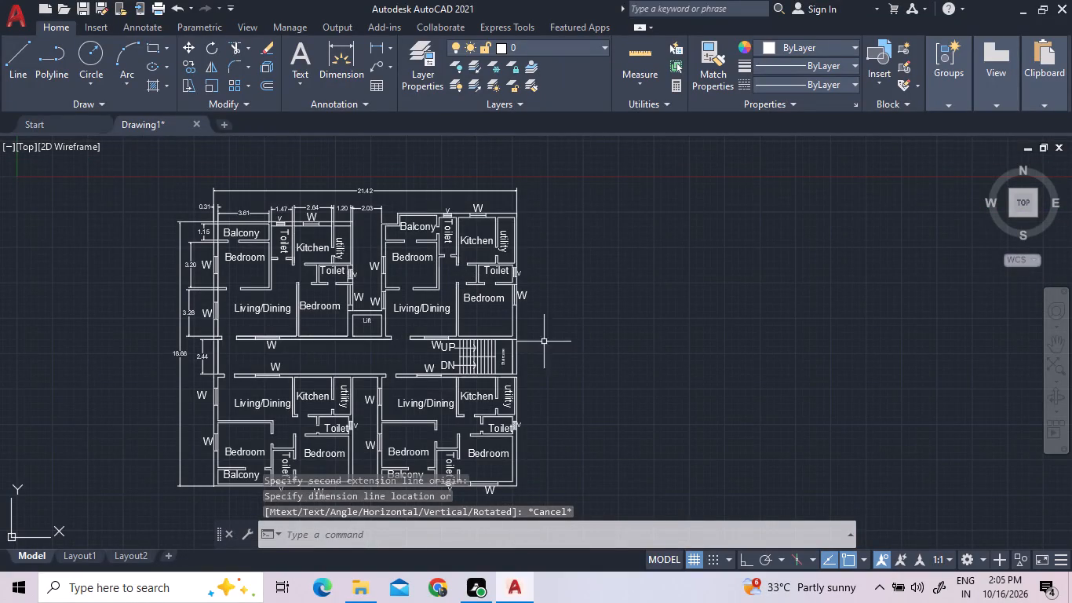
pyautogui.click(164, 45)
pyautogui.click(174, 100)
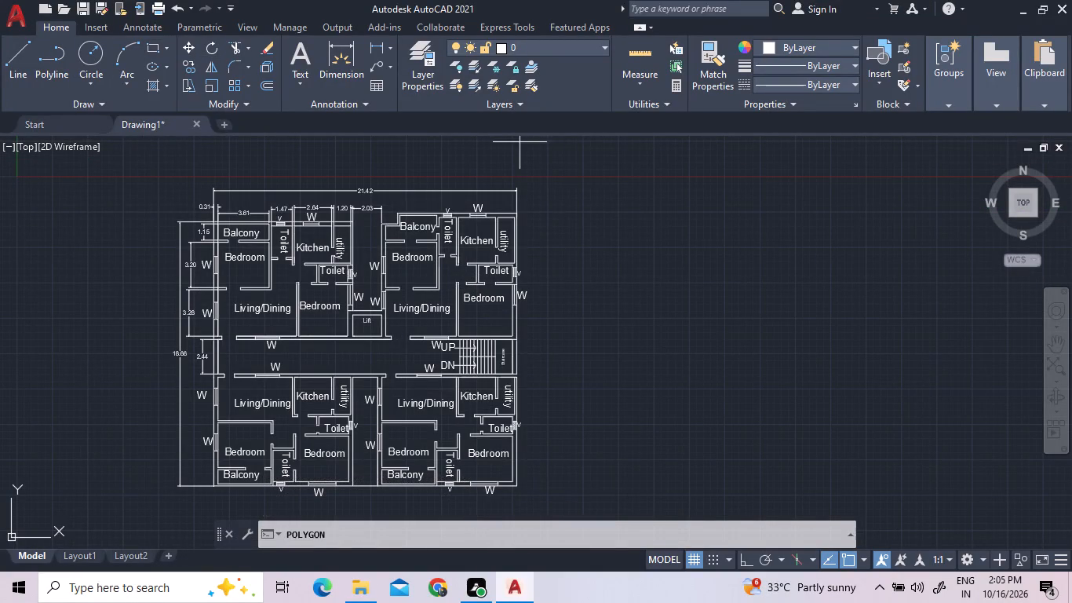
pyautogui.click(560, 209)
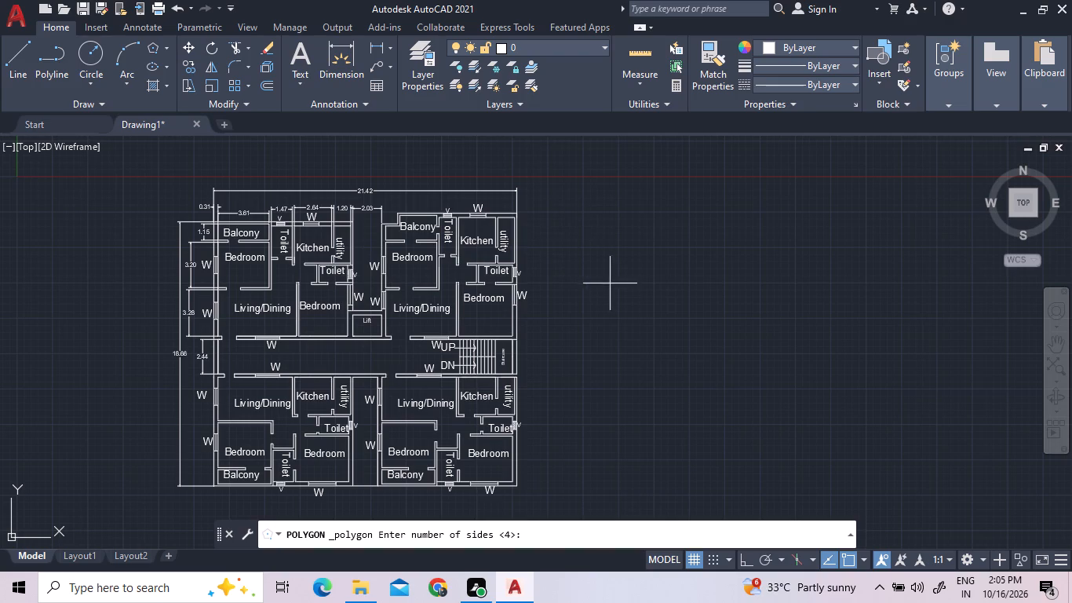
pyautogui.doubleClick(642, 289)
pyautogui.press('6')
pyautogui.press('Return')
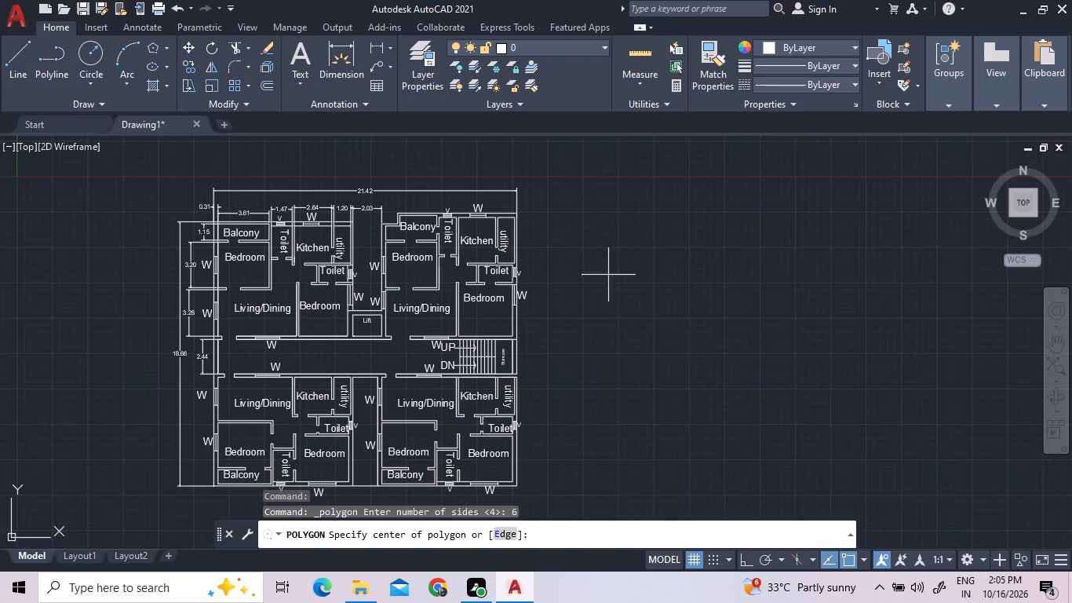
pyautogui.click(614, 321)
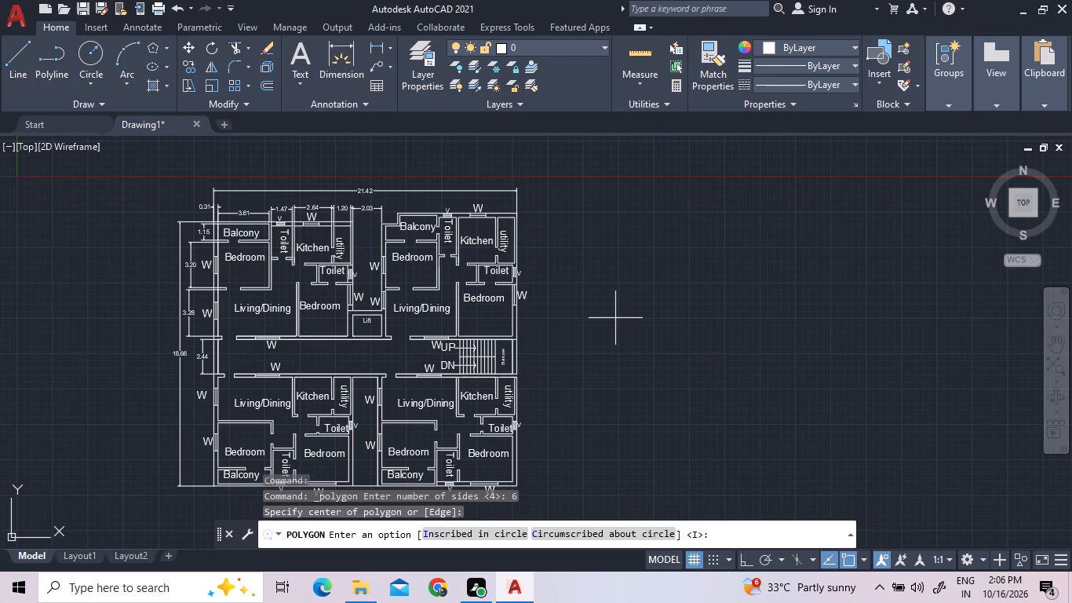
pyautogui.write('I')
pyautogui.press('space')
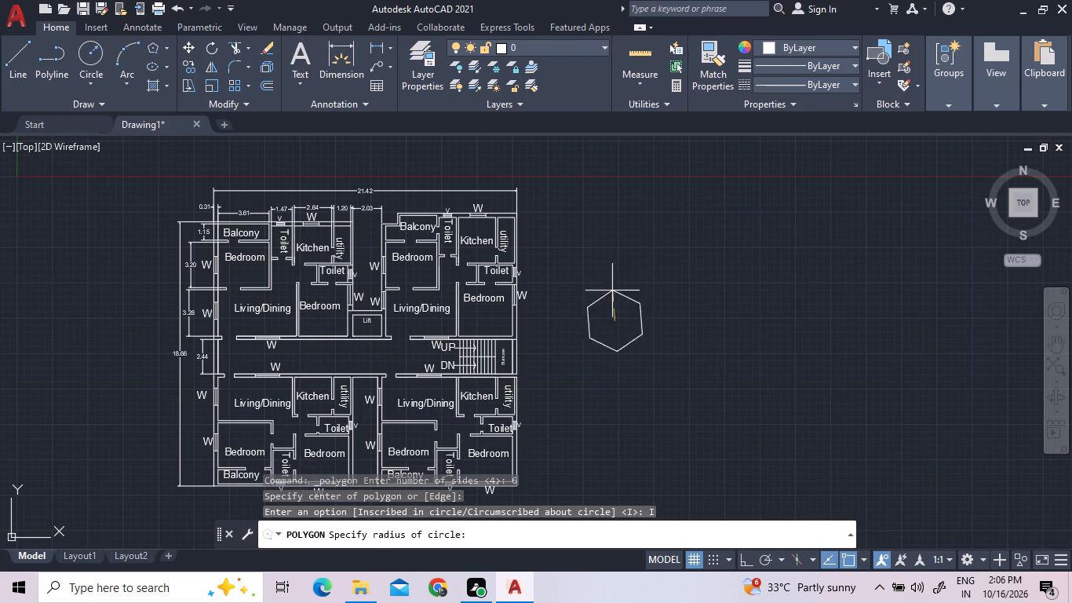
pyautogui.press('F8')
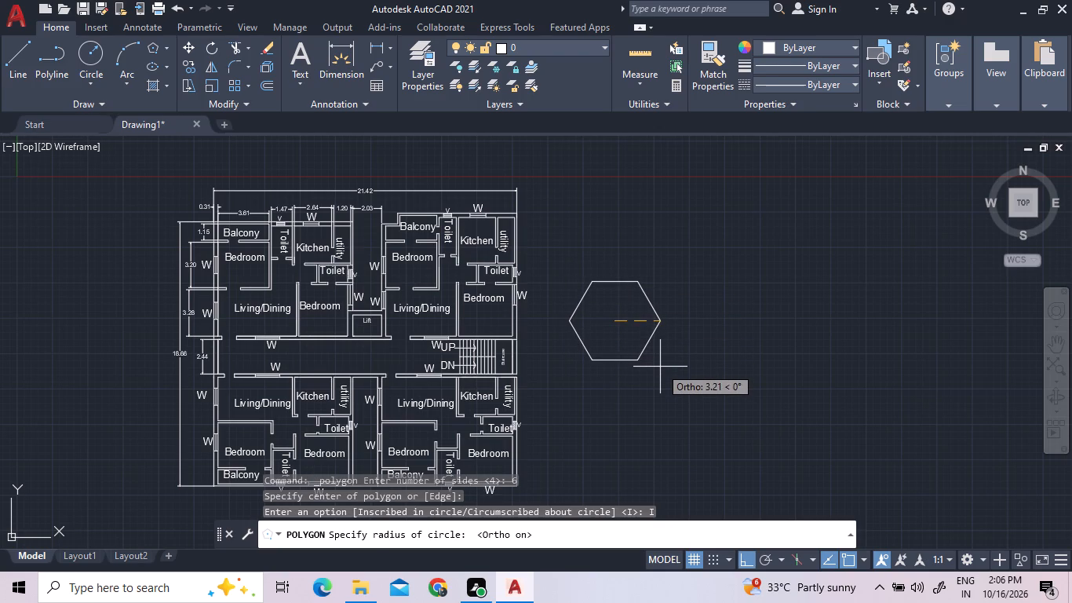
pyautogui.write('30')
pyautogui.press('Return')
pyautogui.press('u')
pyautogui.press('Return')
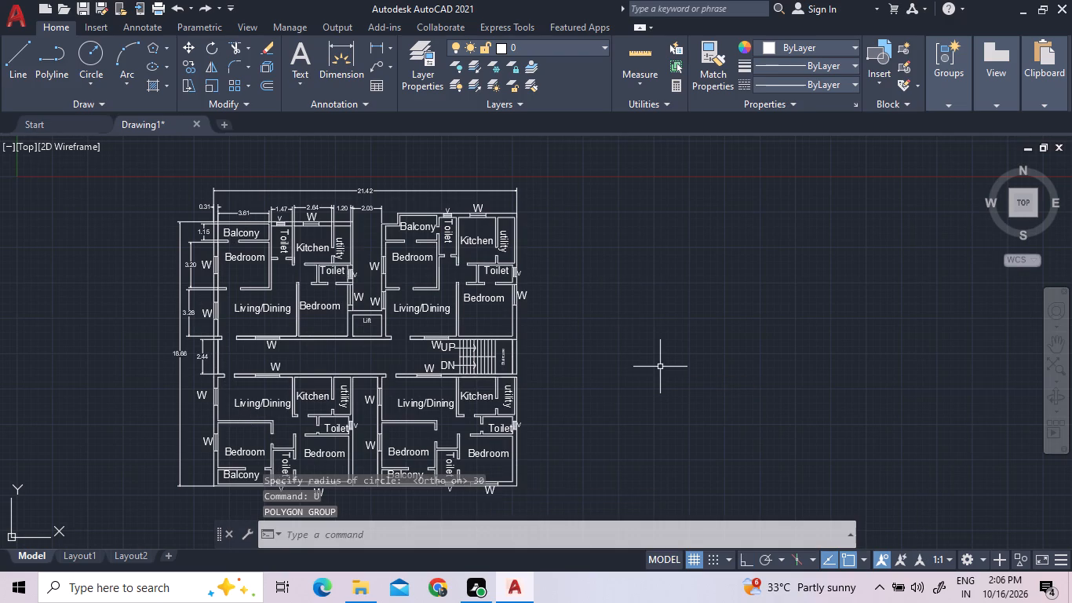
# Draw a seven-sided polygon circumscribed about a circle of radius 5 in the empty area east of the plan.
pyautogui.click(149, 50)
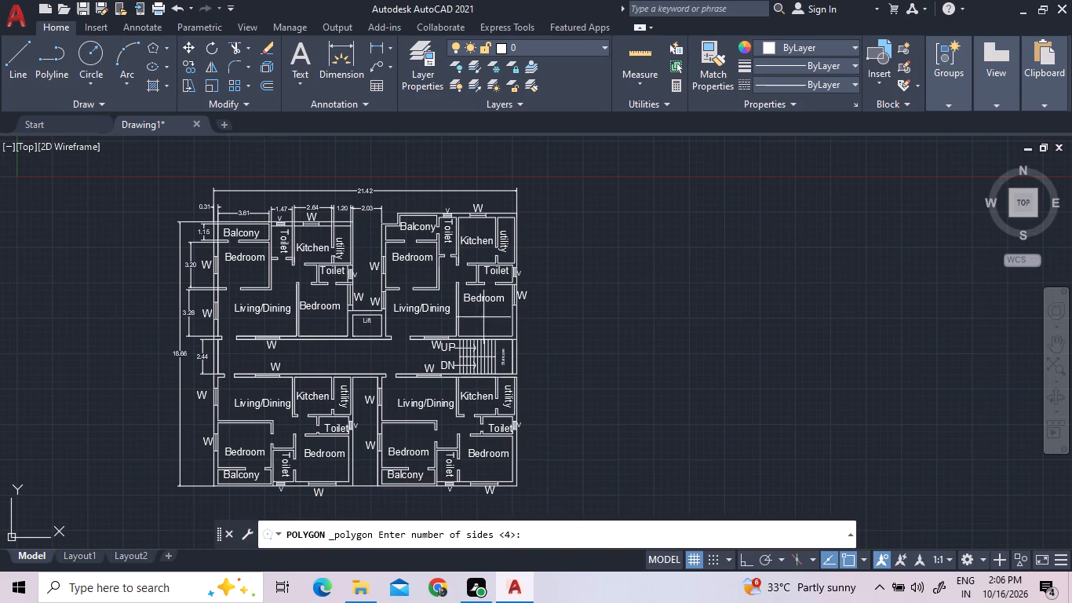
pyautogui.click(612, 313)
pyautogui.press('8')
pyautogui.press('BackSpace')
pyautogui.press('7')
pyautogui.press('Return')
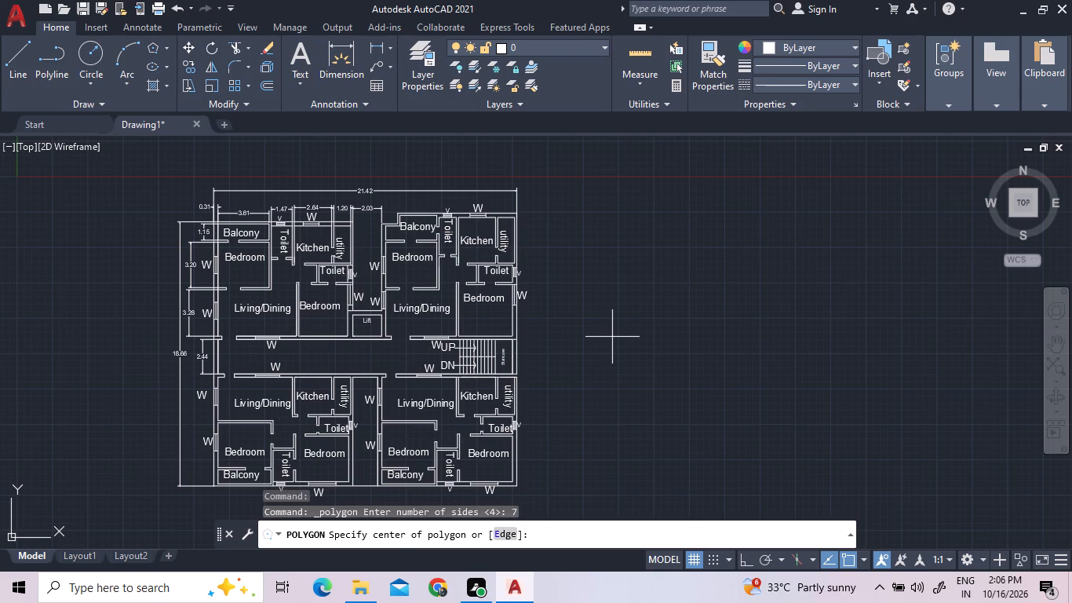
pyautogui.click(612, 337)
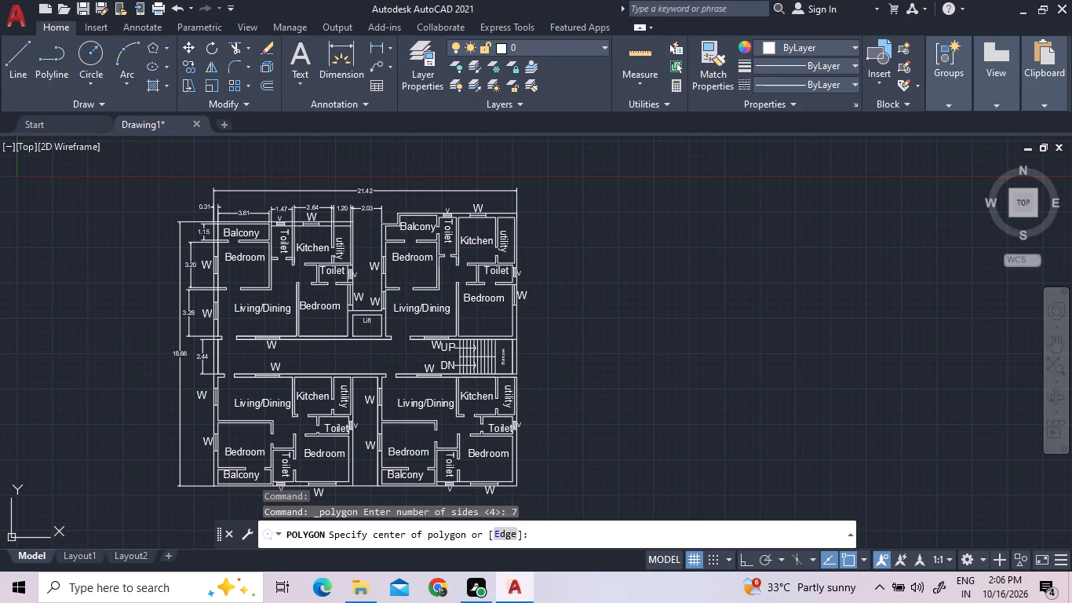
pyautogui.click(595, 330)
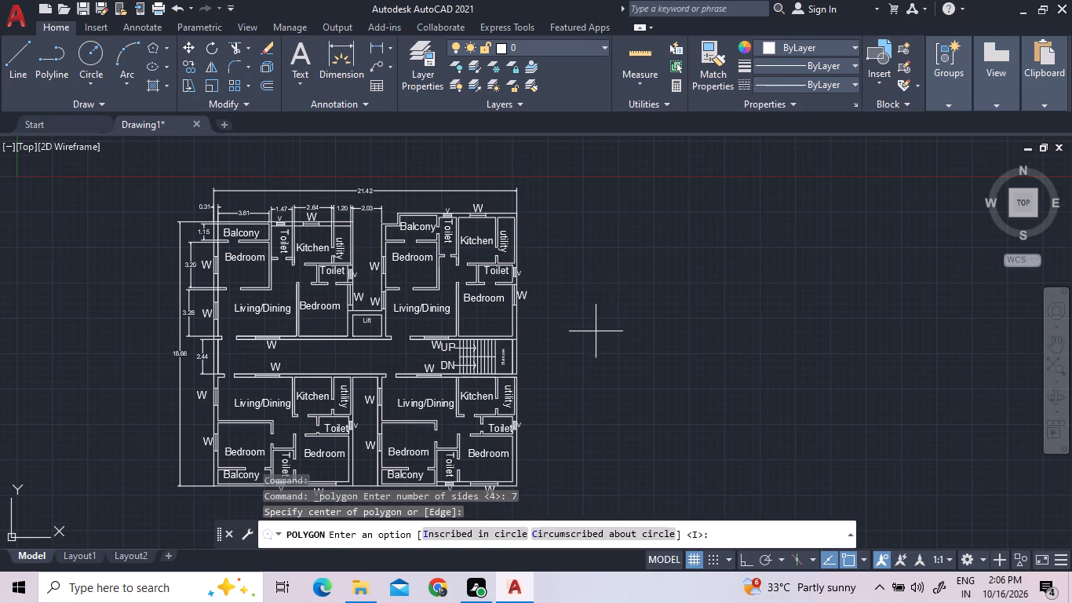
pyautogui.write('C')
pyautogui.press('space')
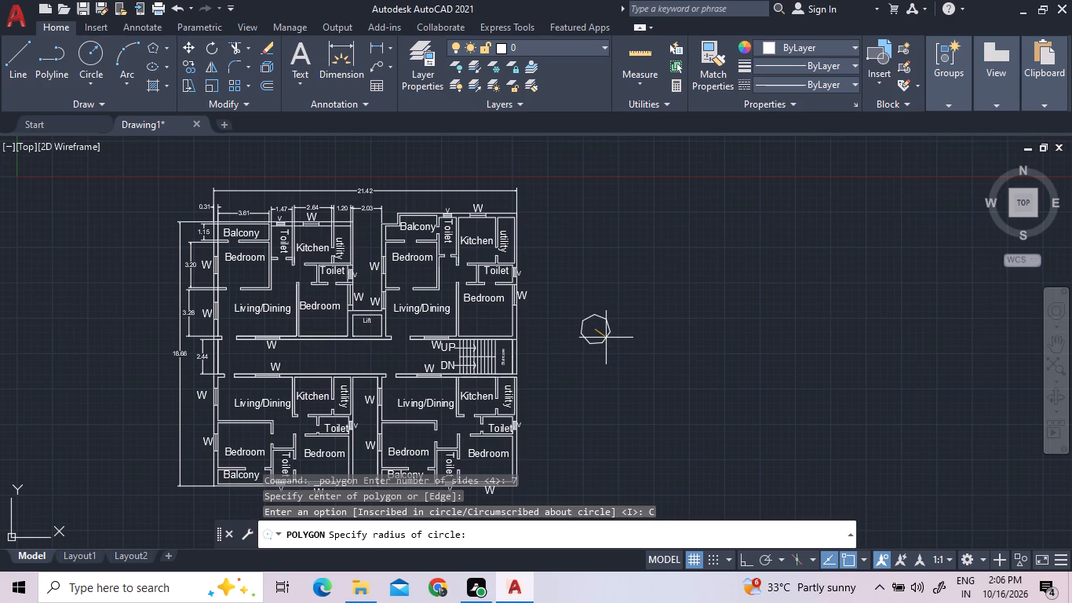
pyautogui.press('F8')
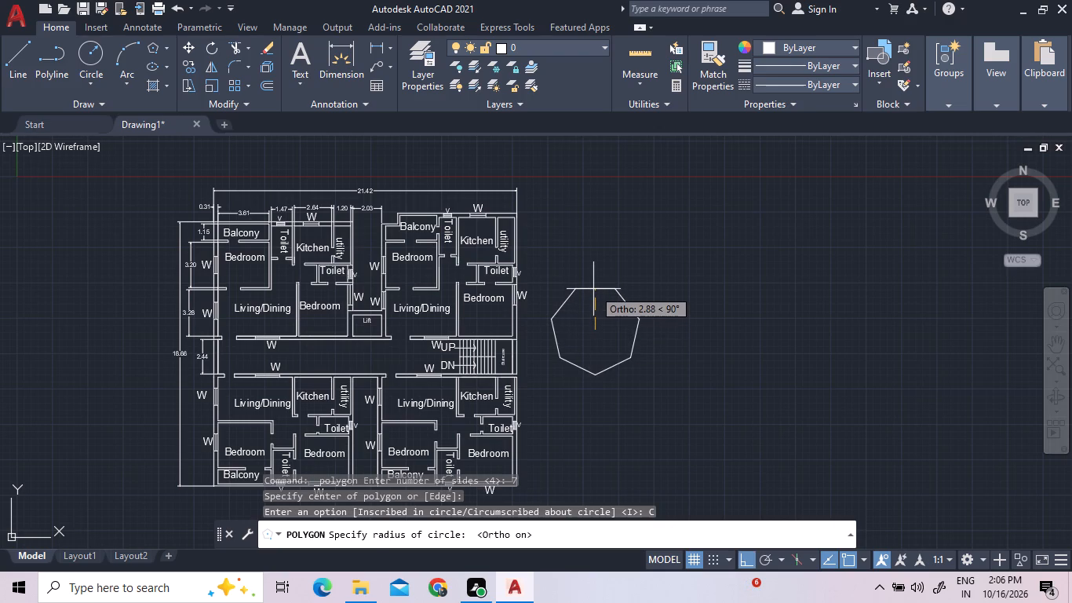
pyautogui.press('5')
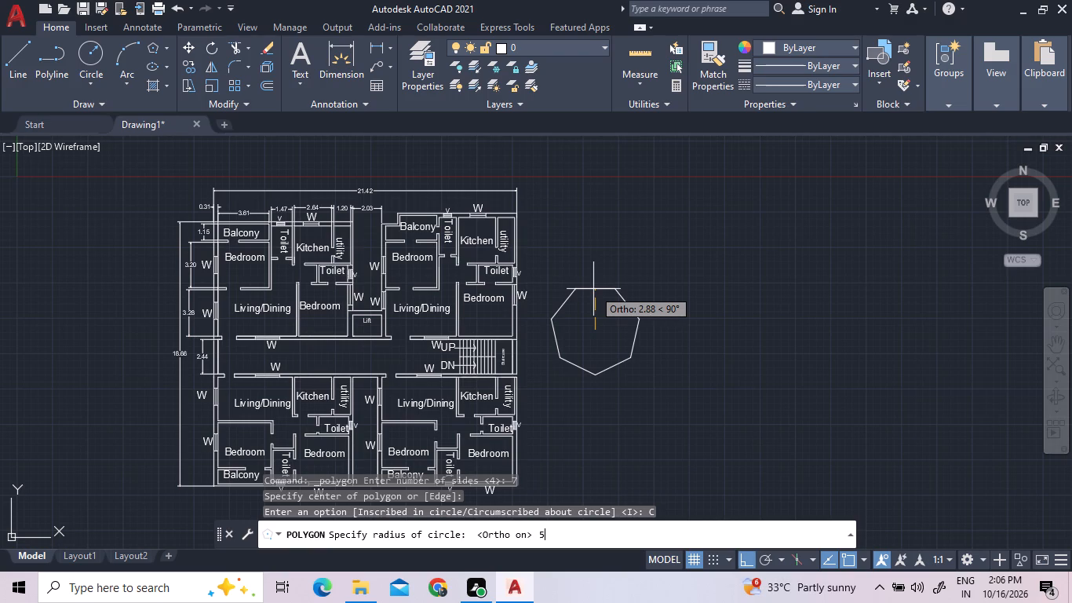
pyautogui.press('Return')
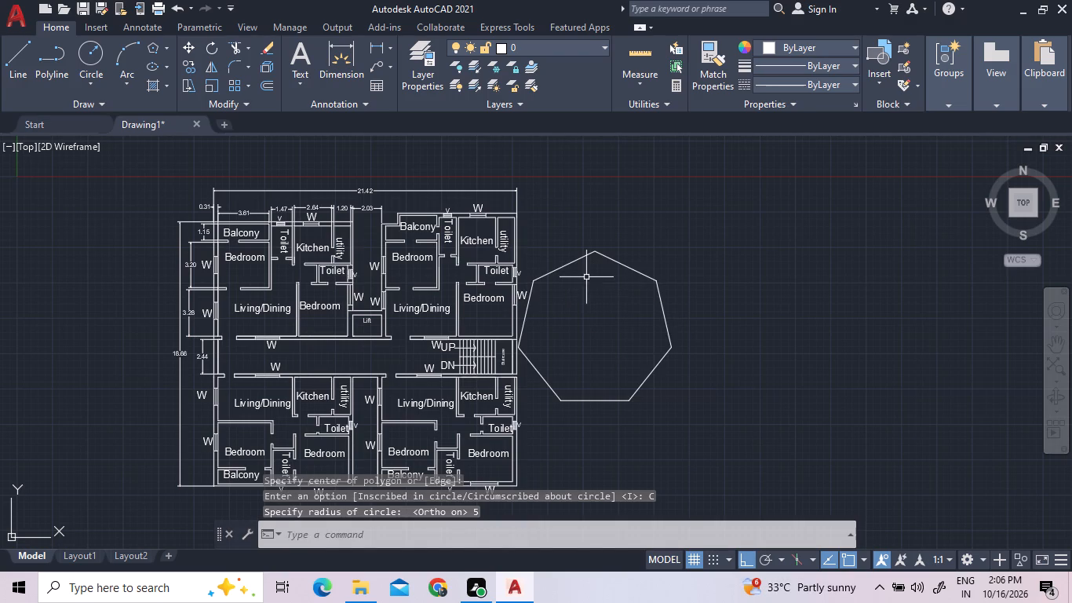
# Move the seven-sided polygon horizontally away from the plan to leave a clear gap beside the outer wall.
pyautogui.click(586, 277)
pyautogui.click(547, 236)
pyautogui.rightClick(548, 236)
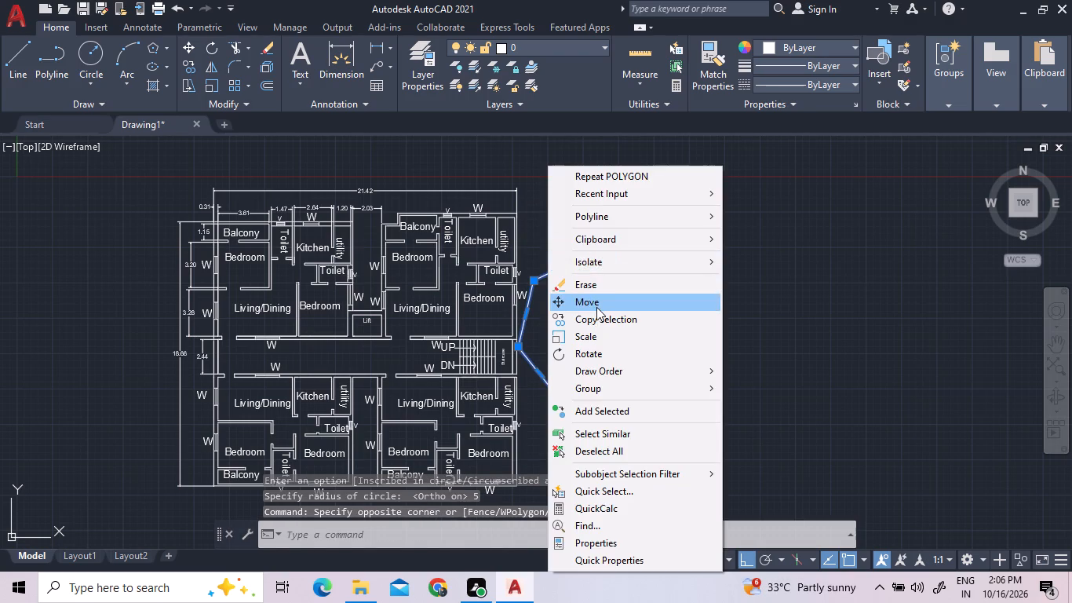
pyautogui.doubleClick(596, 307)
pyautogui.click(644, 312)
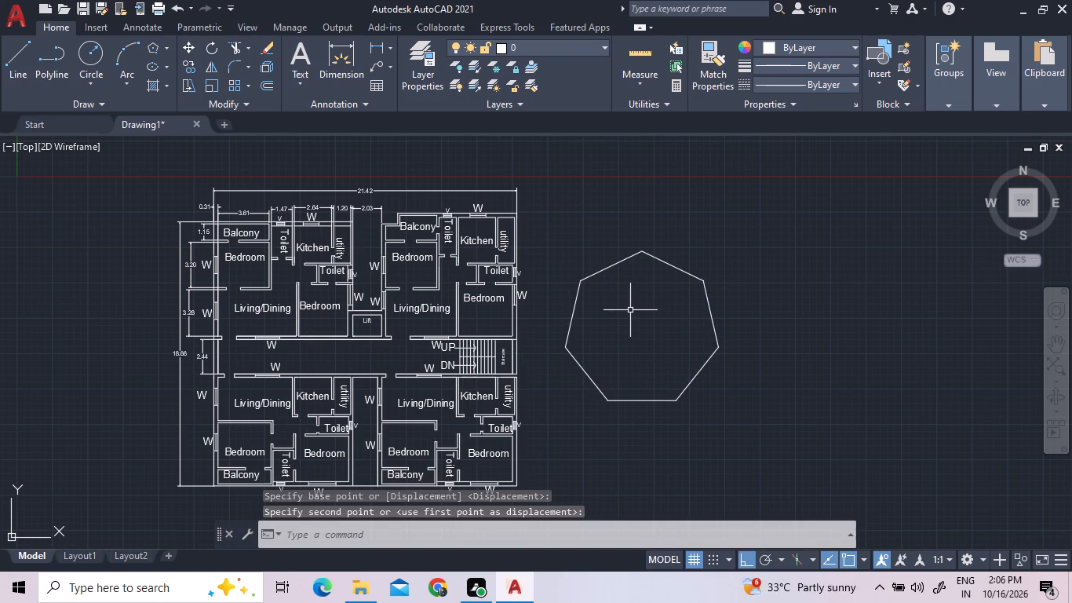
# Start a multiline text note inside the seven-sided polygon with the first line "ALL DIMENSIONS ARE IN METER N MILLIMETERS".
pyautogui.scroll(2, 635, 310)
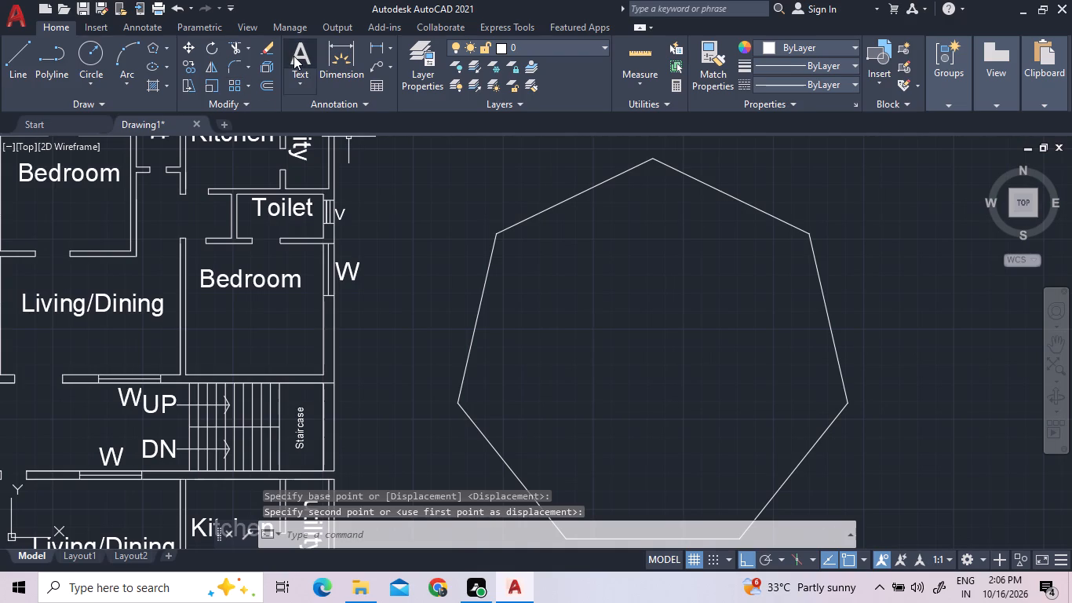
pyautogui.click(294, 56)
pyautogui.click(549, 236)
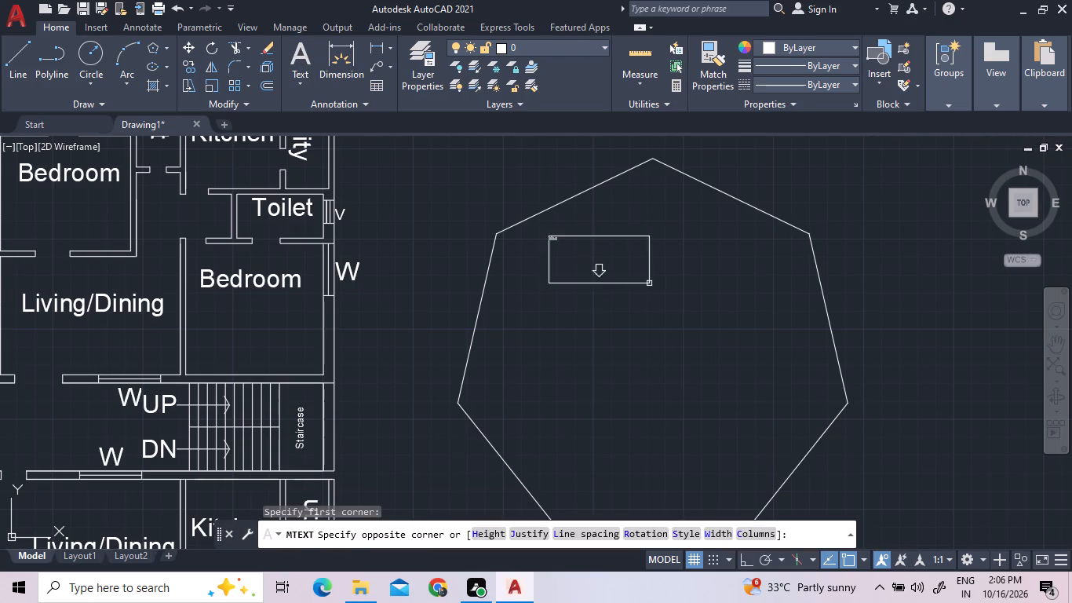
pyautogui.click(706, 302)
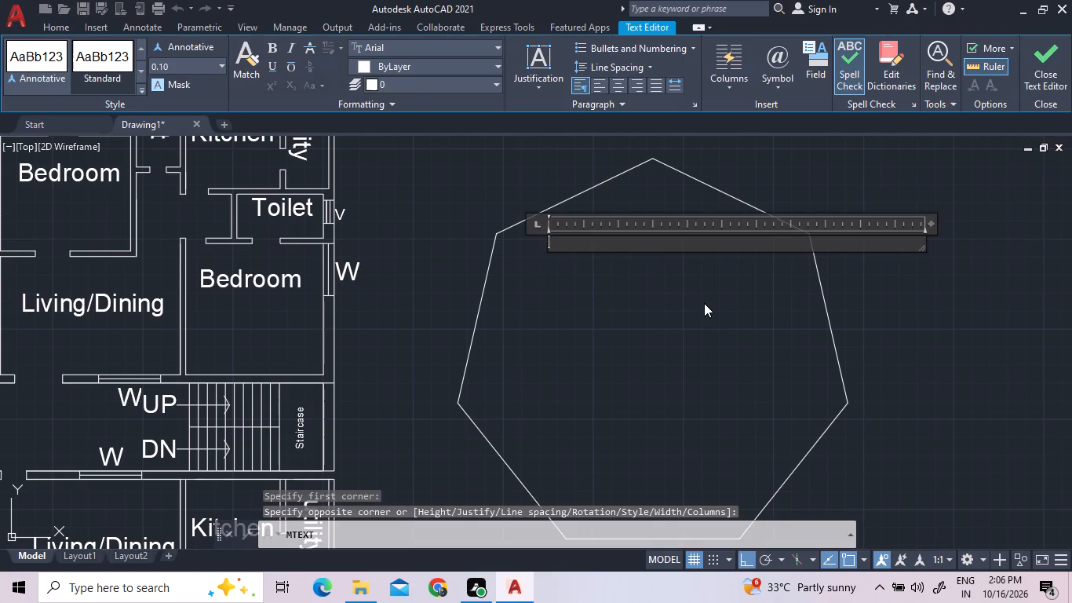
pyautogui.write('ALL DIMENSIONS ARE IN METER N')
pyautogui.press('space')
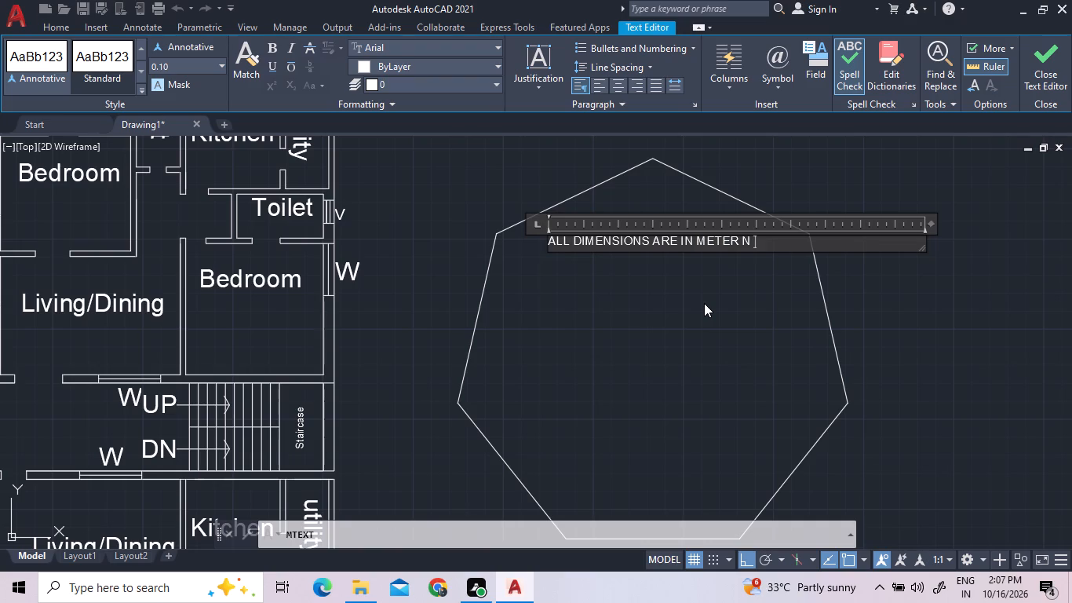
pyautogui.write('MI')
pyautogui.write('LIM')
pyautogui.press('BackSpace')
pyautogui.press('BackSpace')
pyautogui.press('BackSpace')
pyautogui.write('LLIMETERS')
pyautogui.press('space')
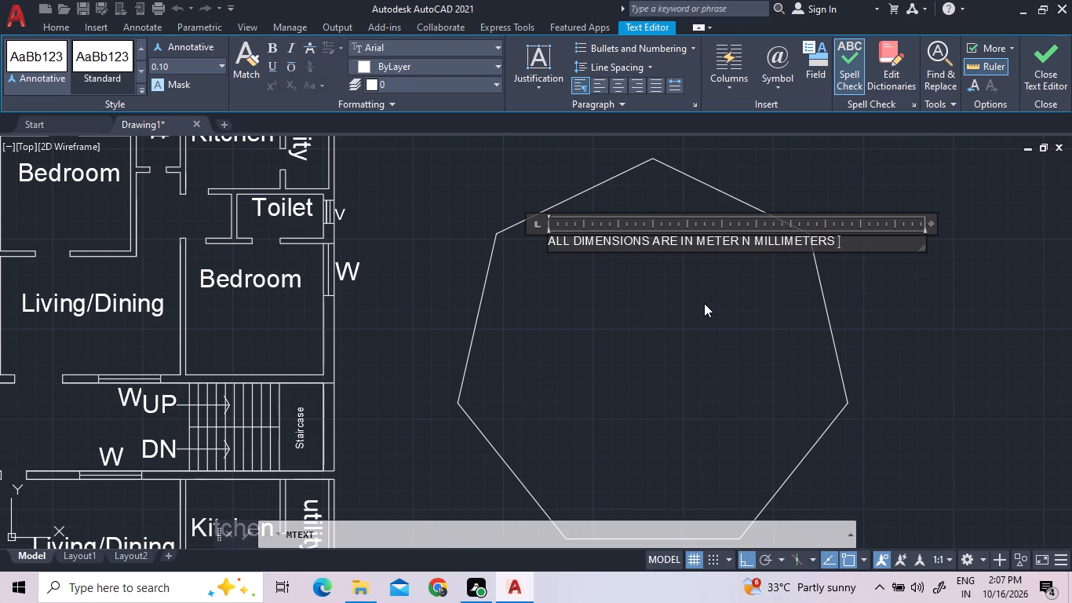
# Add a second line to the note reading "WALLTHICKNESS 300 & 150 MM".
pyautogui.press('Return')
pyautogui.write('WA')
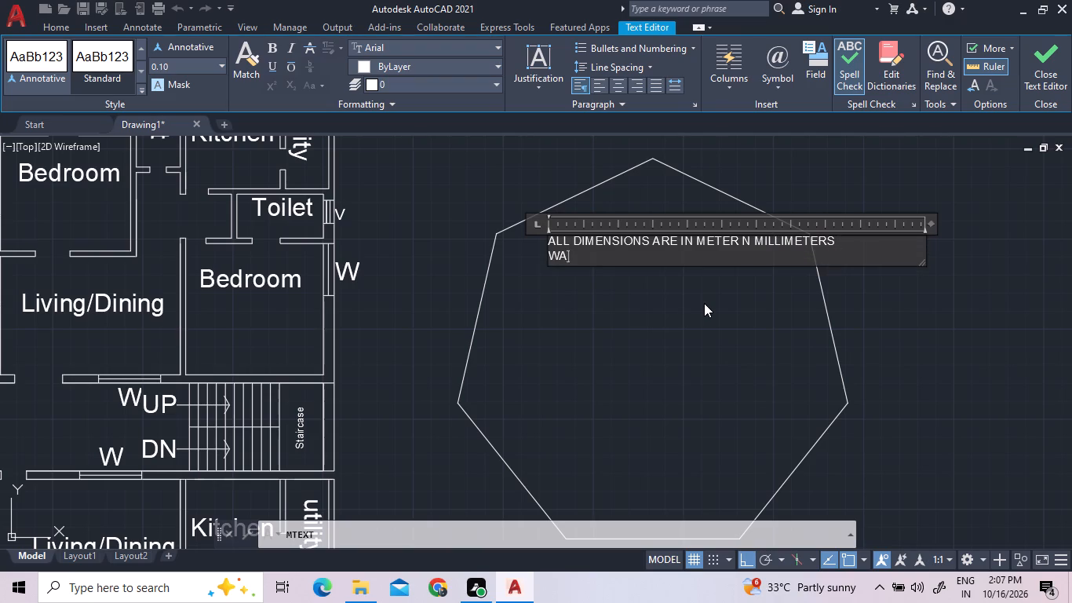
pyautogui.write('LLTHICKE')
pyautogui.press('BackSpace')
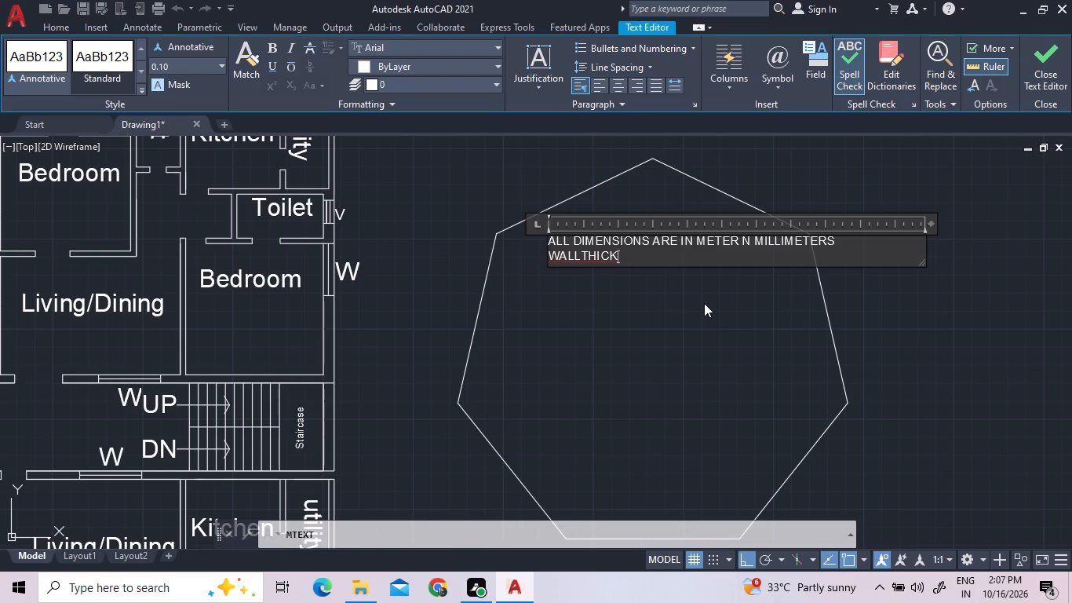
pyautogui.write('NESS')
pyautogui.press('space')
pyautogui.write('300 MM M')
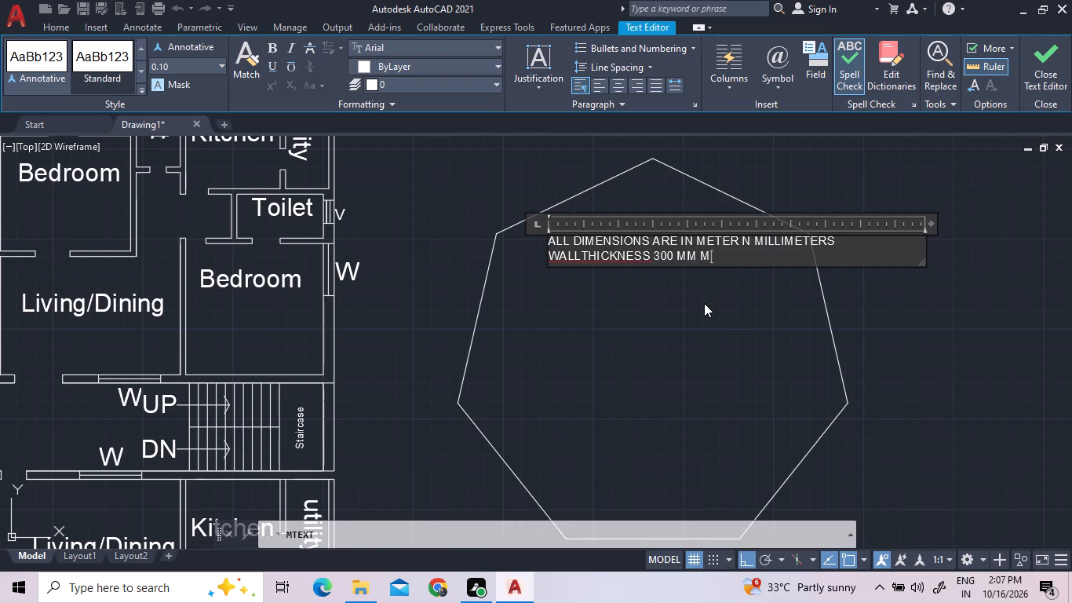
pyautogui.press('BackSpace')
pyautogui.press('BackSpace')
pyautogui.press('BackSpace')
pyautogui.press('BackSpace')
pyautogui.press('7')
pyautogui.press('BackSpace')
pyautogui.hotkey('shift', '&')
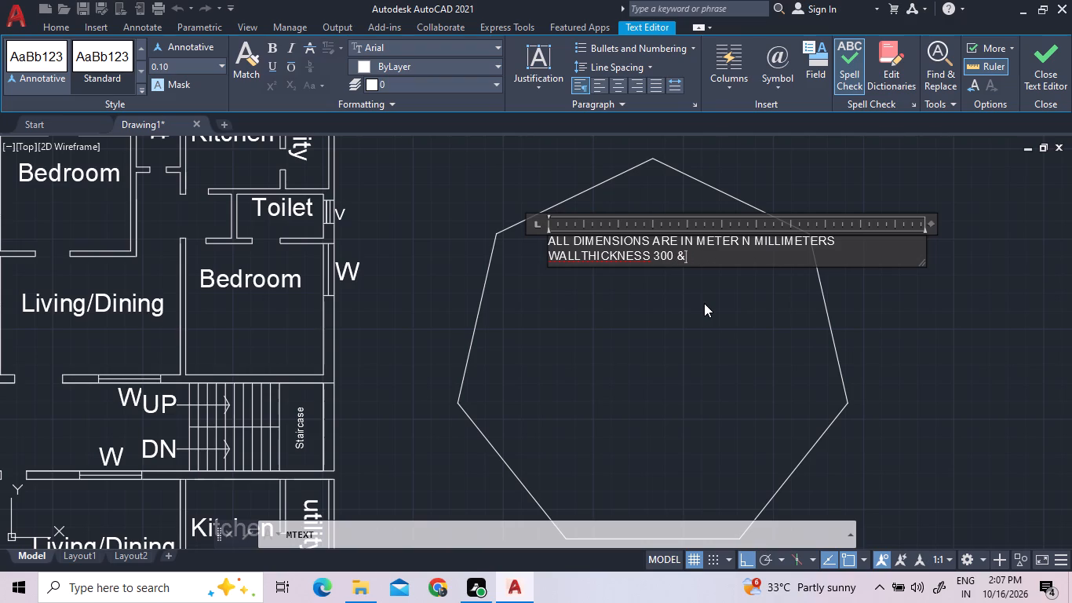
pyautogui.press('space')
pyautogui.write('1')
pyautogui.write('59')
pyautogui.press('BackSpace')
pyautogui.write('0')
pyautogui.press('space')
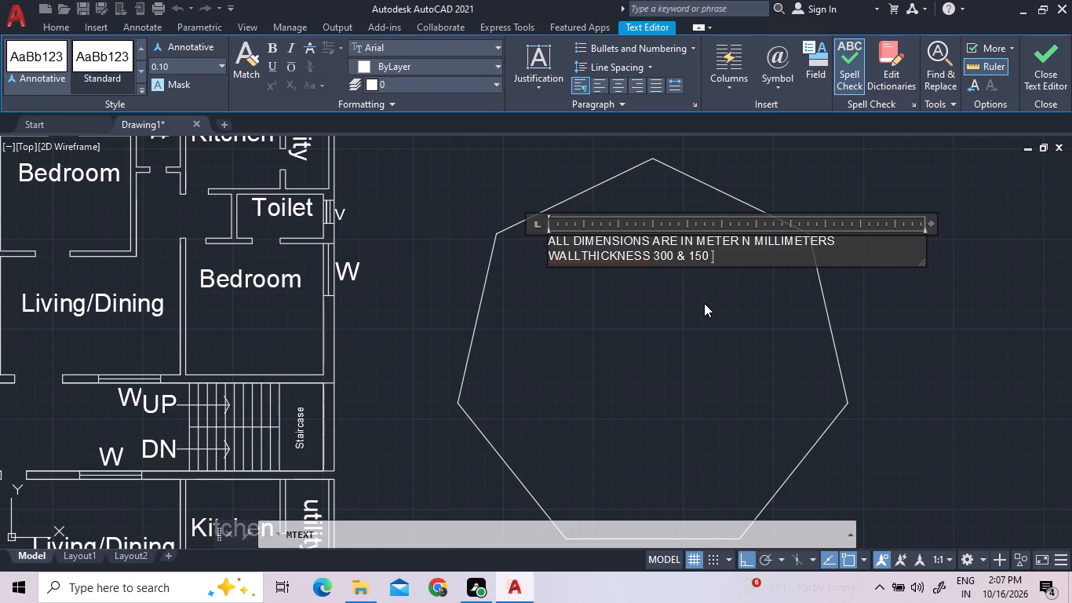
pyautogui.write('MM')
pyautogui.press('space')
# Start a third line in the note with the text "ALL PARTITIONS ARE OF SAME SIZE".
pyautogui.press('Return')
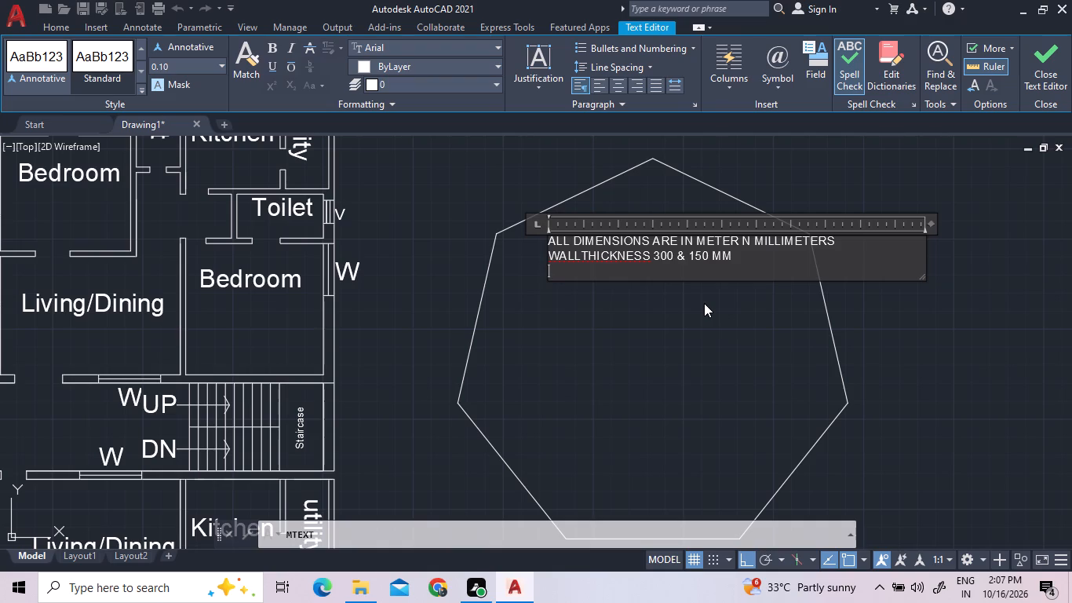
pyautogui.write('ALL')
pyautogui.press('space')
pyautogui.press('p')
pyautogui.press('BackSpace')
pyautogui.press('space')
pyautogui.write('PORTITIONS')
pyautogui.press('space')
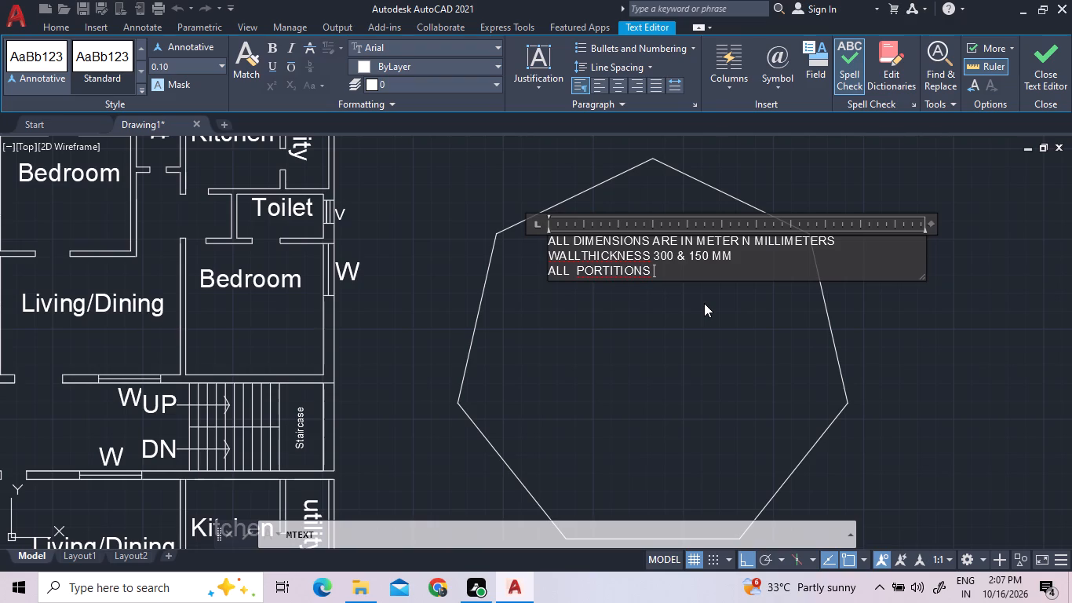
pyautogui.press('BackSpace')
pyautogui.press('BackSpace')
pyautogui.press('BackSpace')
pyautogui.press('BackSpace')
pyautogui.press('BackSpace')
pyautogui.press('BackSpace')
pyautogui.press('BackSpace')
pyautogui.press('BackSpace')
pyautogui.press('BackSpace')
pyautogui.press('BackSpace')
pyautogui.write('ART')
pyautogui.write('ITI')
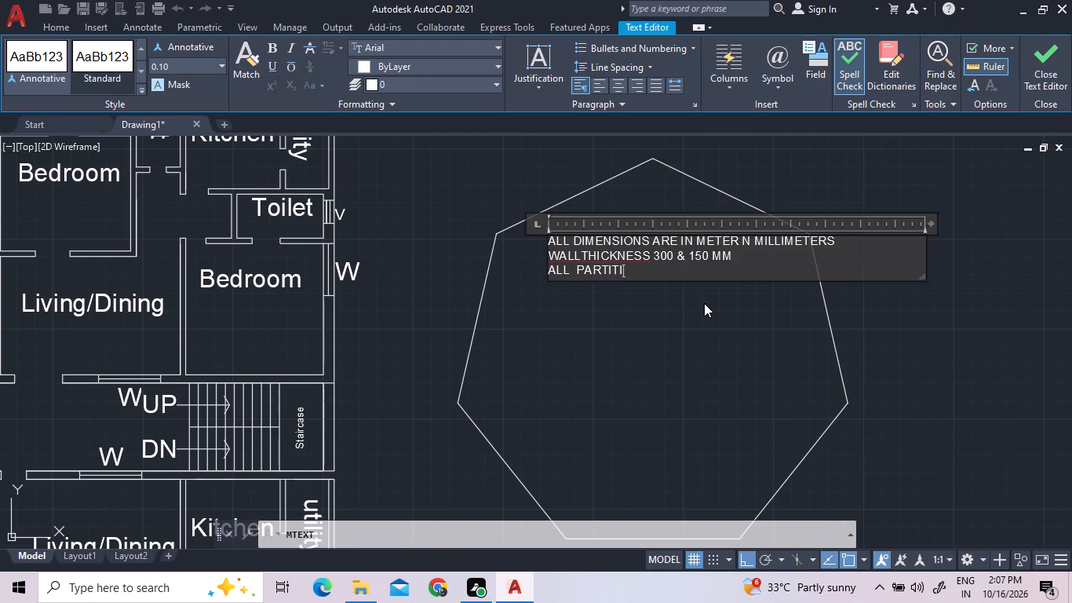
pyautogui.write('ON')
pyautogui.write('S')
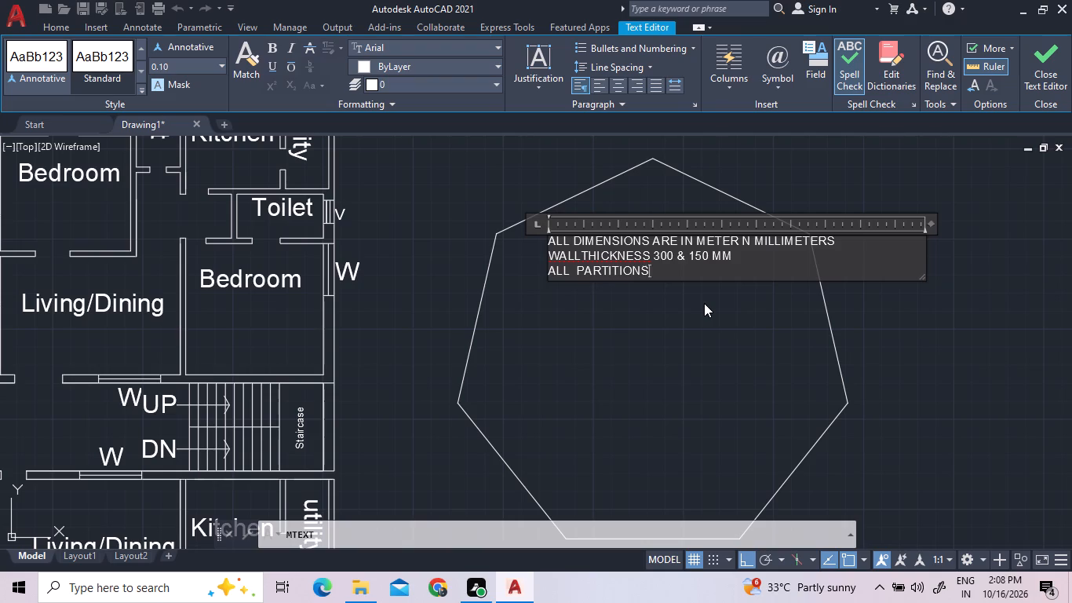
pyautogui.press('space')
pyautogui.write('ARE OF SAME SIZE')
# Continue the note's third line with the list "DOOR ,WINDOWS ,VENTILATOR" followed by "AND MAIN DOOR".
pyautogui.press('space')
pyautogui.write('DOOR')
pyautogui.press('space')
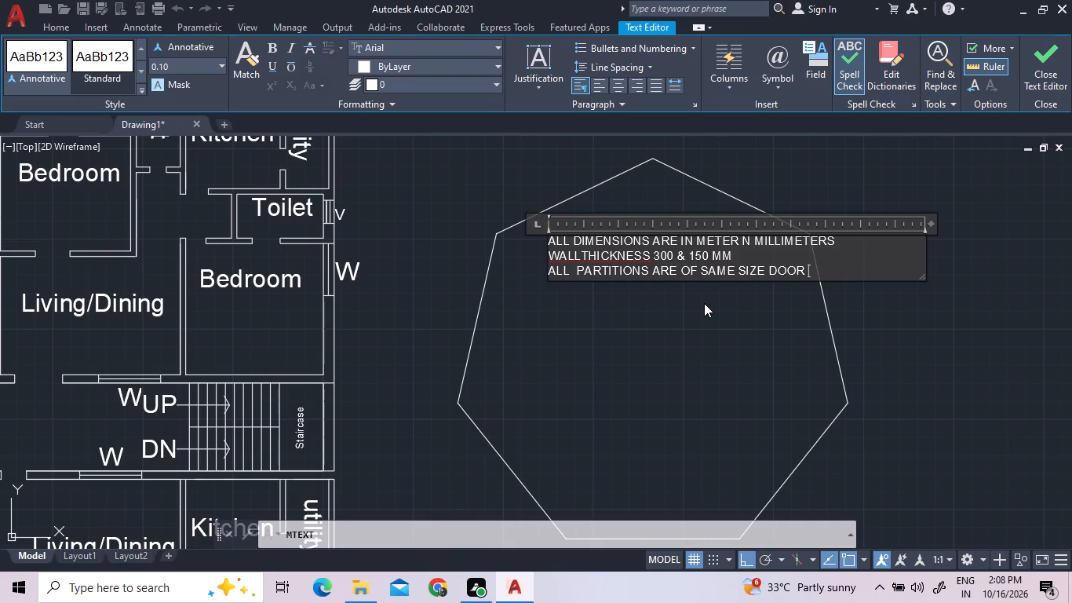
pyautogui.write(',WI')
pyautogui.press('BackSpace')
pyautogui.write('NDOWS')
pyautogui.press('space')
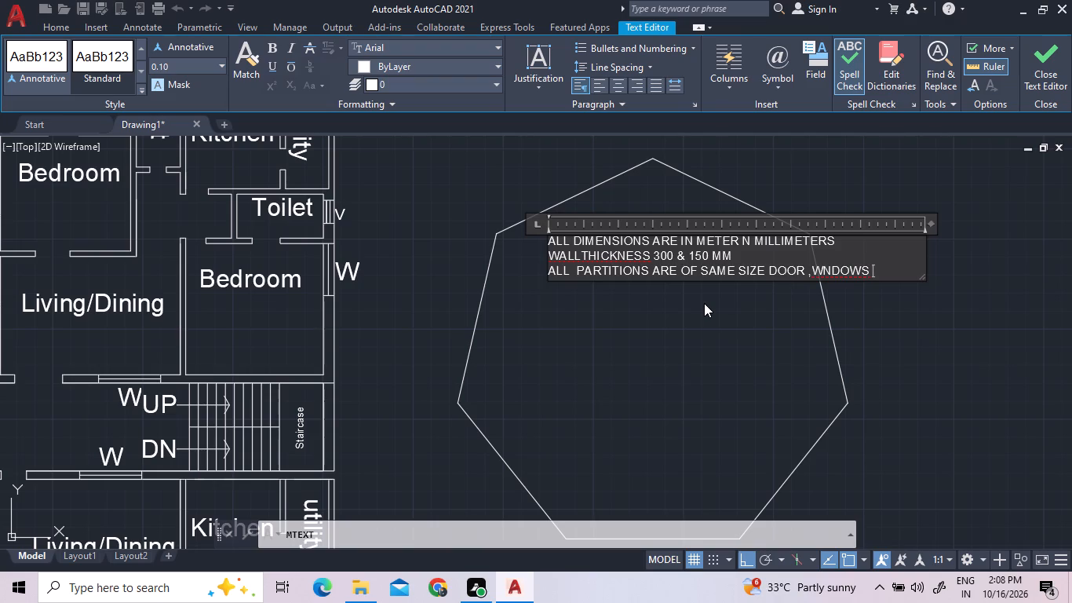
pyautogui.press('Left')
pyautogui.press('Left')
pyautogui.press('Left')
pyautogui.press('Left')
pyautogui.press('Left')
pyautogui.press('Left')
pyautogui.press('i')
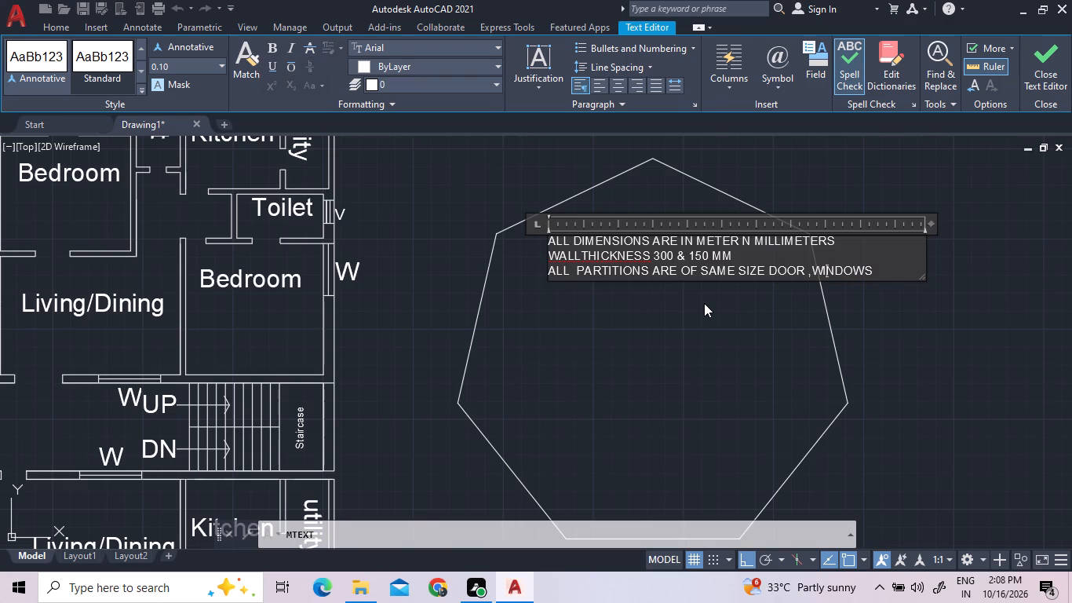
pyautogui.press(',')
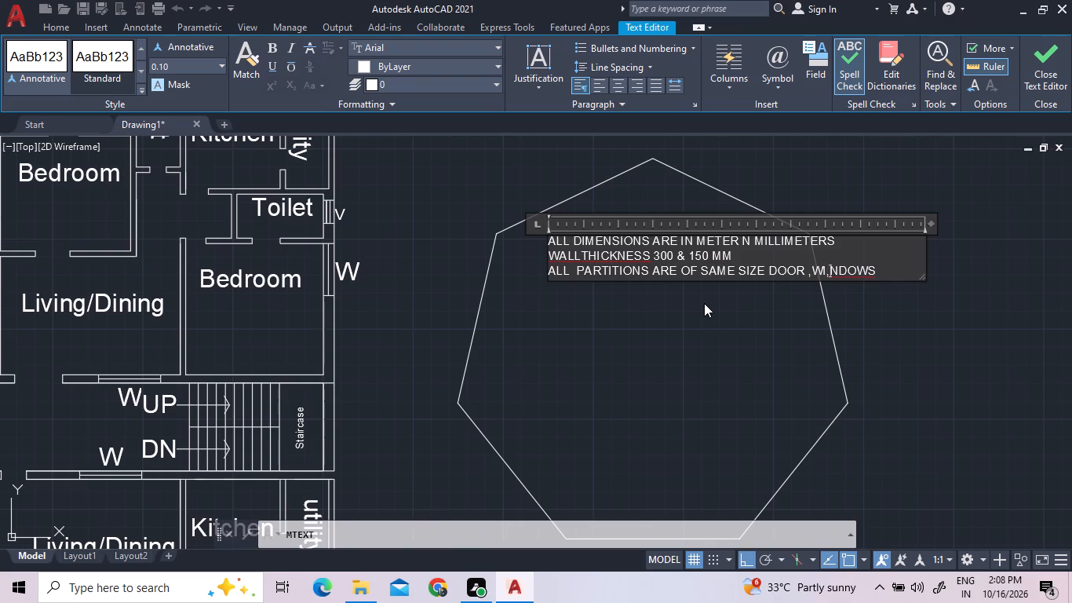
pyautogui.write('VENTIL')
pyautogui.press('BackSpace')
pyautogui.press('BackSpace')
pyautogui.press('BackSpace')
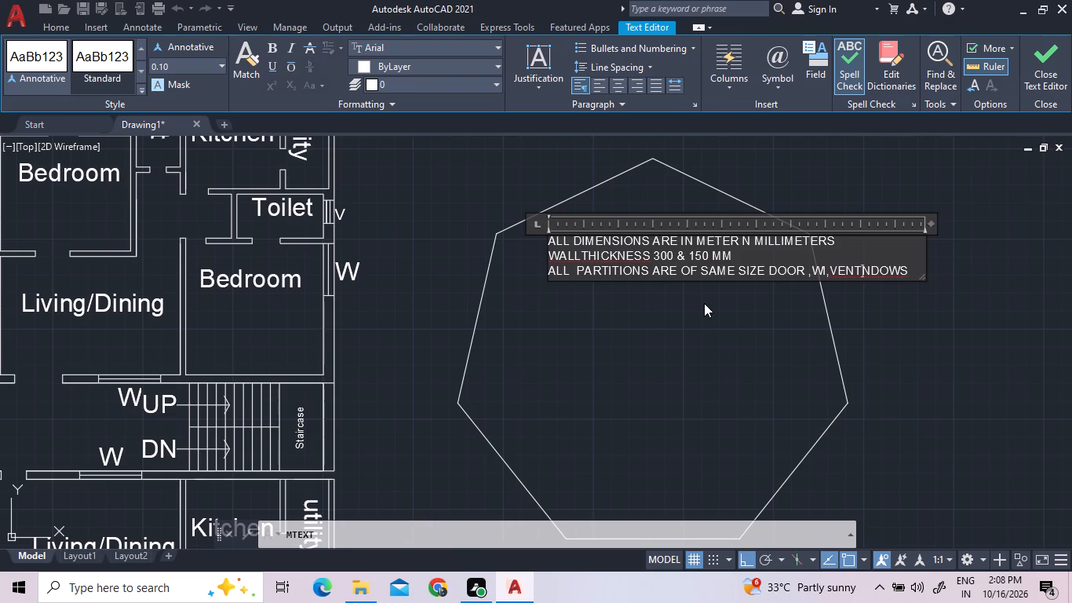
pyautogui.press('BackSpace')
pyautogui.press('BackSpace')
pyautogui.press('BackSpace')
pyautogui.press('BackSpace')
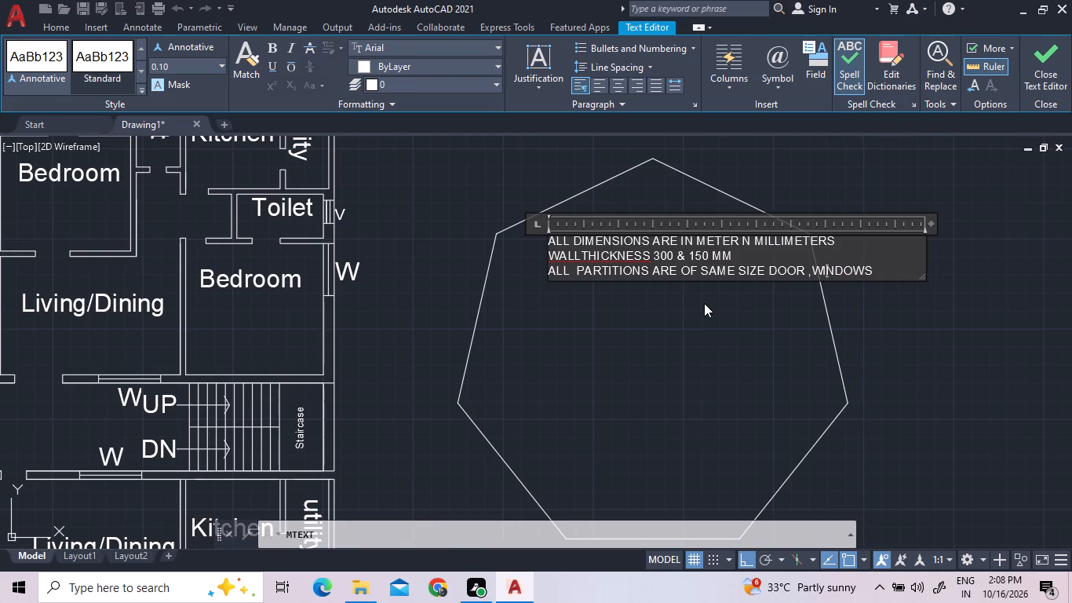
pyautogui.press('Down')
pyautogui.press('Right')
pyautogui.press('Right')
pyautogui.press('Right')
pyautogui.press('Right')
pyautogui.press('Right')
pyautogui.press('Right')
pyautogui.press('Right')
pyautogui.press('Right')
pyautogui.press(',')
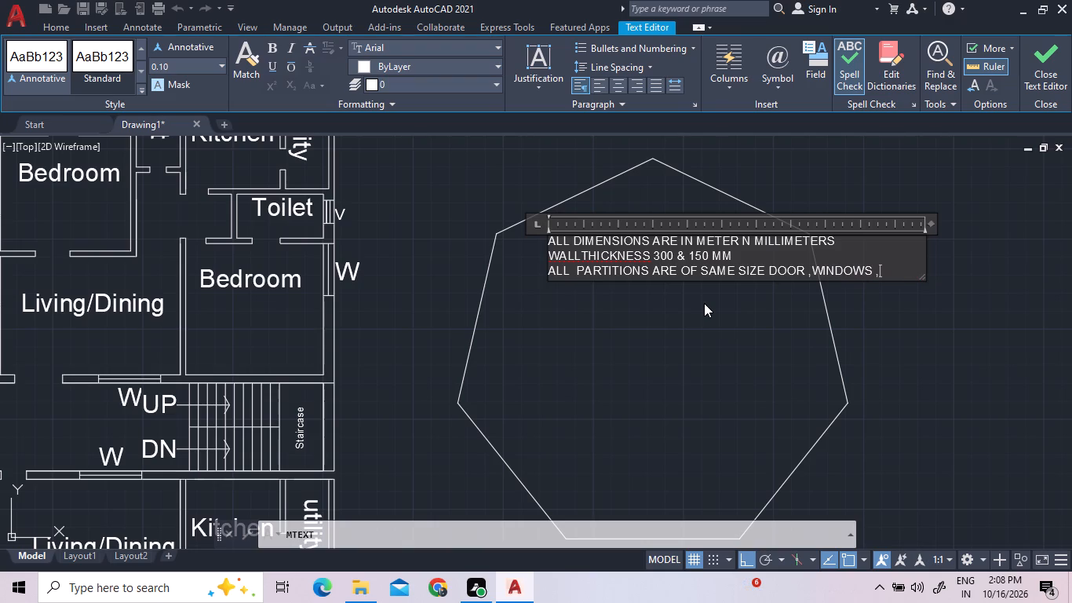
pyautogui.write('VENTILATOR')
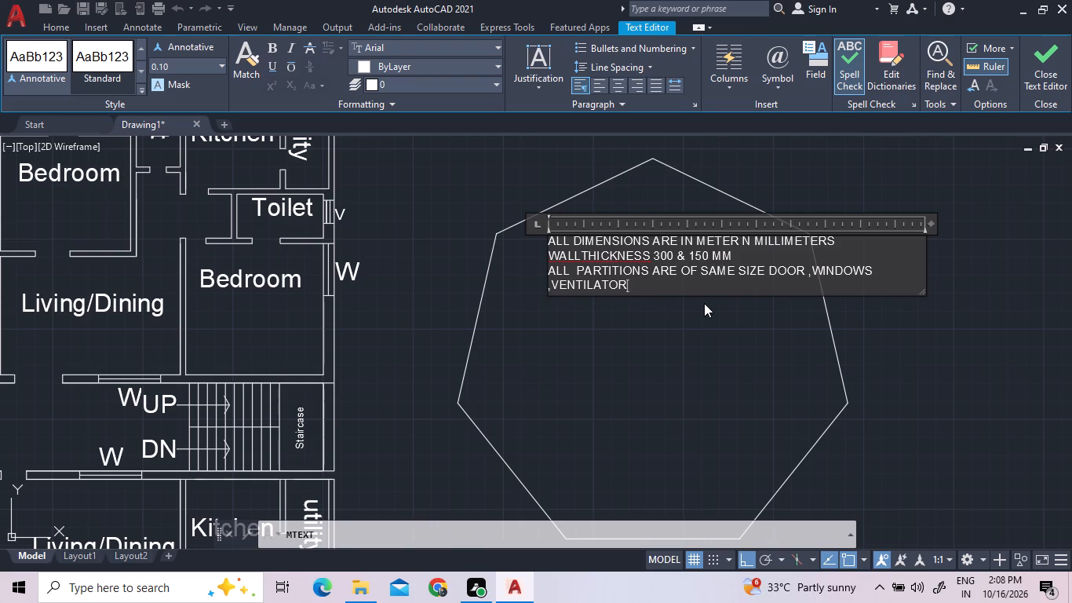
pyautogui.write('AND MAIN DOOR')
pyautogui.press('space')
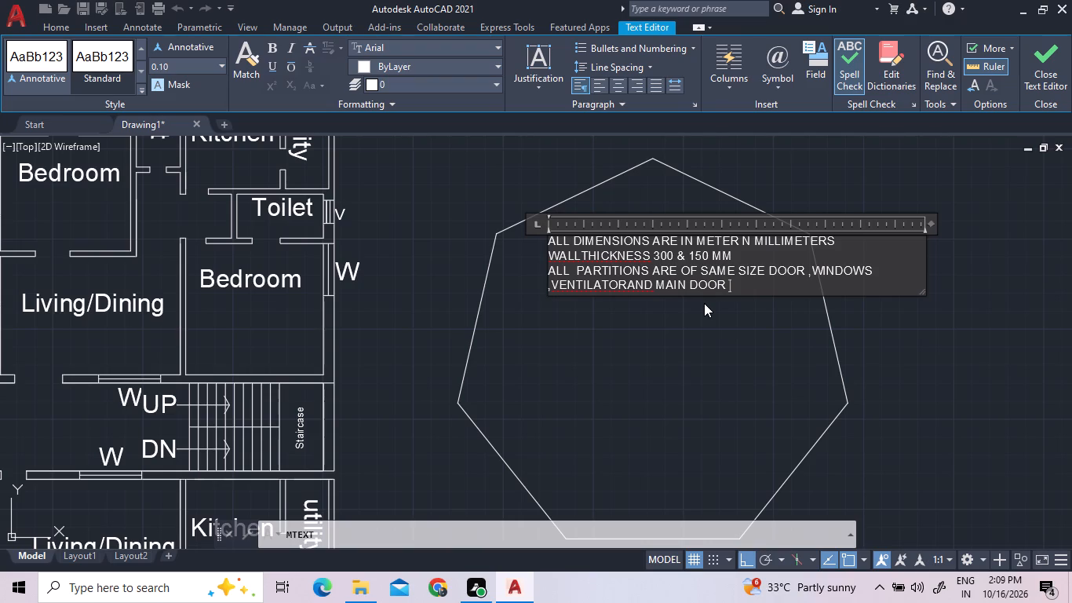
# Insert ", ROOMS DIMENSIONS" with separating spaces between "VENTILATOR" and "AND MAIN DOOR" in the note.
pyautogui.press('Left')
pyautogui.press('Left')
pyautogui.press('Left')
pyautogui.press('Left')
pyautogui.press('Left')
pyautogui.press('Left')
pyautogui.press('Left')
pyautogui.press('Left')
pyautogui.press('Left')
pyautogui.press('Left')
pyautogui.press('Left')
pyautogui.press('Left')
pyautogui.press('Left')
pyautogui.press('Left')
pyautogui.press('space')
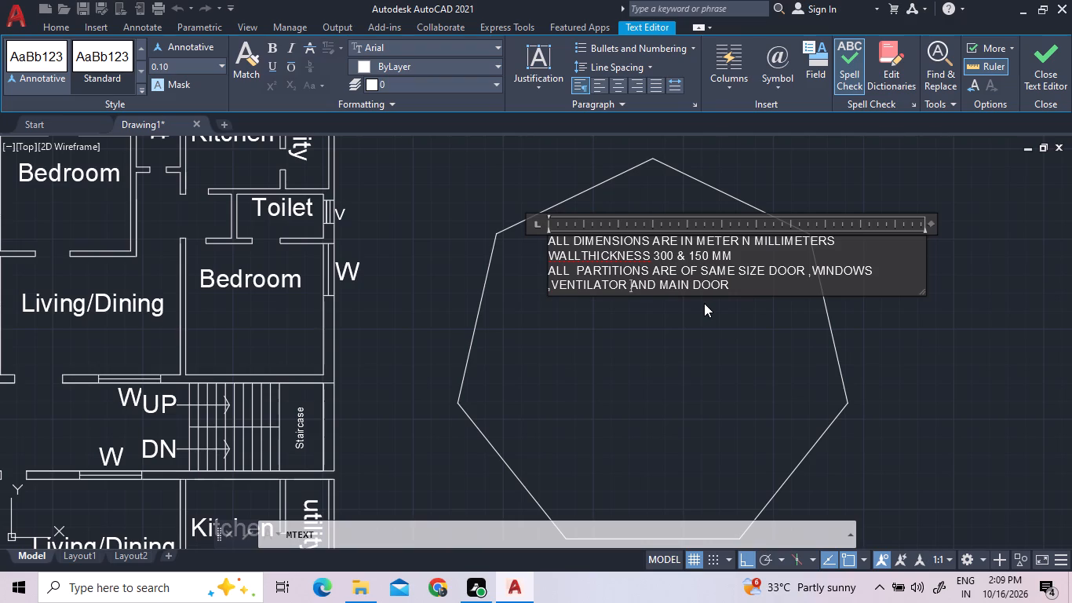
pyautogui.press(',')
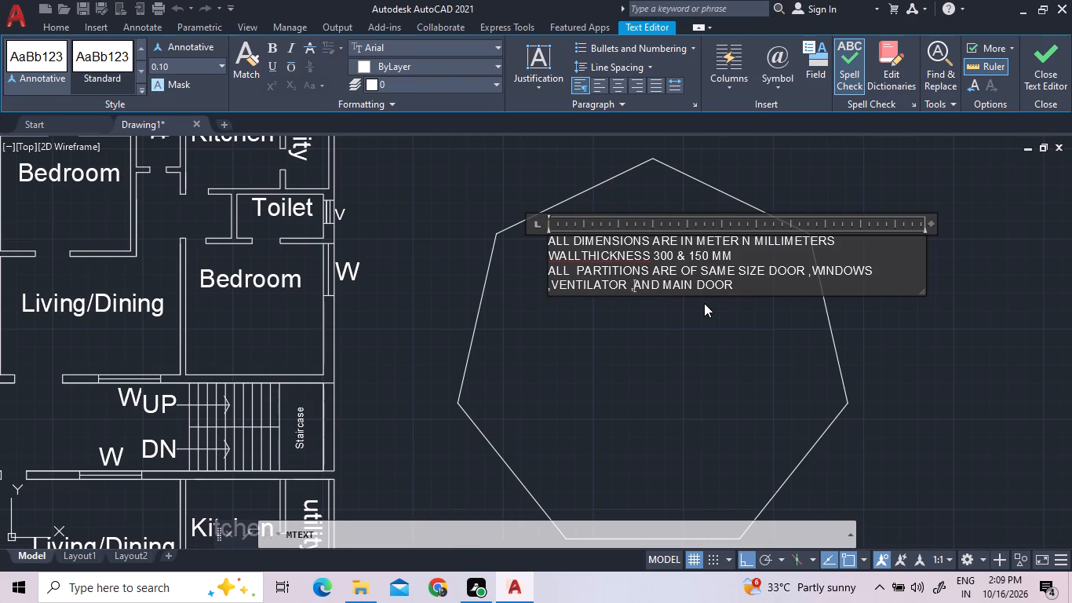
pyautogui.press('space')
pyautogui.write('ROOMS DIMENSIONS')
pyautogui.press('space')
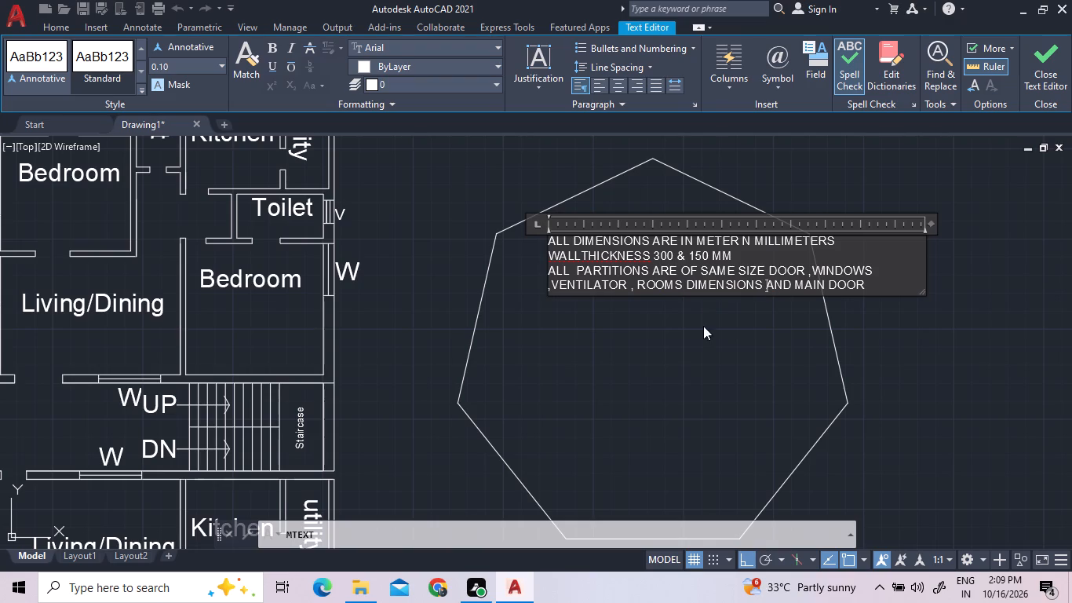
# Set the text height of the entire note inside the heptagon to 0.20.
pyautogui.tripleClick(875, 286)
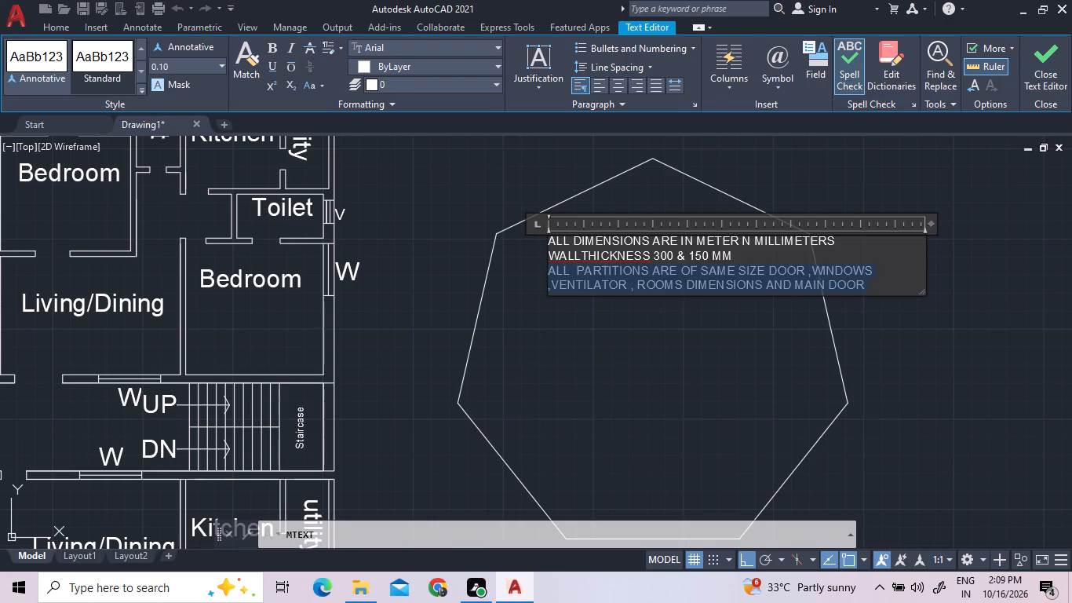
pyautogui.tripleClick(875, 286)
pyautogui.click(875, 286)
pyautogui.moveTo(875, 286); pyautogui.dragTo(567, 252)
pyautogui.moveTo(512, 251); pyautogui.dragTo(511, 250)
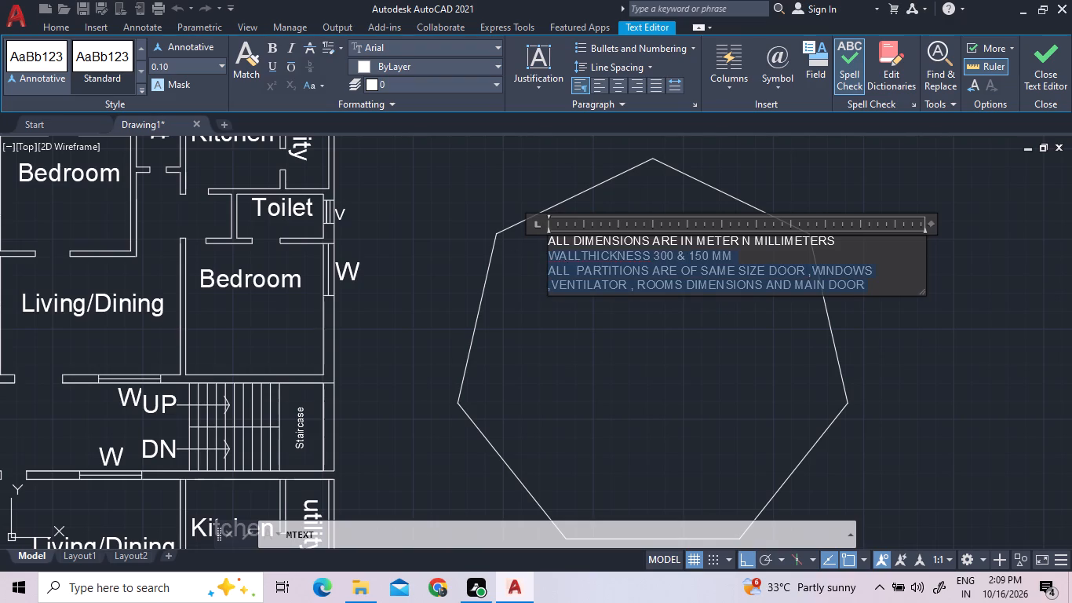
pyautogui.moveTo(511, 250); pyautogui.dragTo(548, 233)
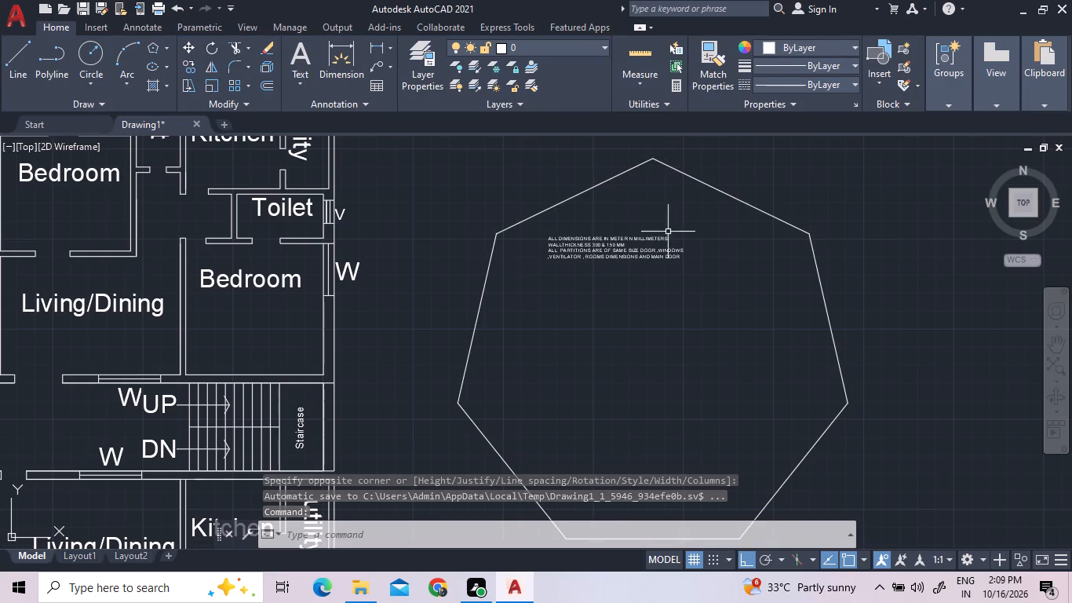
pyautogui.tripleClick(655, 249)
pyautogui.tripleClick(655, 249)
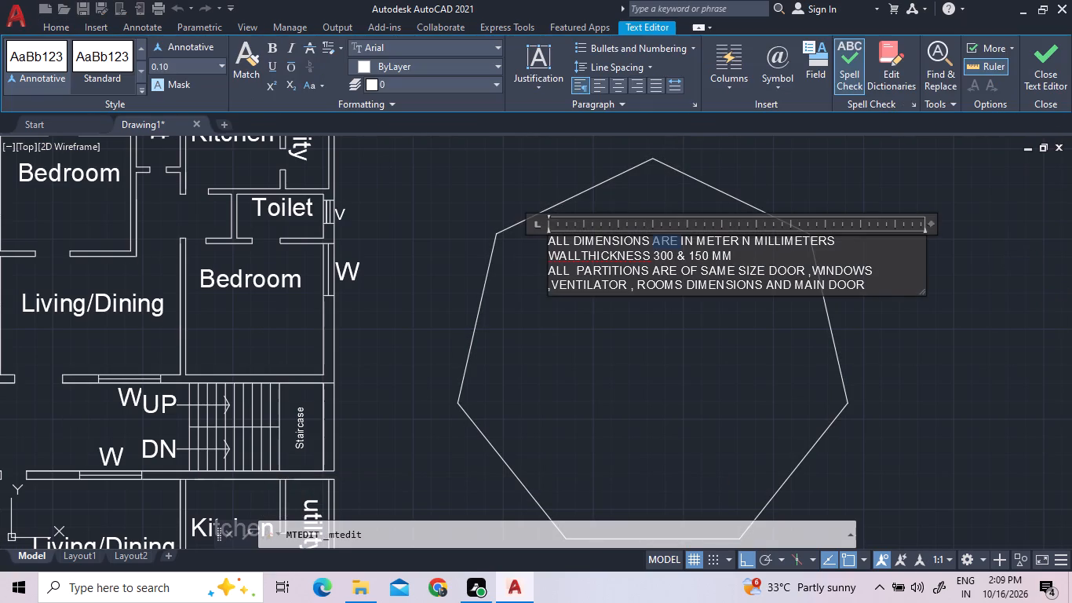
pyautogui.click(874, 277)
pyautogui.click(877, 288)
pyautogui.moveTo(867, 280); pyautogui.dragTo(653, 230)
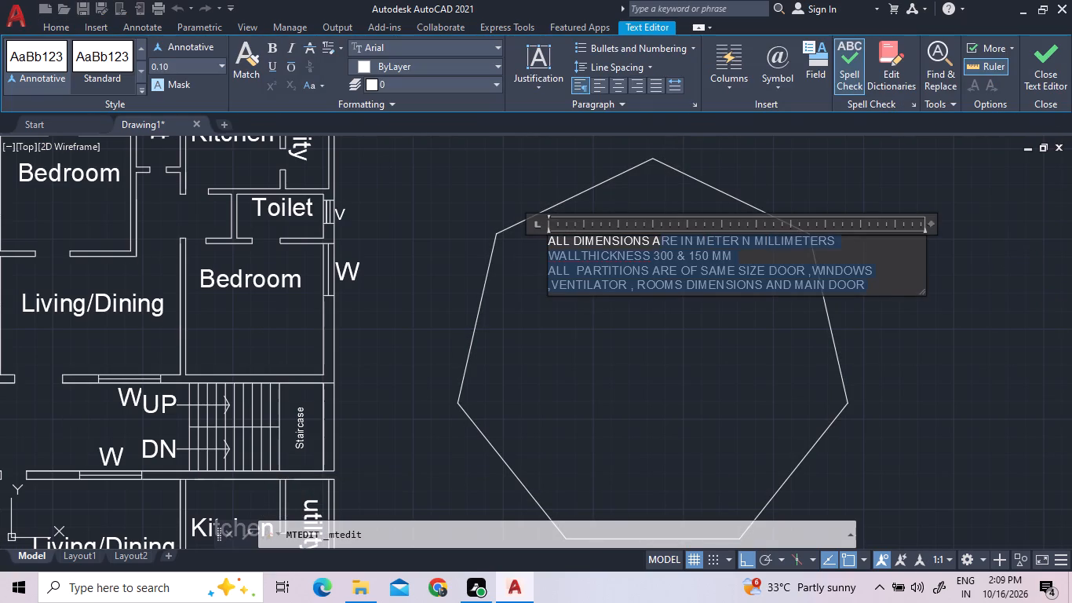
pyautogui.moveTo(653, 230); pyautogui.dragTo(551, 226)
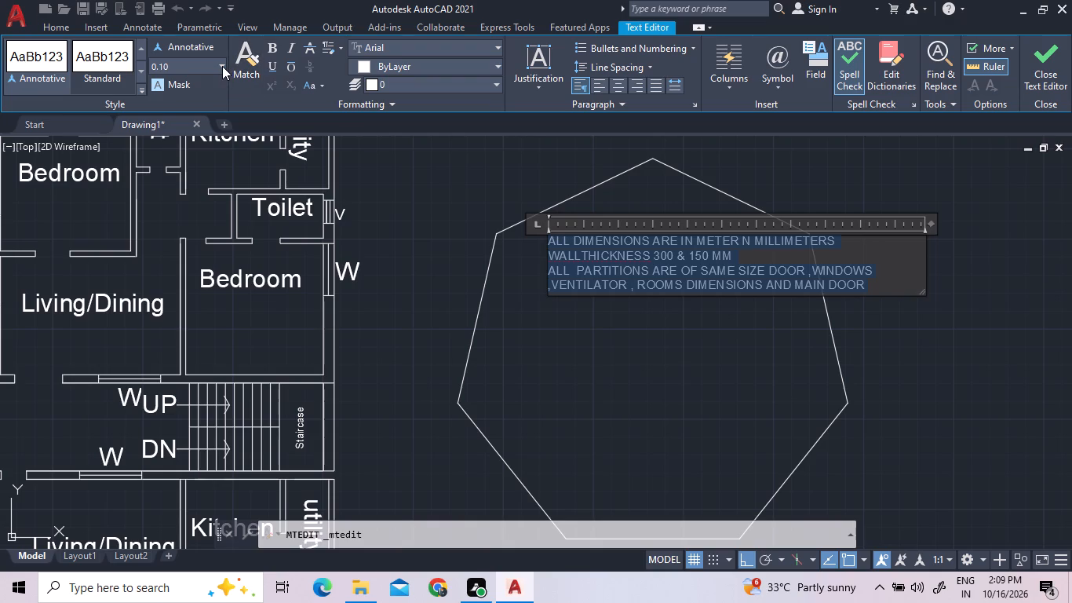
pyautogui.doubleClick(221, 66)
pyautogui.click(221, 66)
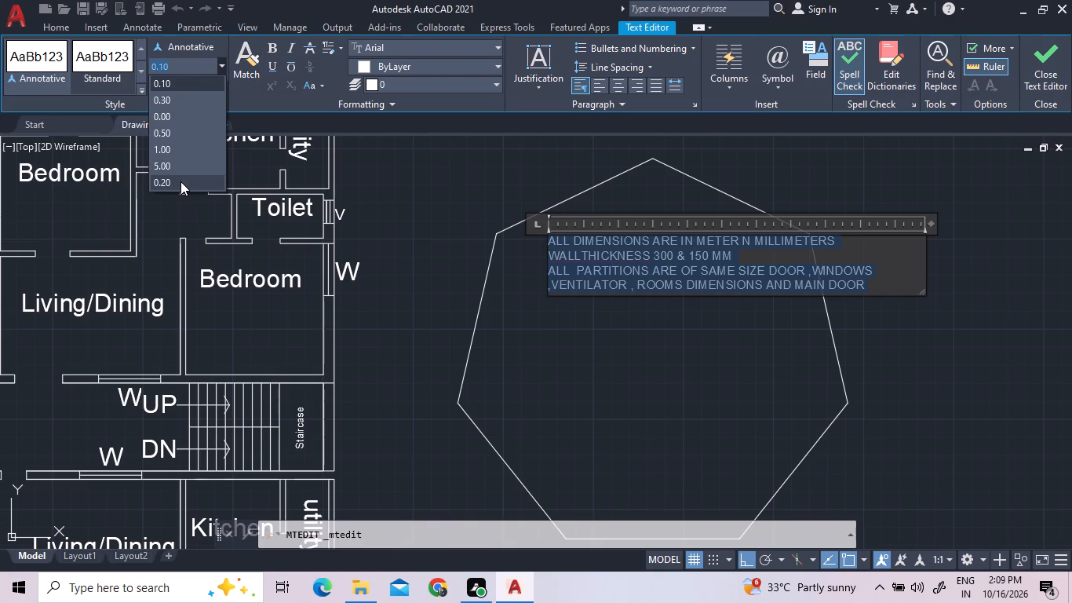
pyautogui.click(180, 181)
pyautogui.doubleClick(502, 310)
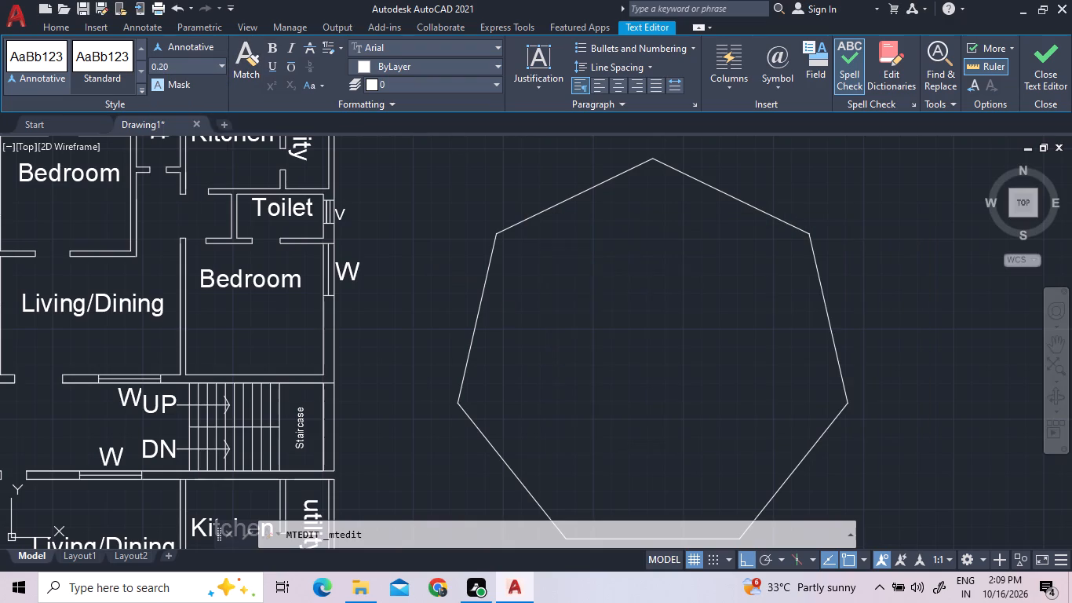
# Set the text height of all the note's lines inside the heptagon to 0.30.
pyautogui.click(709, 323)
pyautogui.click(582, 242)
pyautogui.tripleClick(588, 259)
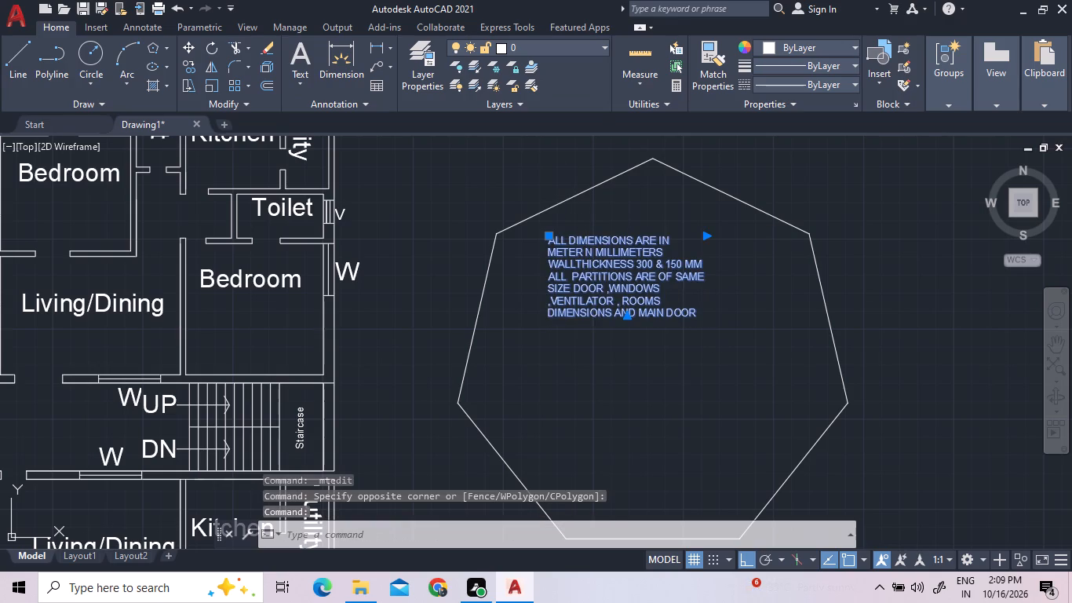
pyautogui.click(588, 259)
pyautogui.tripleClick(588, 259)
pyautogui.doubleClick(588, 259)
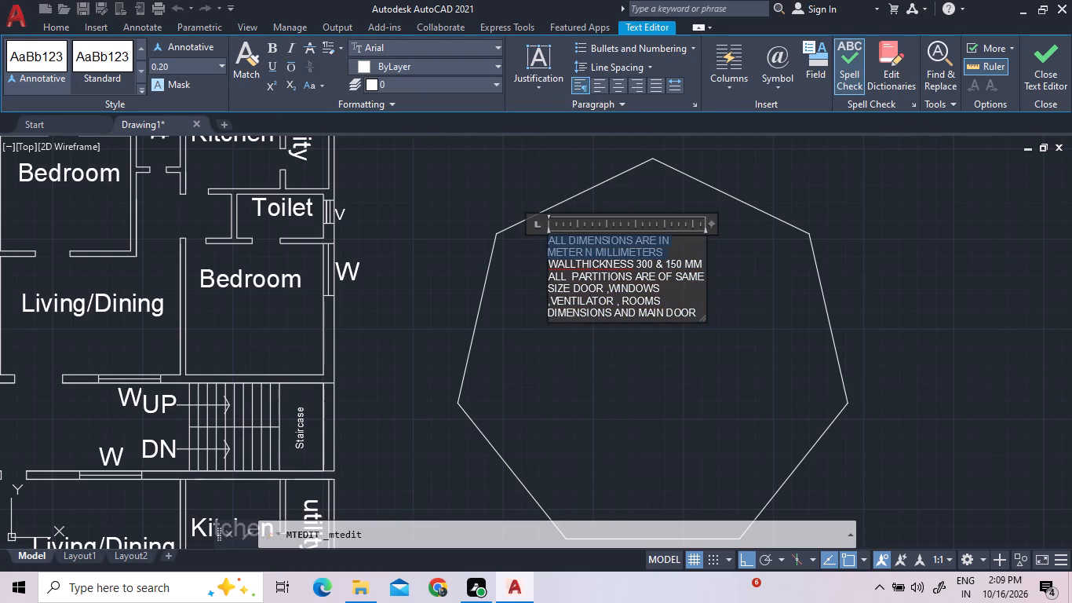
pyautogui.moveTo(700, 311); pyautogui.dragTo(538, 227)
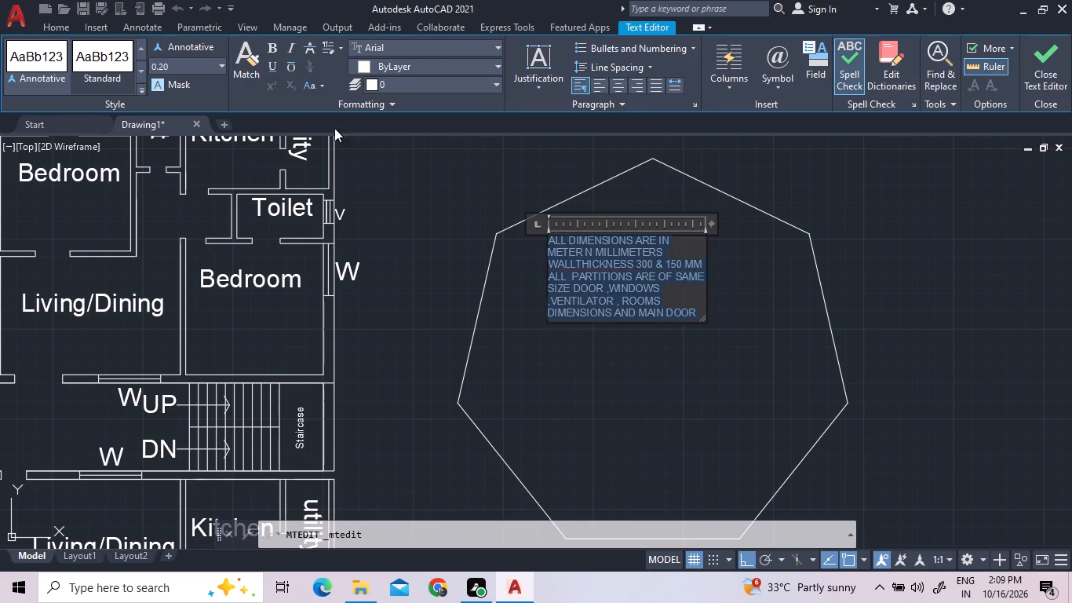
pyautogui.click(222, 64)
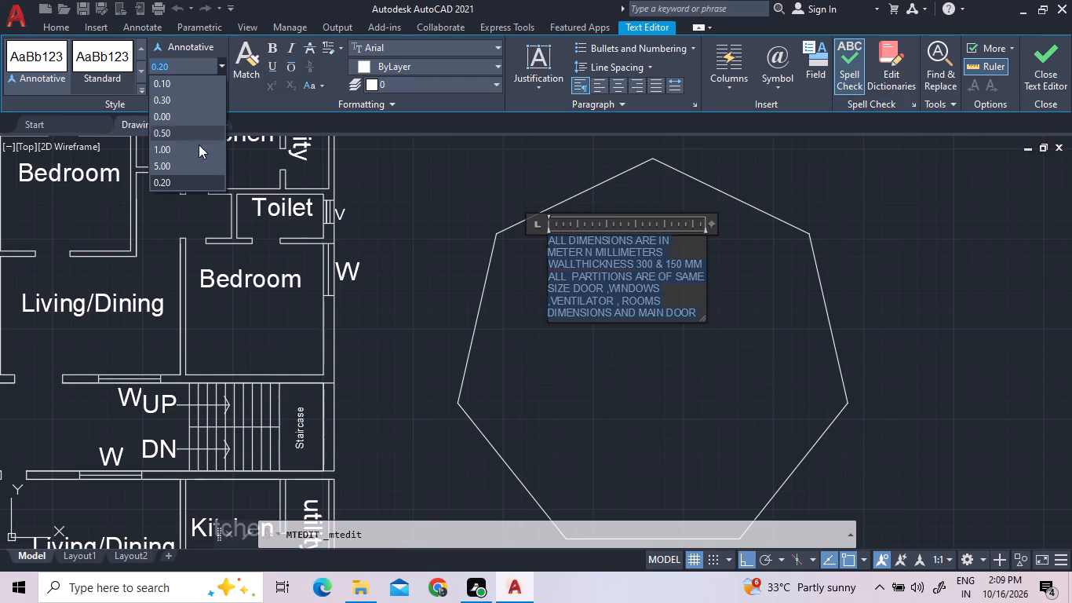
pyautogui.click(188, 106)
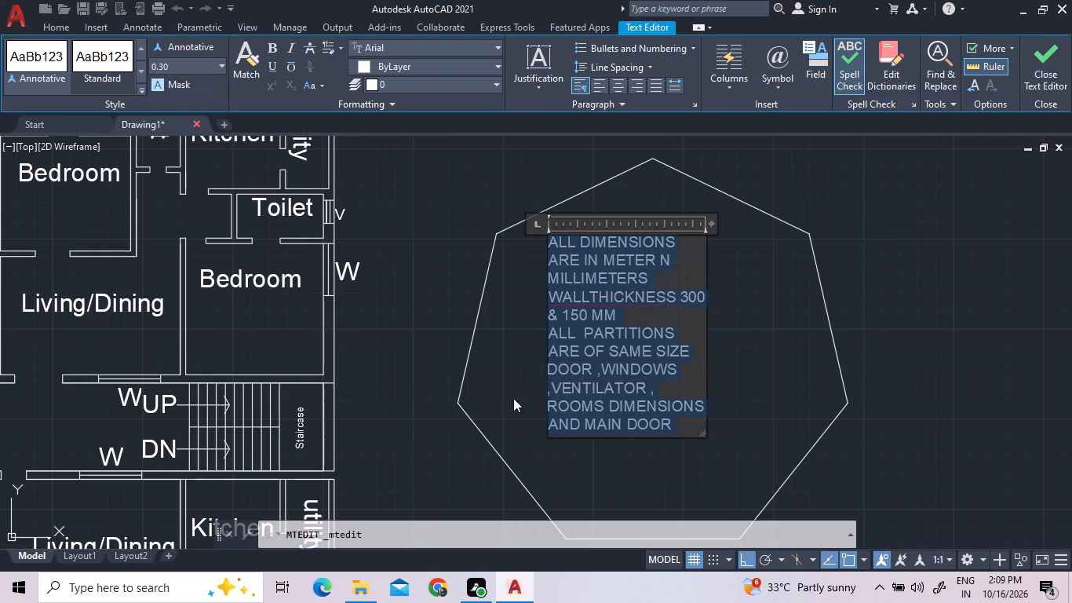
pyautogui.click(533, 386)
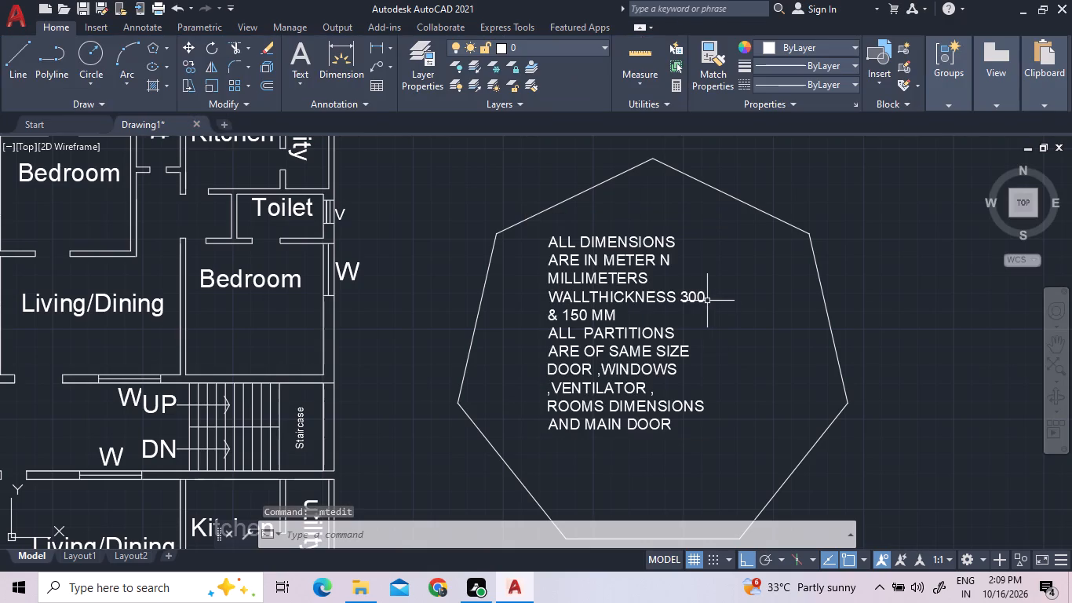
# Widen the note's text frame inside the heptagon to about 6.6 so its lines wrap less.
pyautogui.click(684, 291)
pyautogui.click(680, 341)
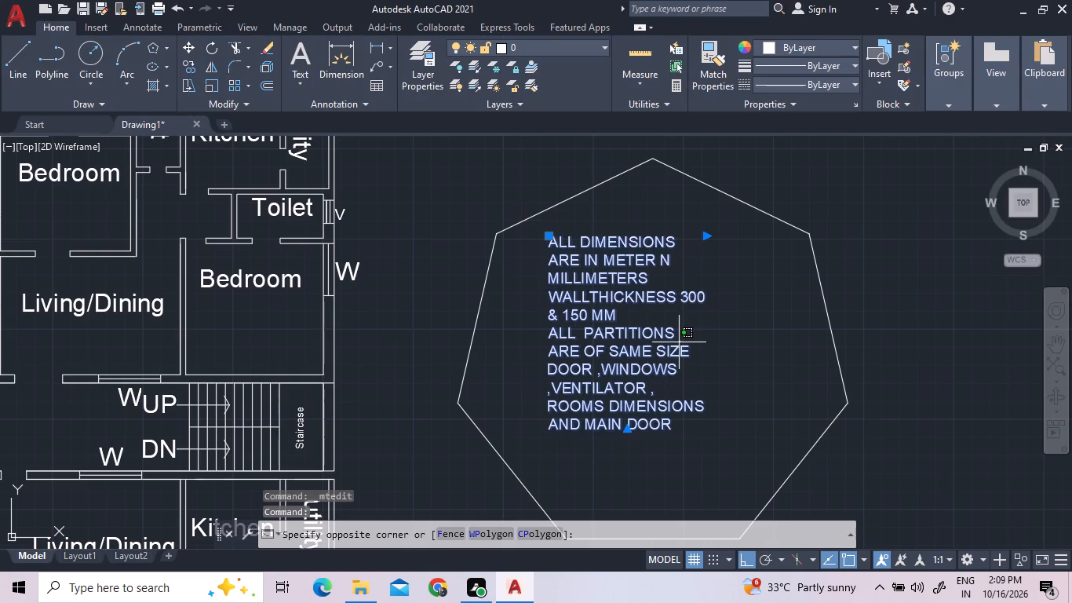
pyautogui.tripleClick(662, 345)
pyautogui.click(662, 345)
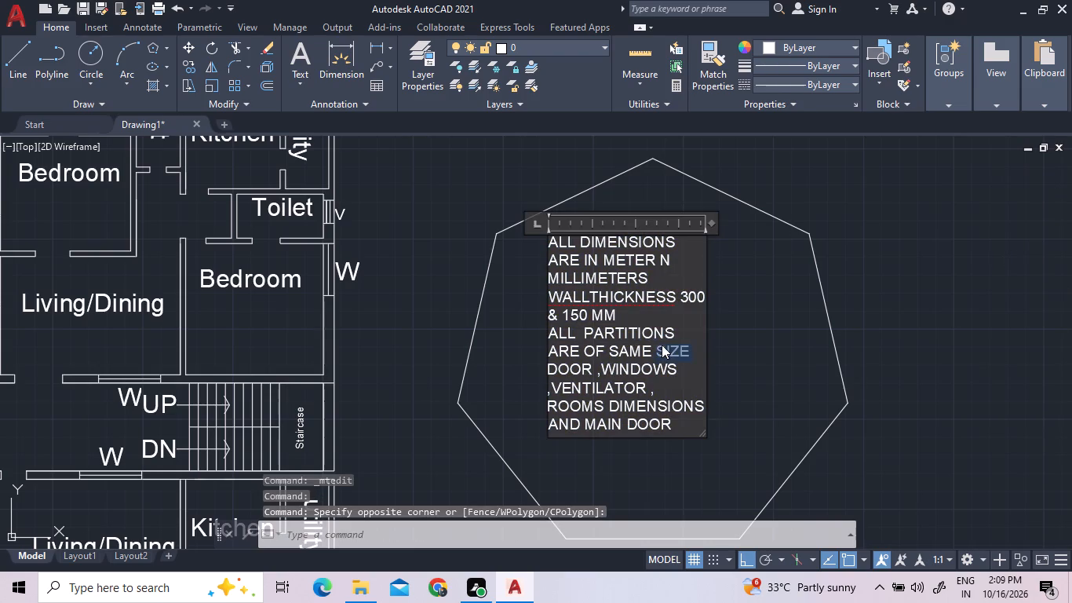
pyautogui.moveTo(705, 314); pyautogui.dragTo(752, 317)
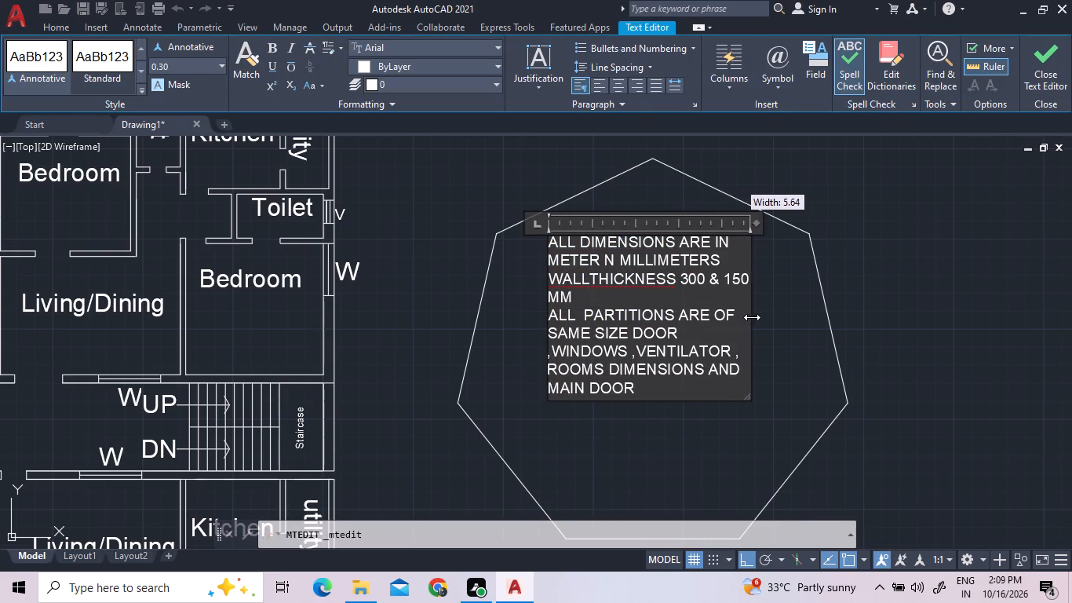
pyautogui.moveTo(752, 317); pyautogui.dragTo(789, 321)
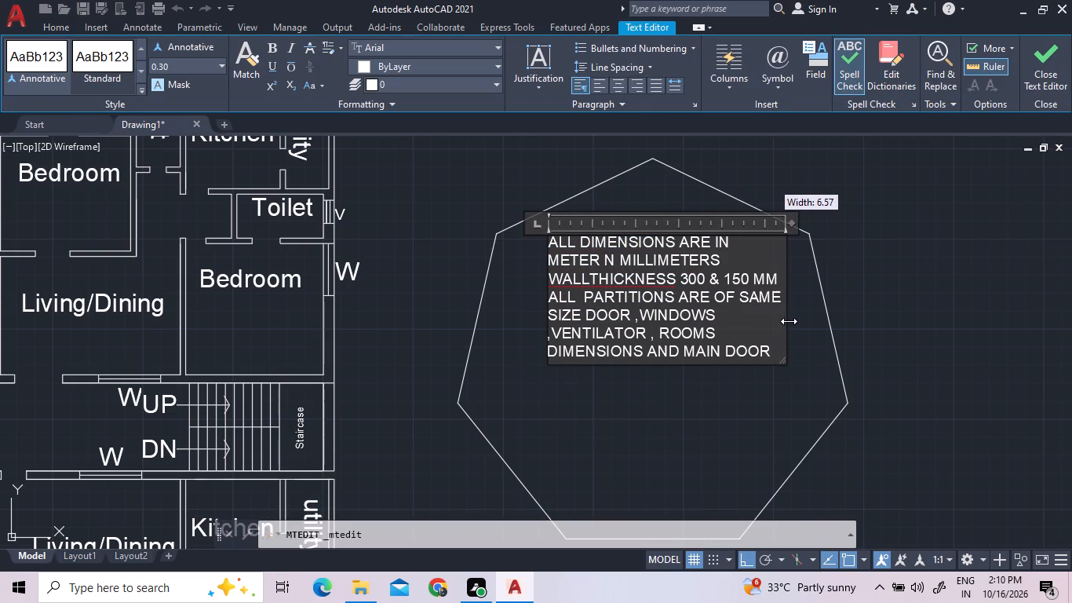
pyautogui.moveTo(789, 321); pyautogui.dragTo(789, 321)
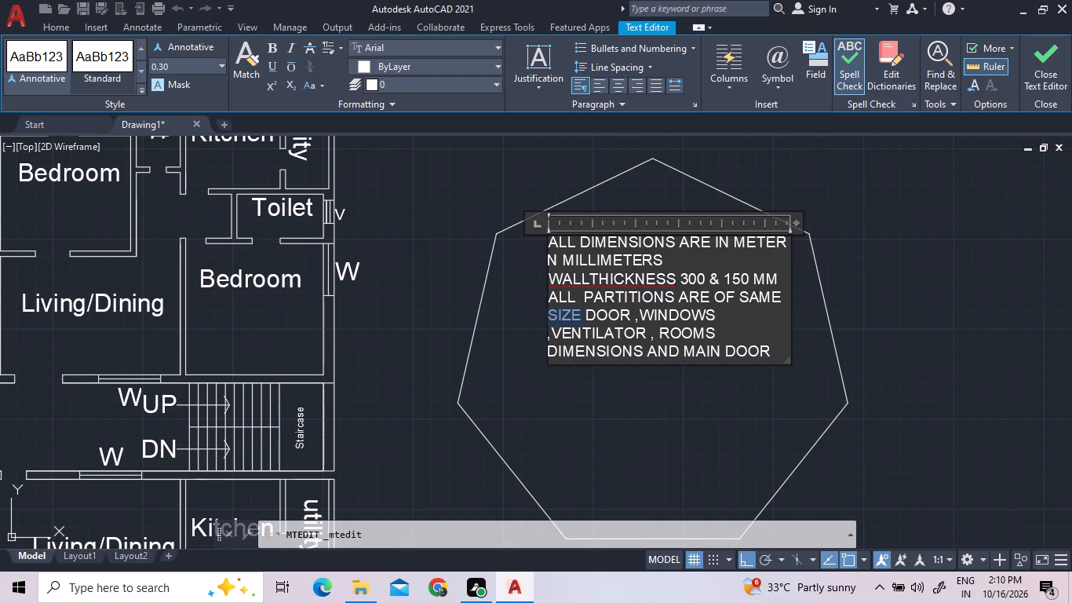
pyautogui.click(621, 386)
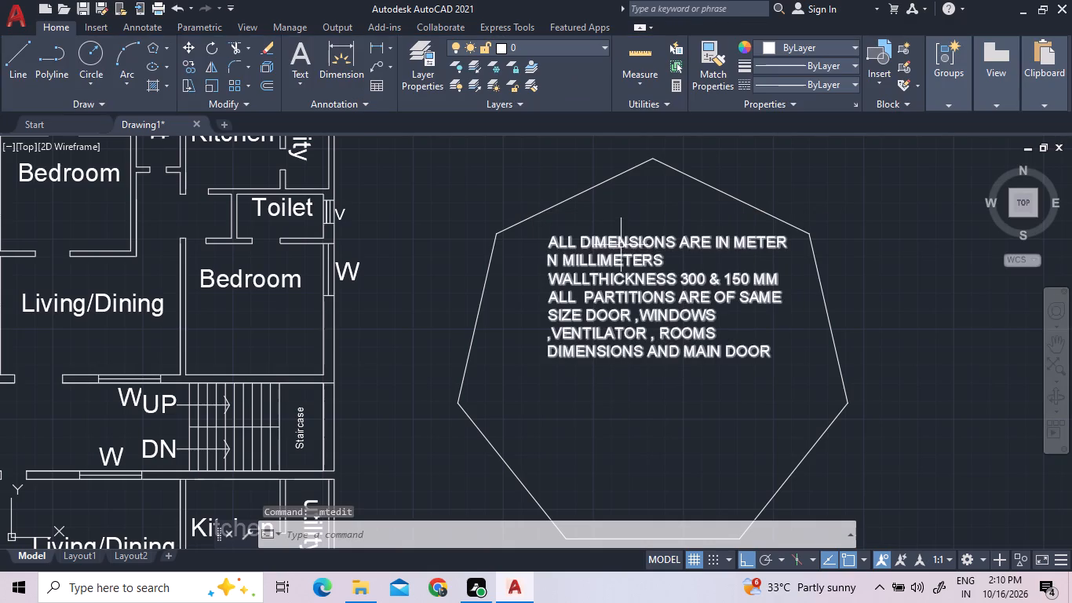
pyautogui.scroll(-2, 621, 239)
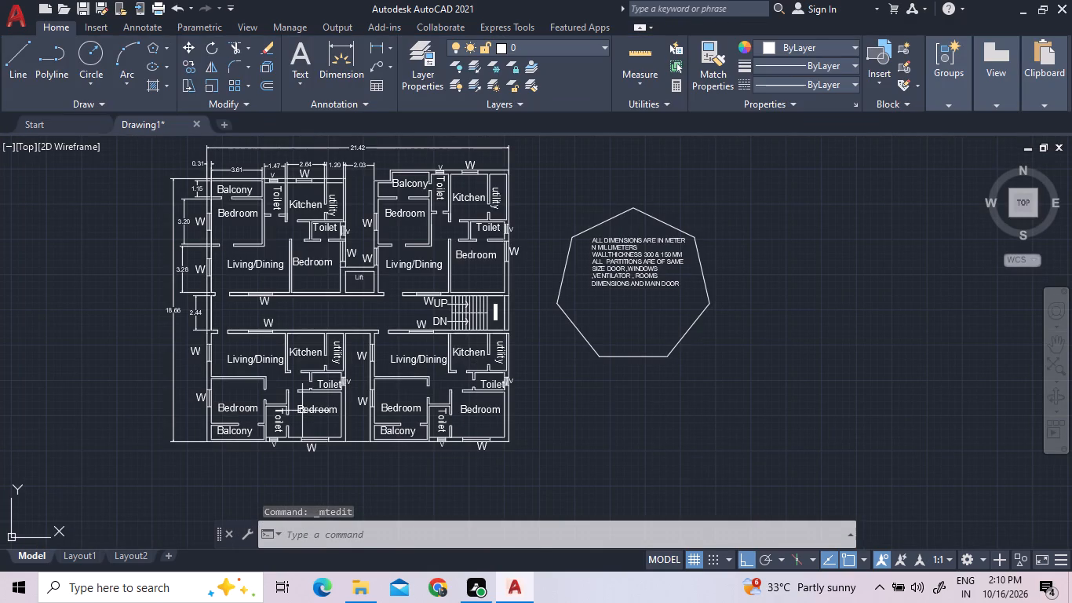
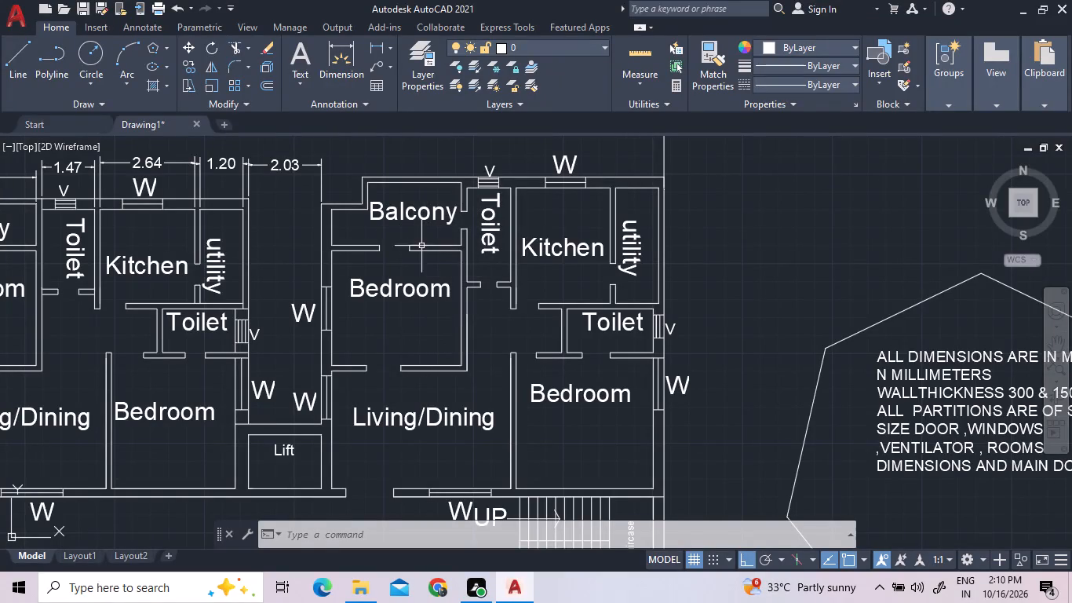
# Add a text label "D" with height 0.20 at the balcony door between Balcony and Bedroom in the upper-left flat.
pyautogui.scroll(-2, 449, 303)
pyautogui.scroll(2, 279, 291)
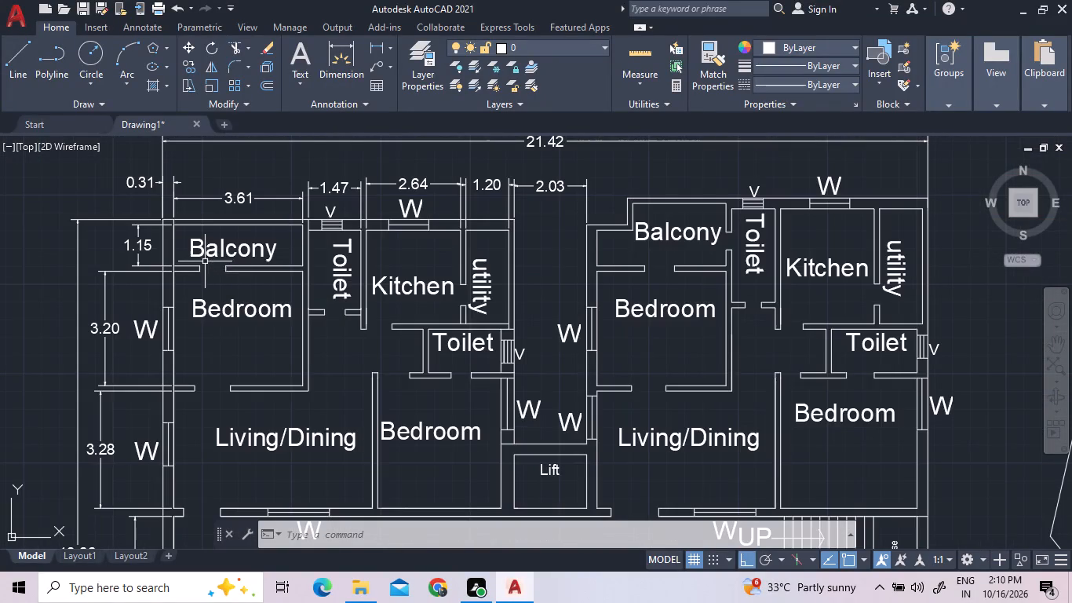
pyautogui.scroll(2, 205, 261)
pyautogui.click(301, 52)
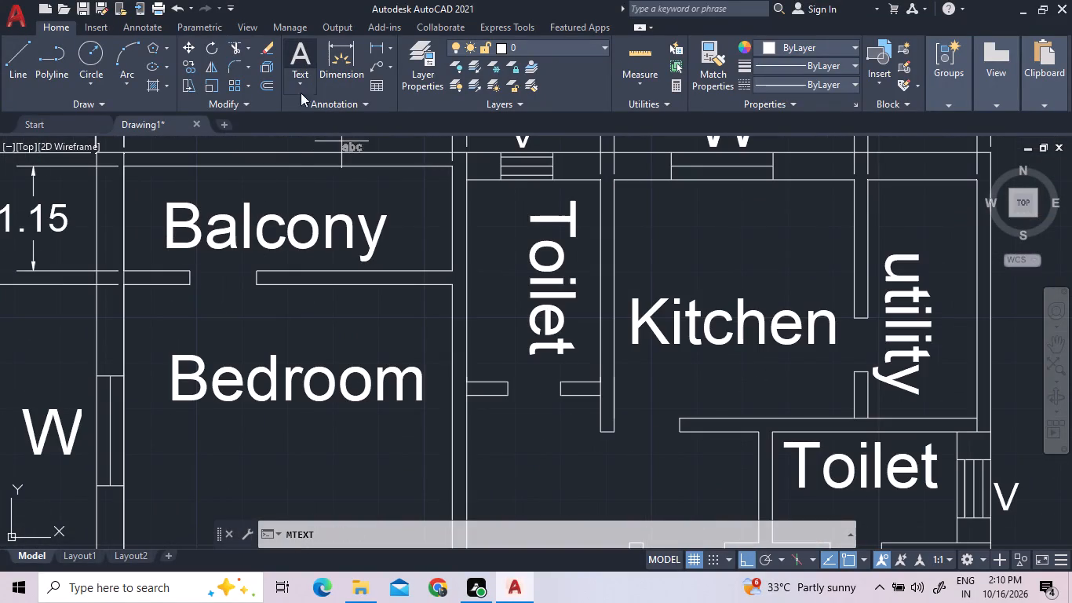
pyautogui.click(217, 267)
pyautogui.click(237, 296)
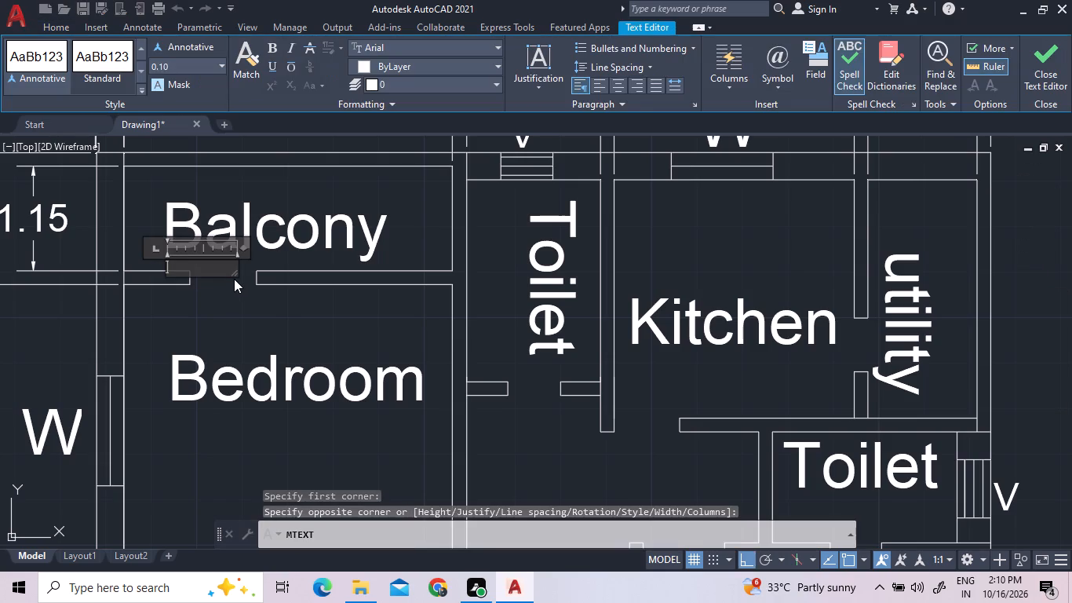
pyautogui.press('d')
pyautogui.doubleClick(196, 271)
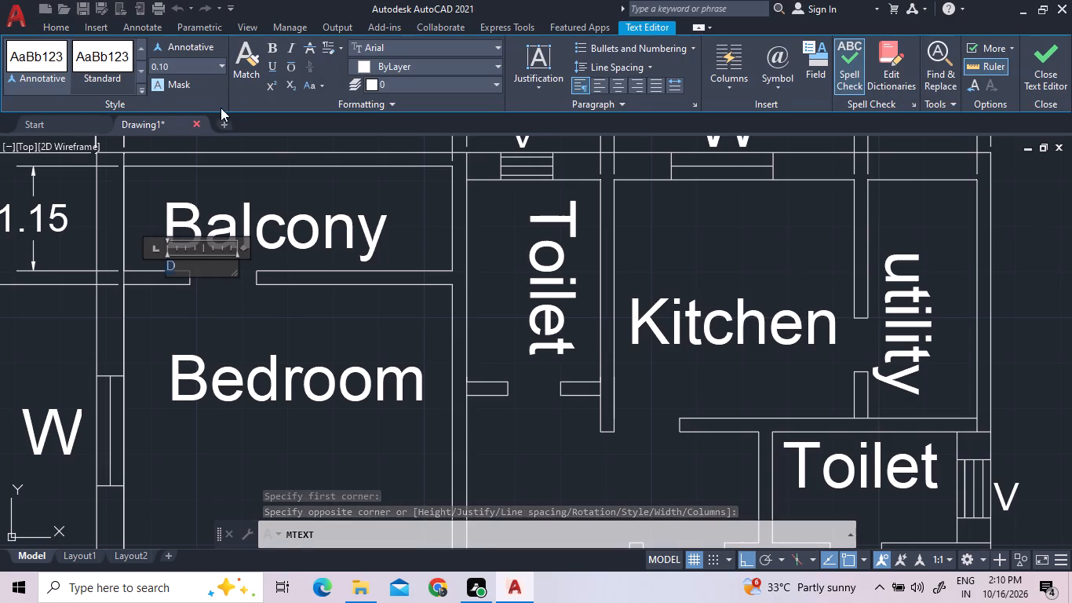
pyautogui.click(223, 67)
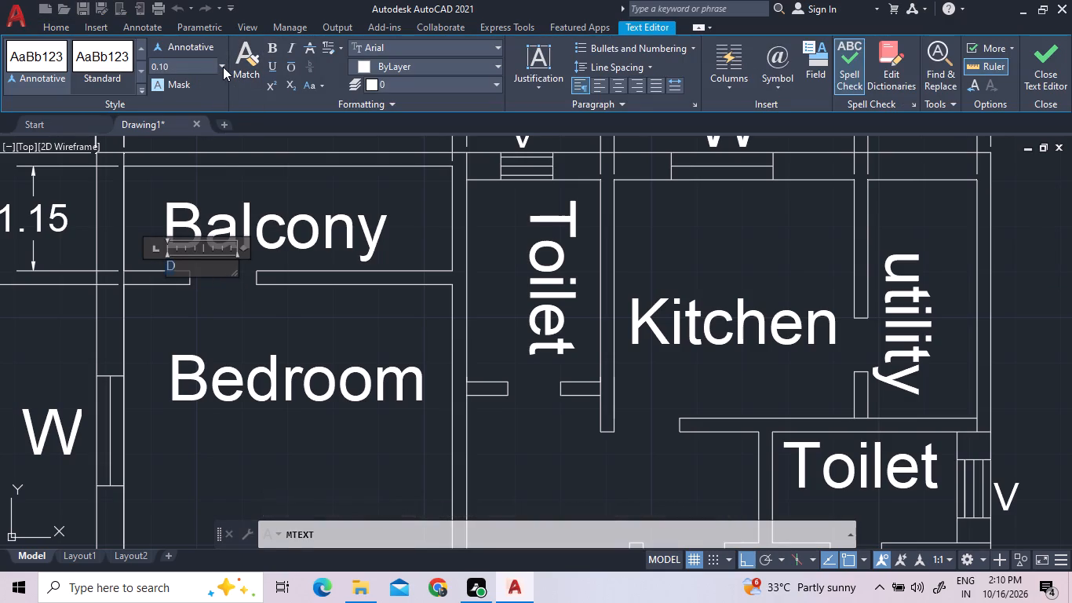
pyautogui.click(192, 181)
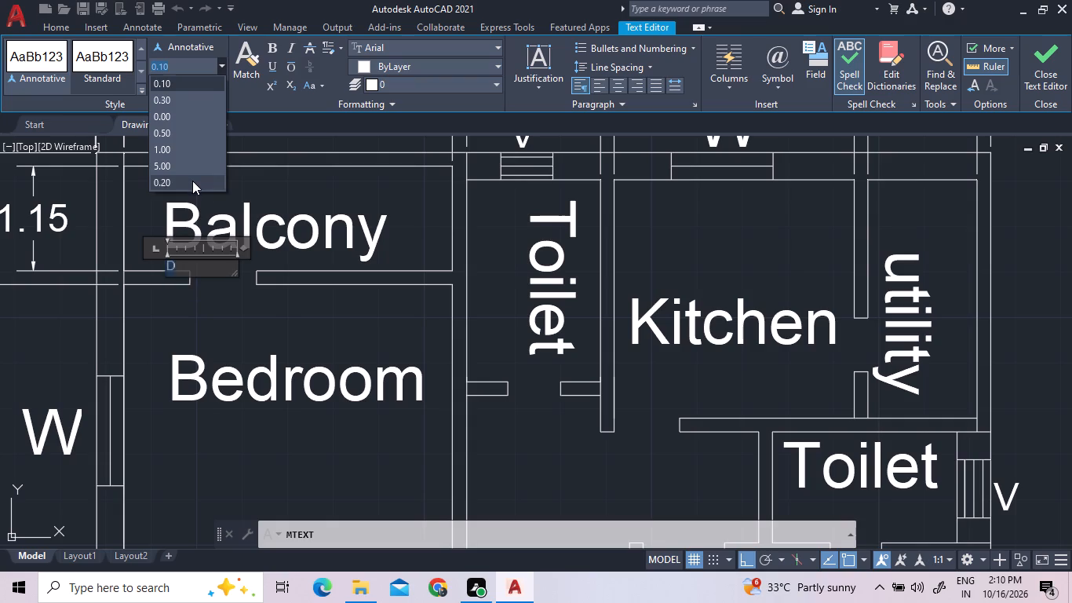
pyautogui.click(241, 194)
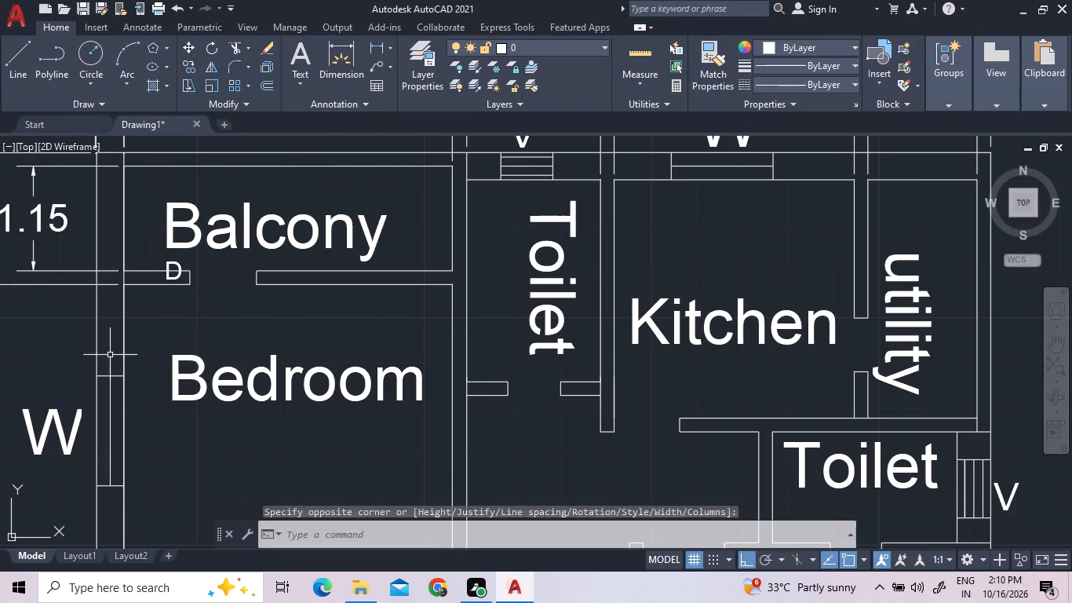
# Copy the D label to the toilet, kitchen and utility door openings of the upper-left flat, with ortho and object snap off.
pyautogui.click(173, 265)
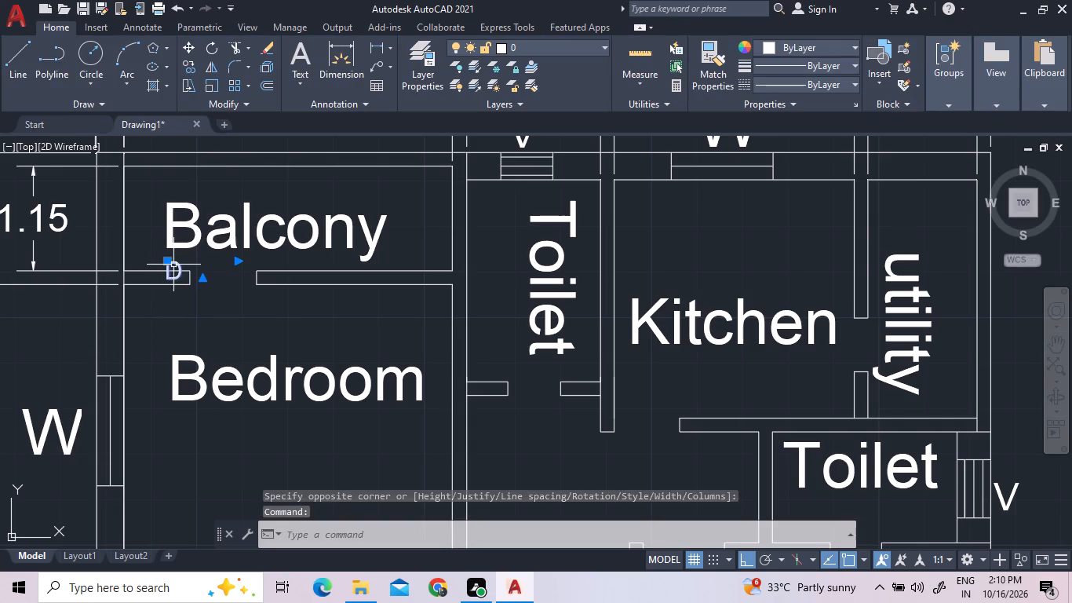
pyautogui.rightClick(171, 263)
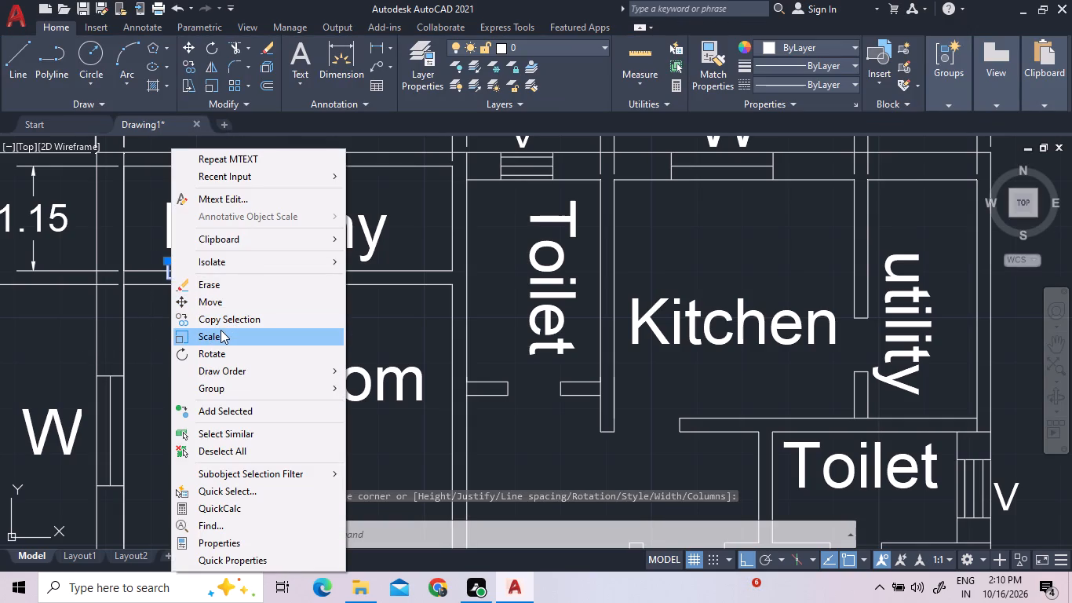
pyautogui.click(230, 320)
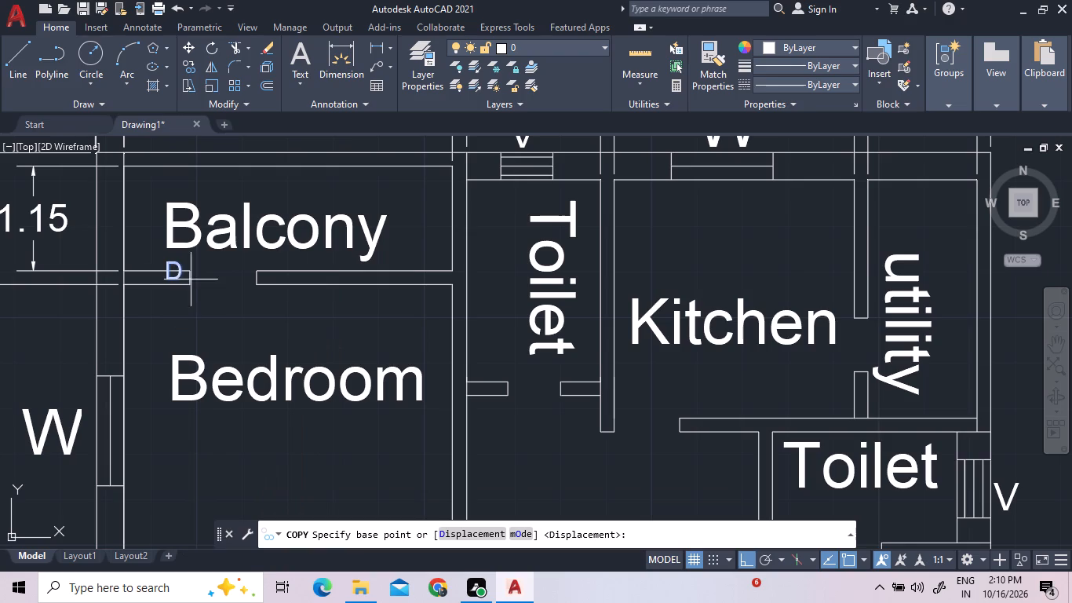
pyautogui.doubleClick(179, 266)
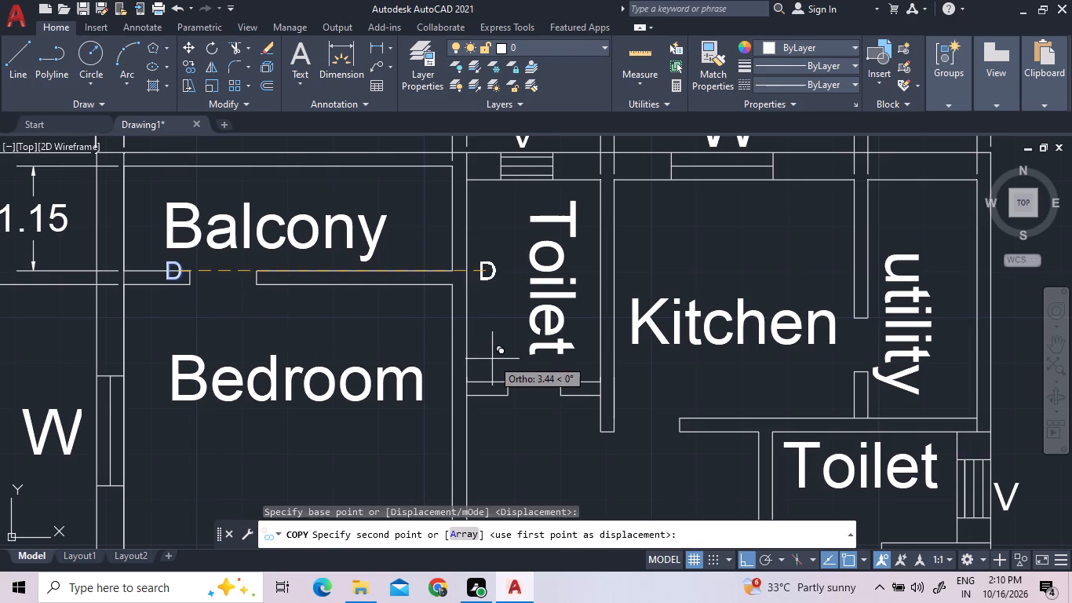
pyautogui.press('F8')
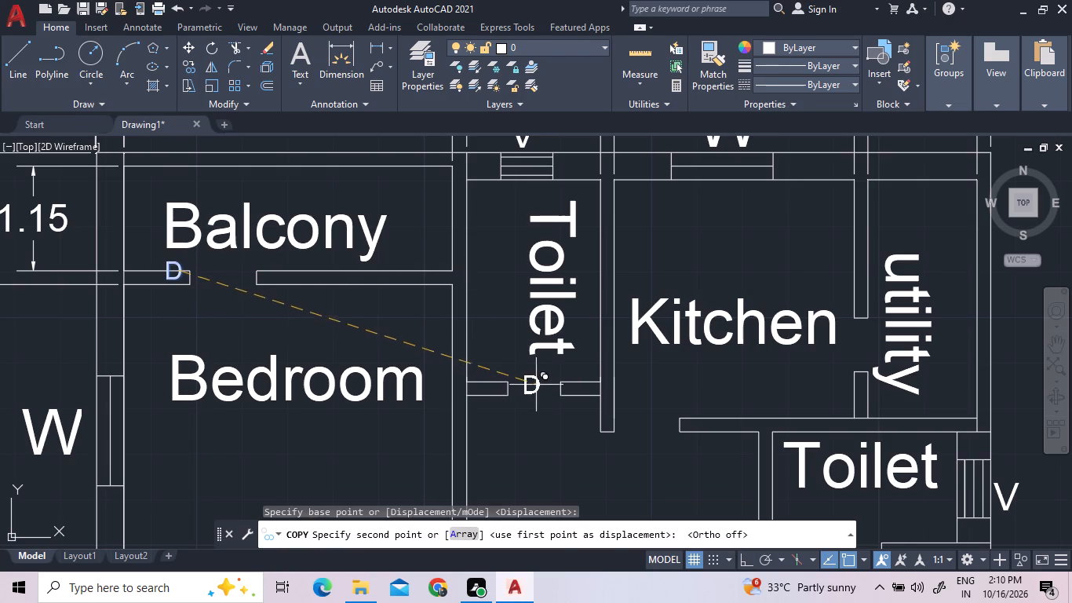
pyautogui.scroll(2, 546, 396)
pyautogui.click(538, 385)
pyautogui.scroll(-3, 587, 386)
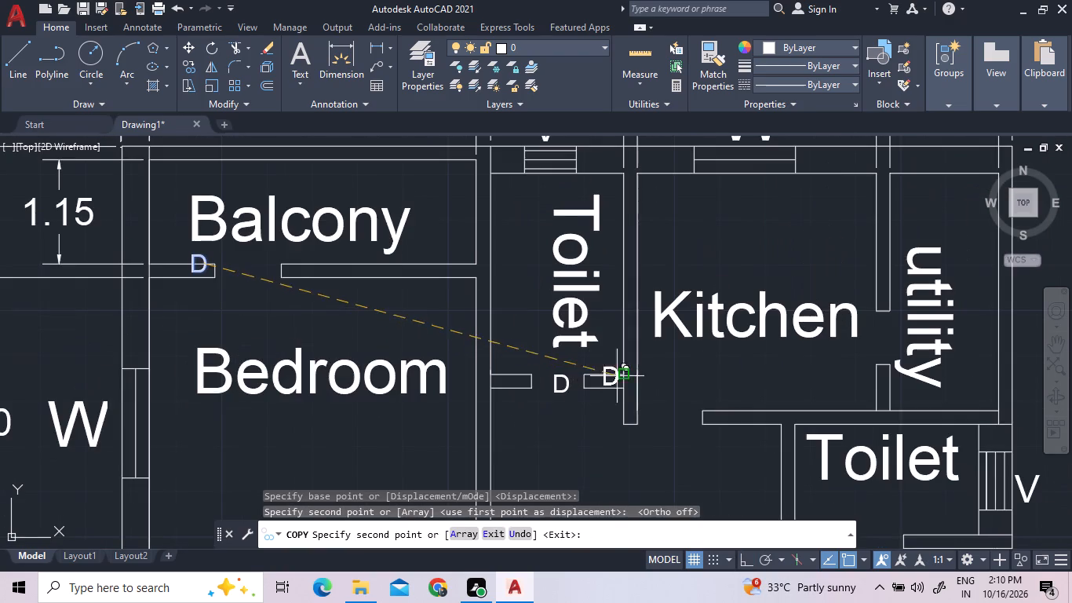
pyautogui.doubleClick(680, 420)
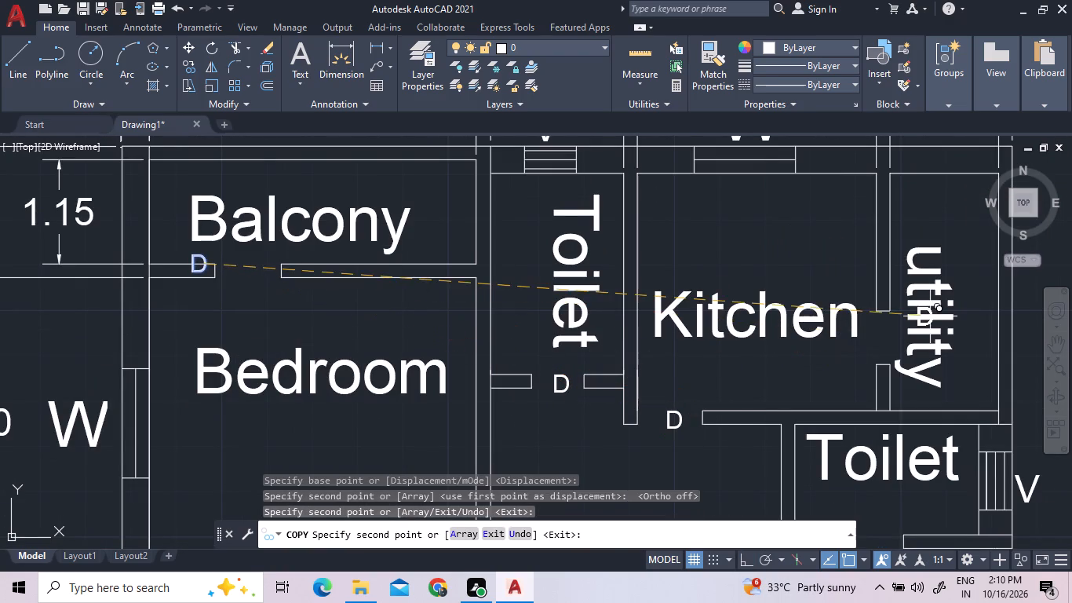
pyautogui.click(893, 334)
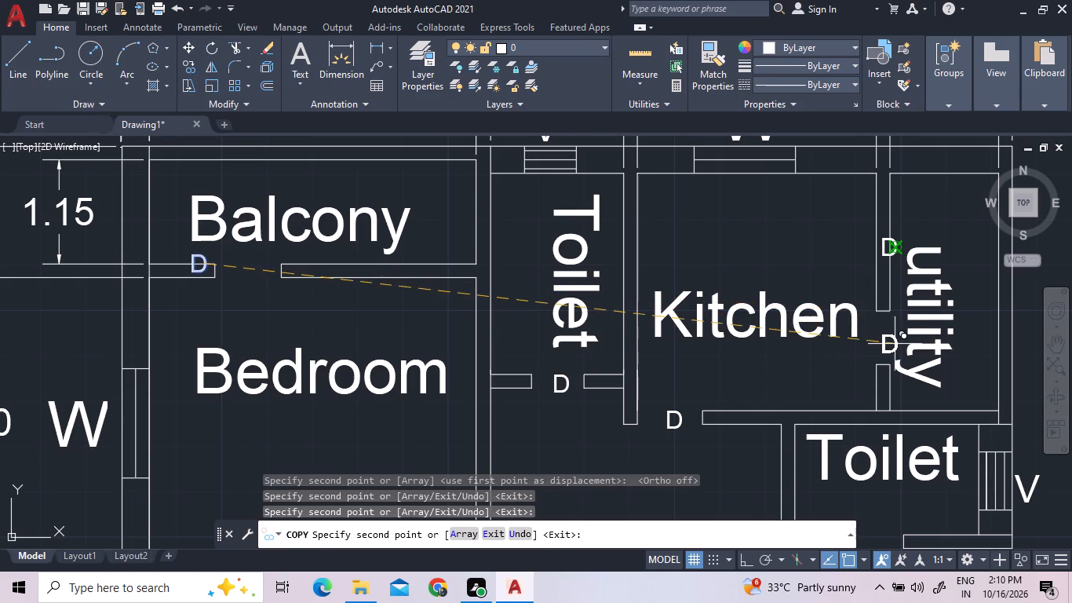
pyautogui.tripleClick(888, 342)
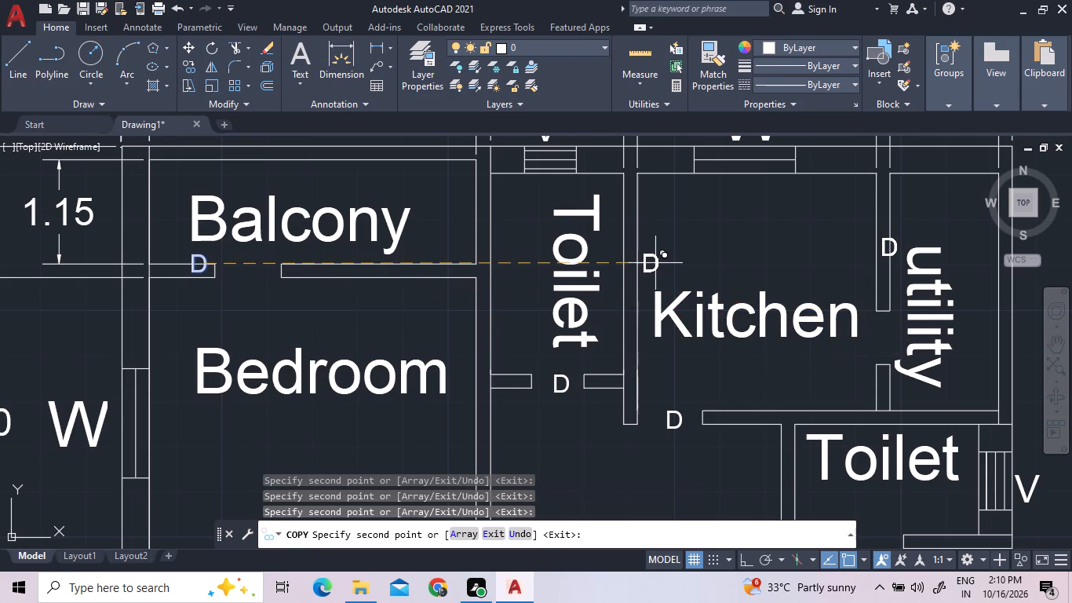
pyautogui.doubleClick(837, 555)
pyautogui.click(850, 554)
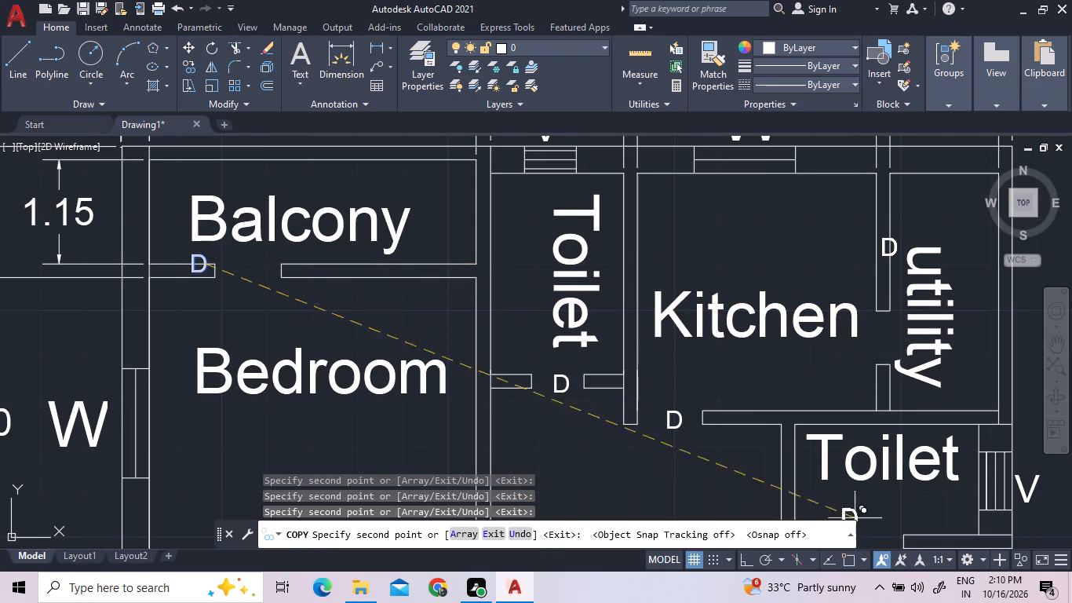
pyautogui.doubleClick(883, 342)
# Copy the D label to the upper-left flat's two bedroom doors off the living area, the second toilet door and the corridor entrance.
pyautogui.scroll(-3, 771, 323)
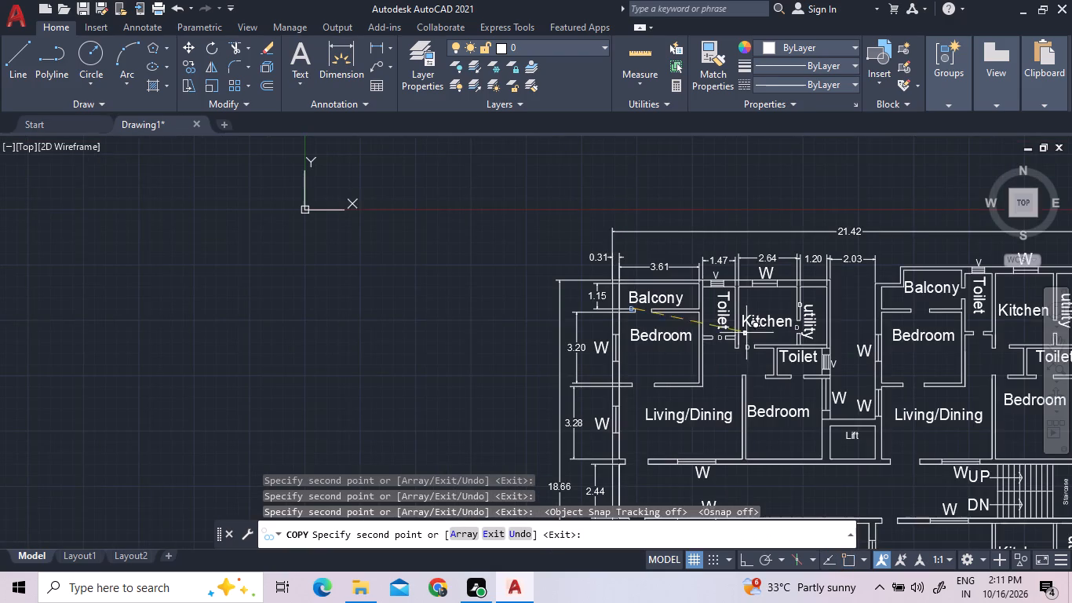
pyautogui.scroll(3, 671, 407)
pyautogui.click(570, 342)
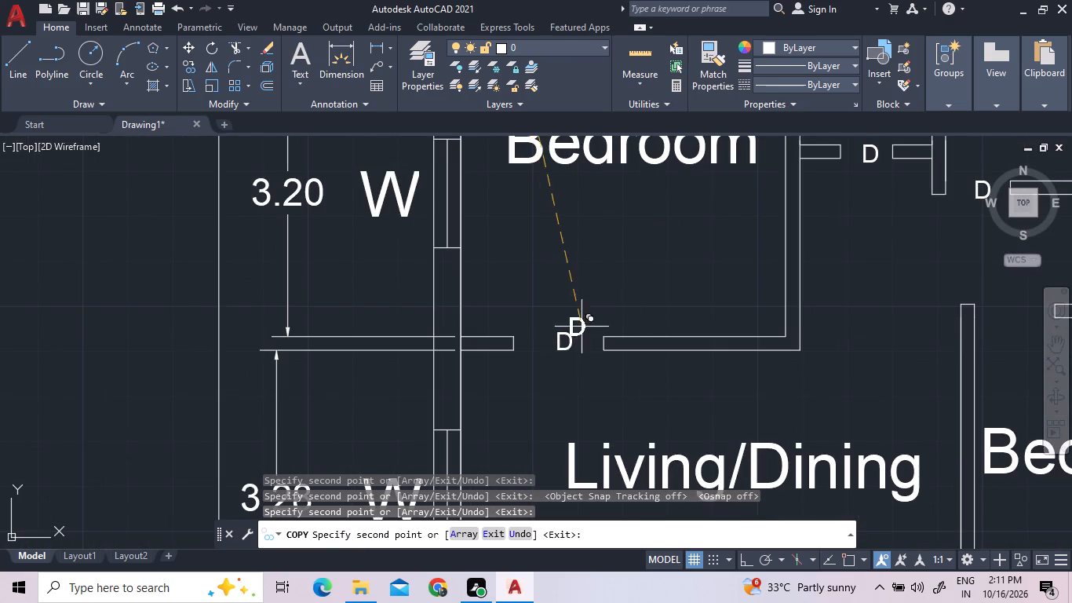
pyautogui.scroll(-3, 588, 293)
pyautogui.scroll(2, 702, 280)
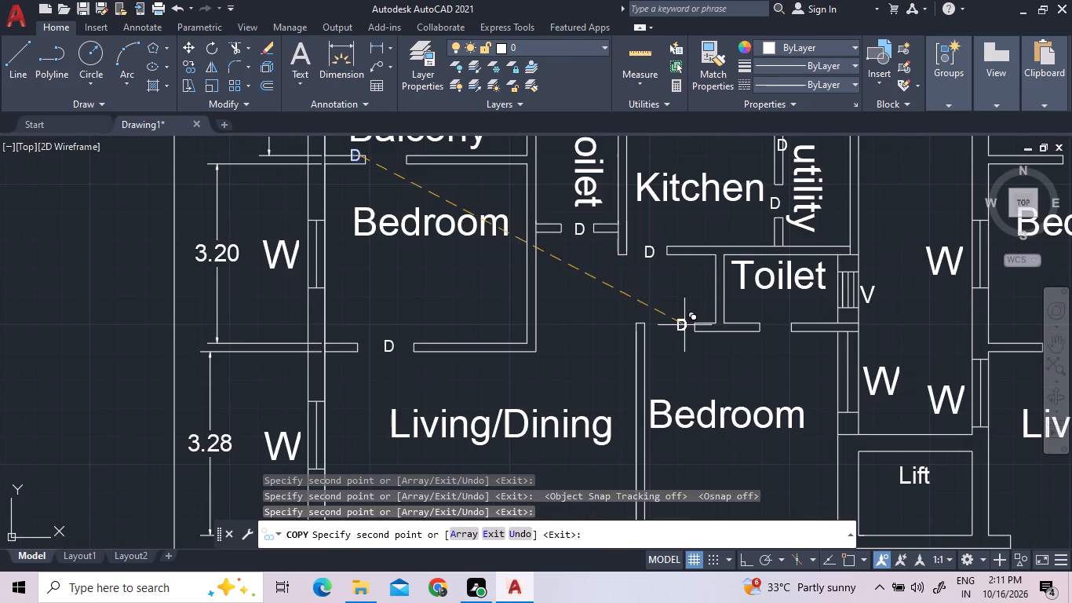
pyautogui.doubleClick(679, 330)
pyautogui.scroll(3, 785, 339)
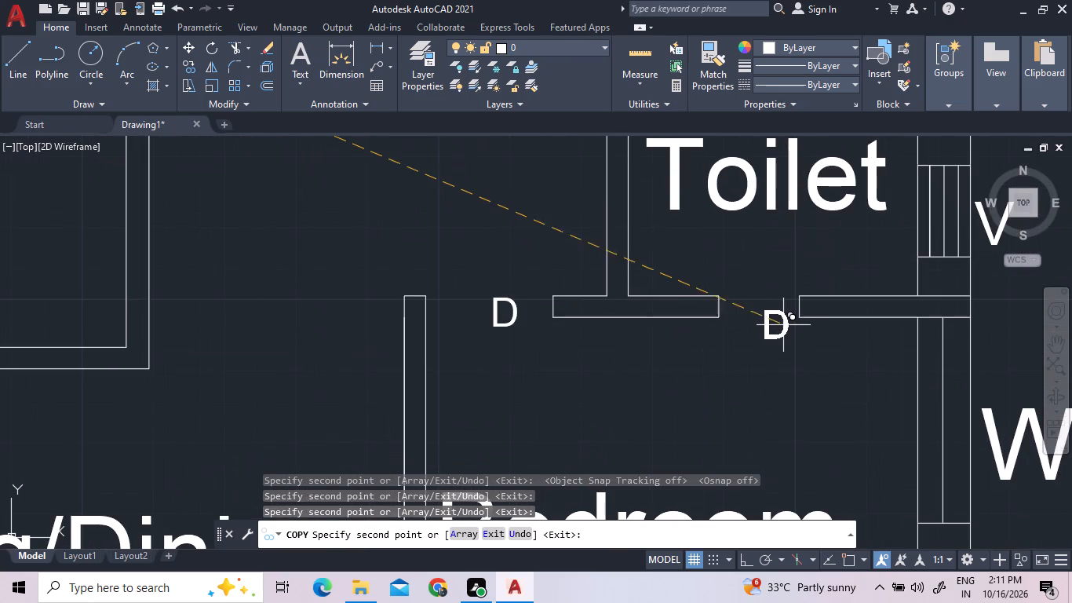
pyautogui.doubleClick(774, 314)
pyautogui.scroll(-4, 766, 318)
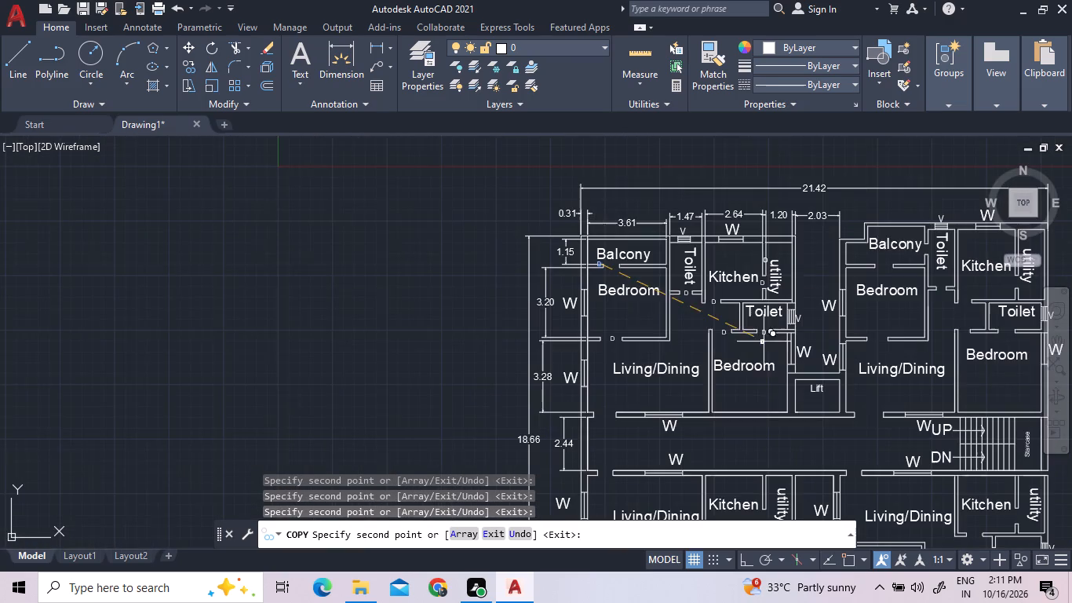
pyautogui.scroll(3, 640, 445)
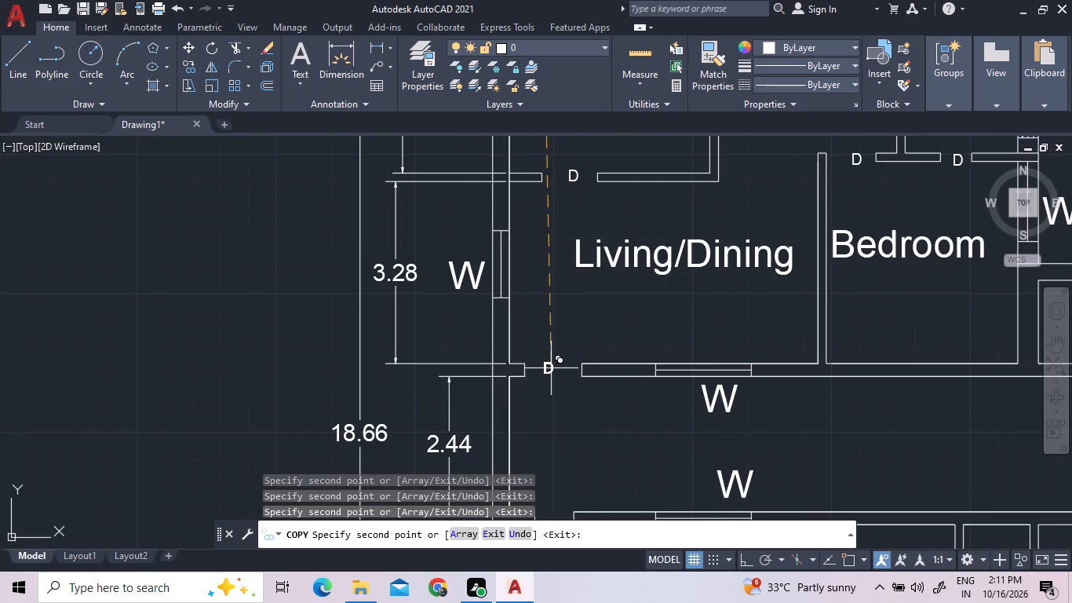
pyautogui.click(552, 368)
# Copy the D label to the lower-left flat's corridor entrance, kitchen door and utility door openings.
pyautogui.scroll(-3, 600, 308)
pyautogui.scroll(3, 602, 363)
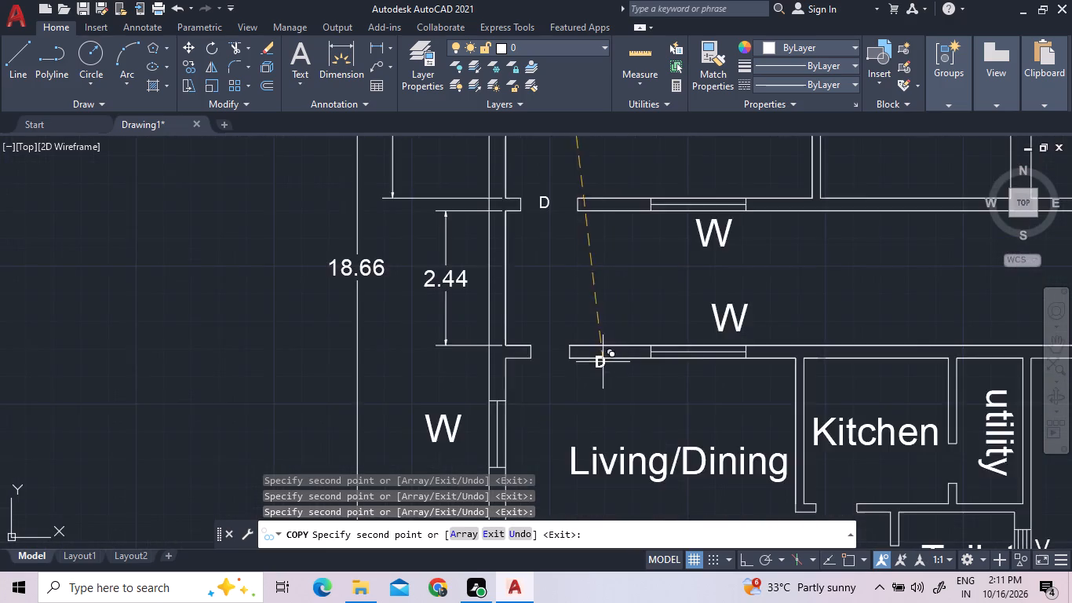
pyautogui.scroll(3, 589, 371)
pyautogui.doubleClick(456, 301)
pyautogui.scroll(-1, 503, 259)
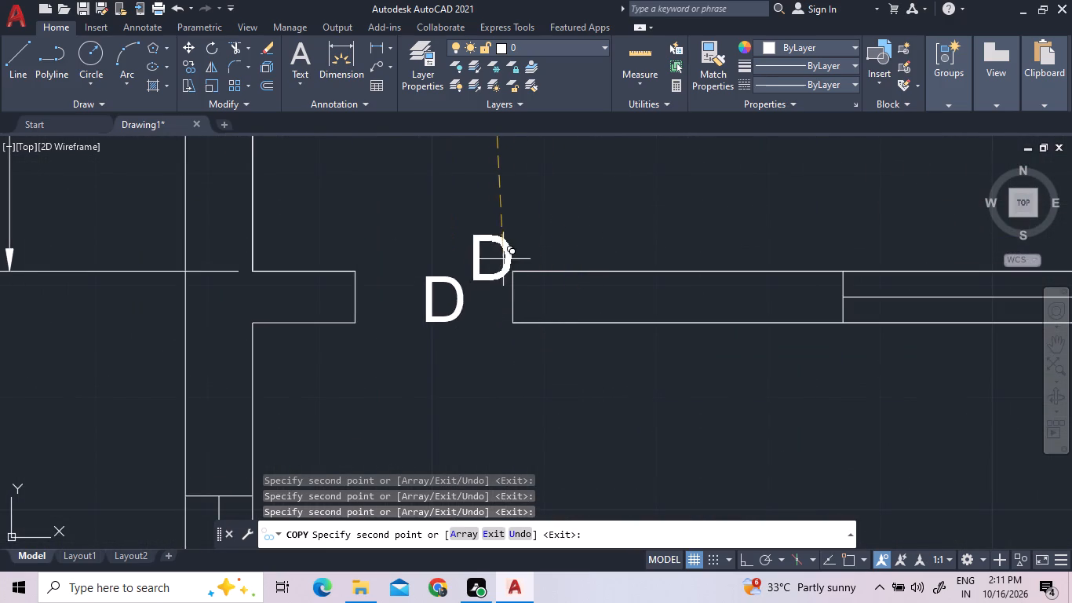
pyautogui.scroll(-3, 503, 264)
pyautogui.scroll(3, 674, 388)
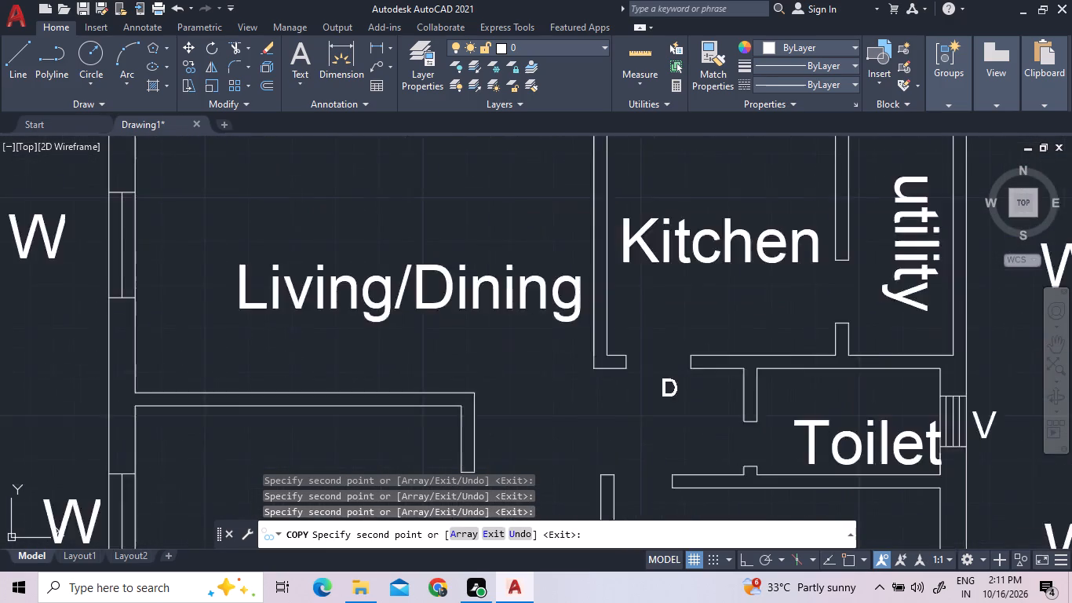
pyautogui.doubleClick(670, 347)
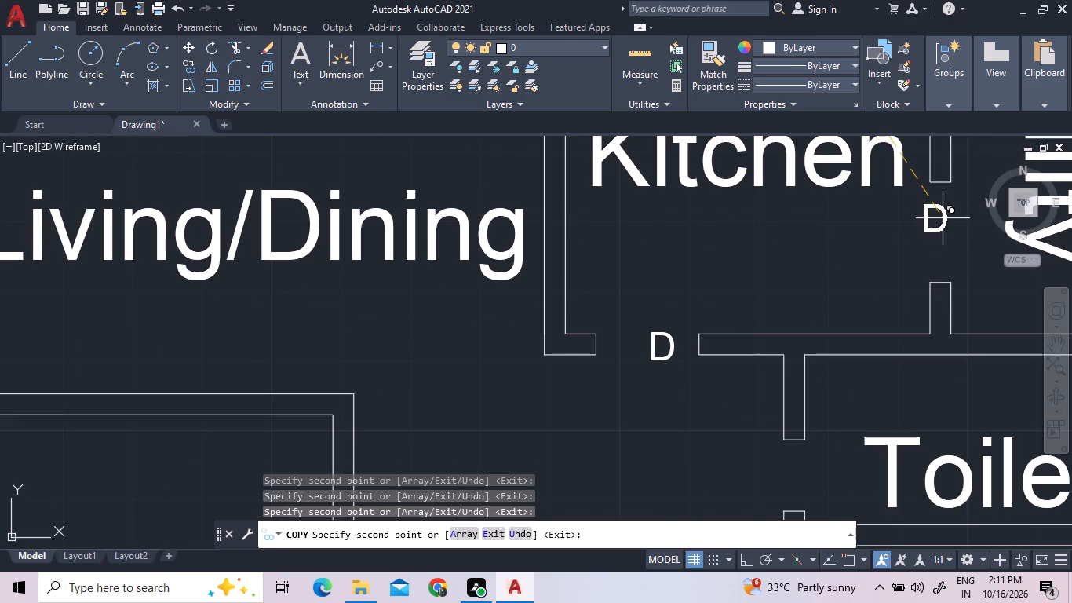
pyautogui.doubleClick(943, 218)
# Copy the D label to the lower-left flat's remaining openings: common toilet, both bedrooms, balcony and attached toilet.
pyautogui.scroll(-3, 926, 263)
pyautogui.scroll(3, 900, 328)
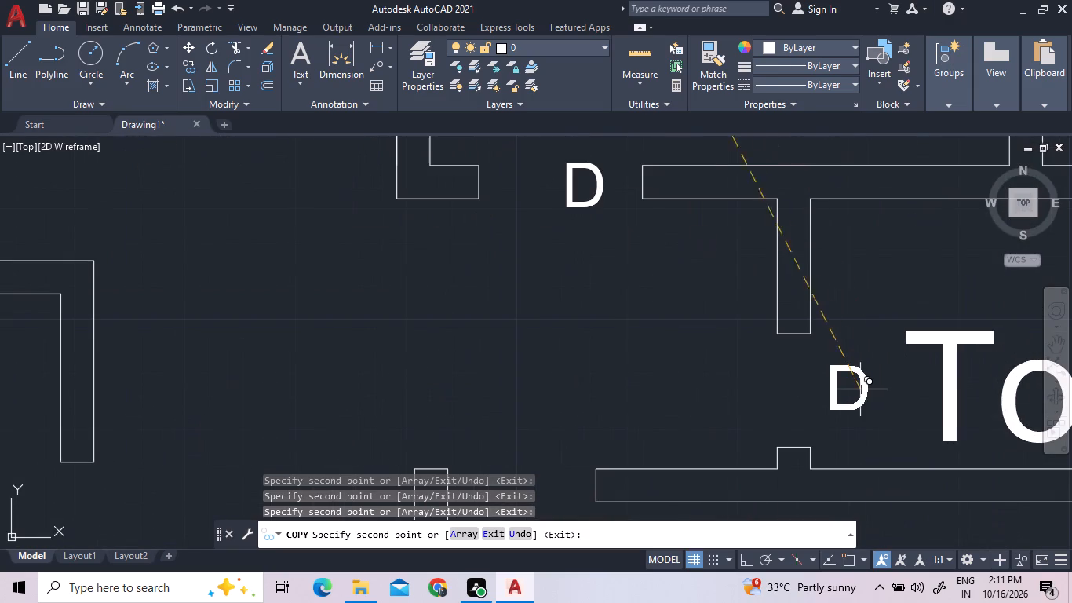
pyautogui.click(825, 382)
pyautogui.scroll(-4, 828, 346)
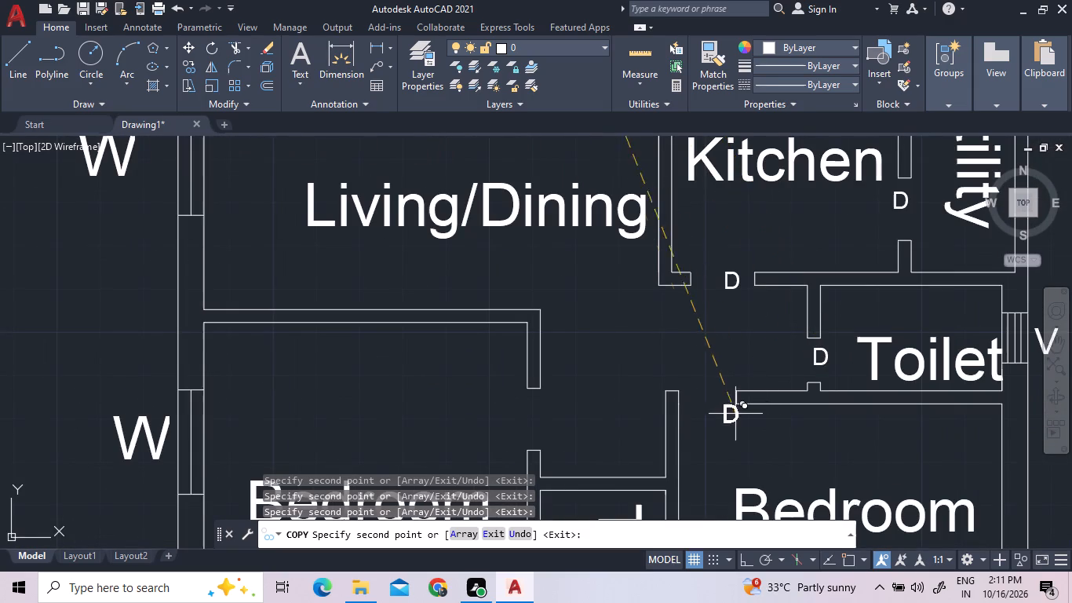
pyautogui.click(715, 402)
pyautogui.click(538, 412)
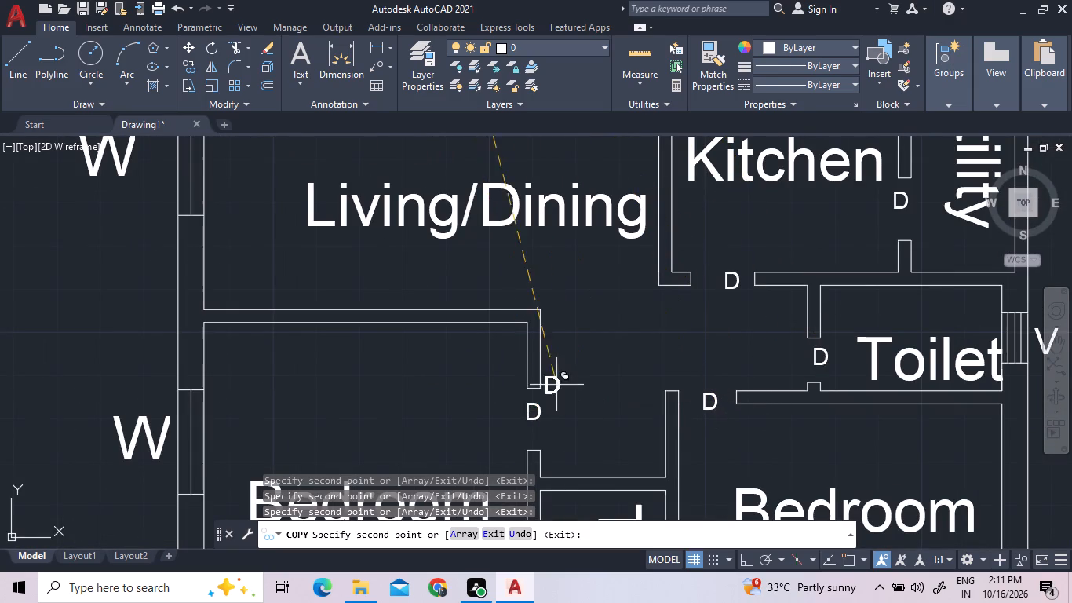
pyautogui.scroll(-3, 566, 333)
pyautogui.scroll(3, 549, 426)
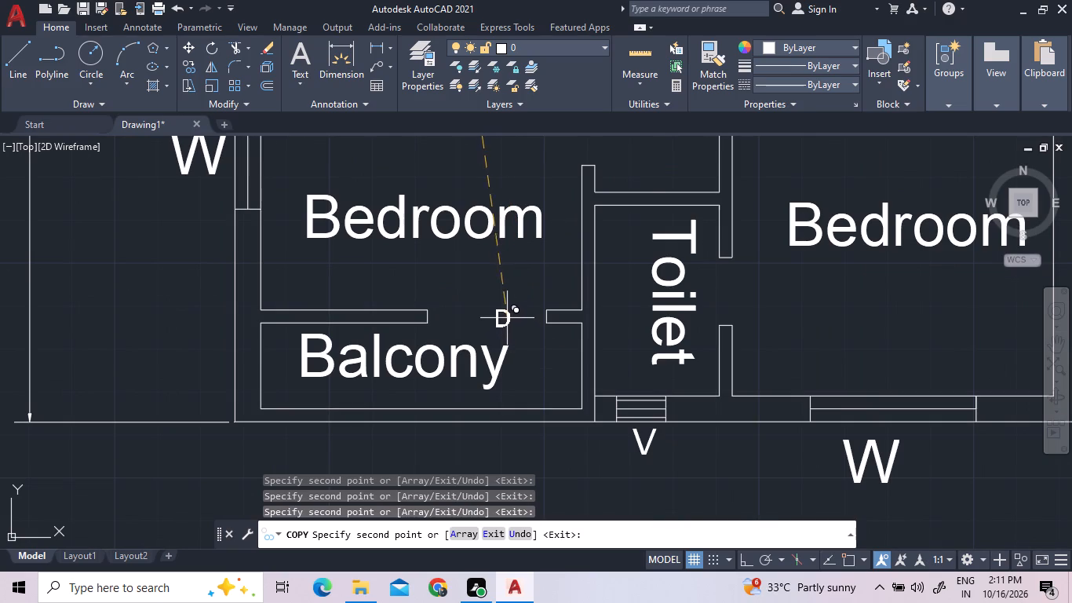
pyautogui.tripleClick(505, 316)
pyautogui.click(736, 287)
# Copy the D label to the lower-right flat's balcony door, attached toilet door and both bedroom door openings.
pyautogui.scroll(-4, 596, 330)
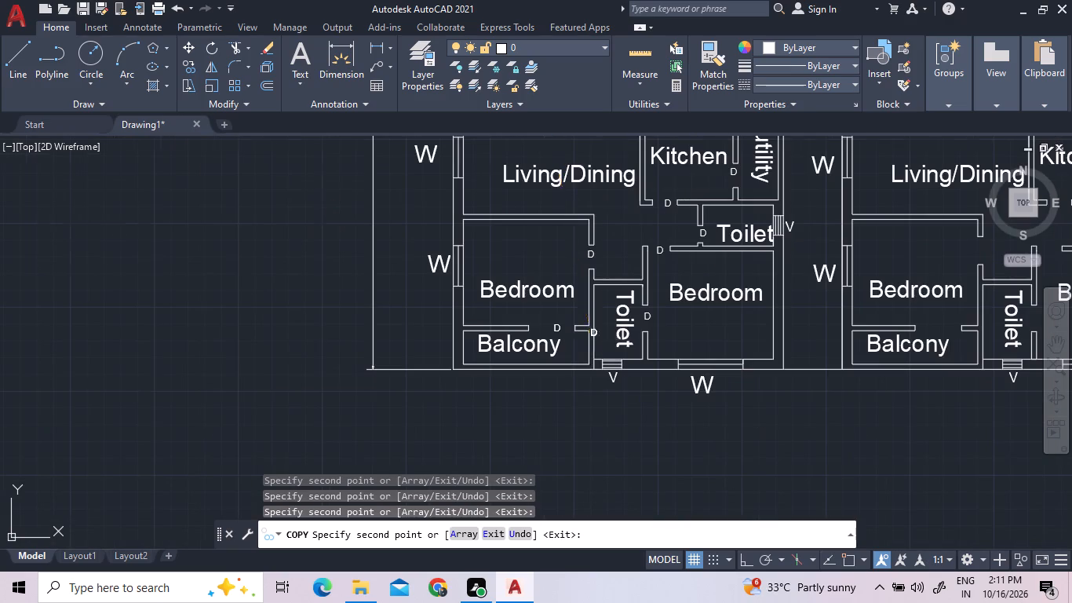
pyautogui.scroll(-2, 830, 298)
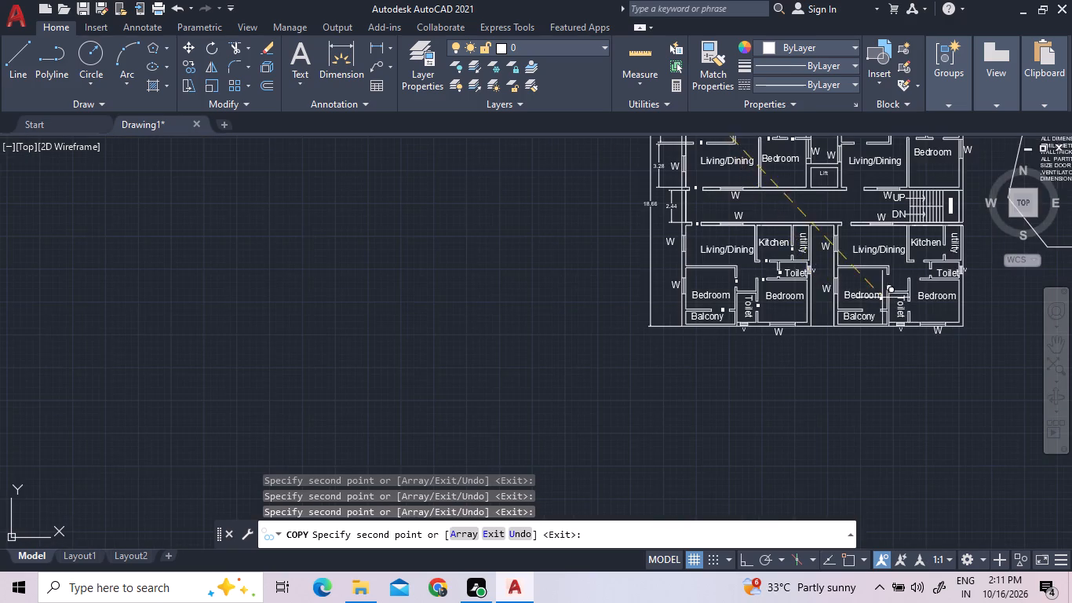
pyautogui.scroll(3, 906, 298)
pyautogui.click(770, 347)
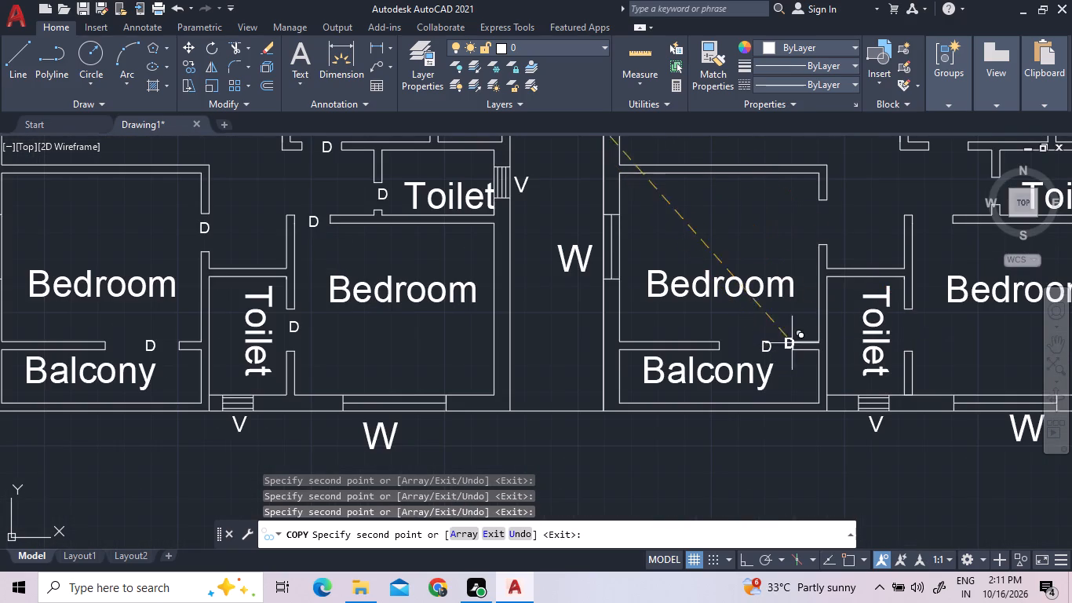
pyautogui.click(917, 331)
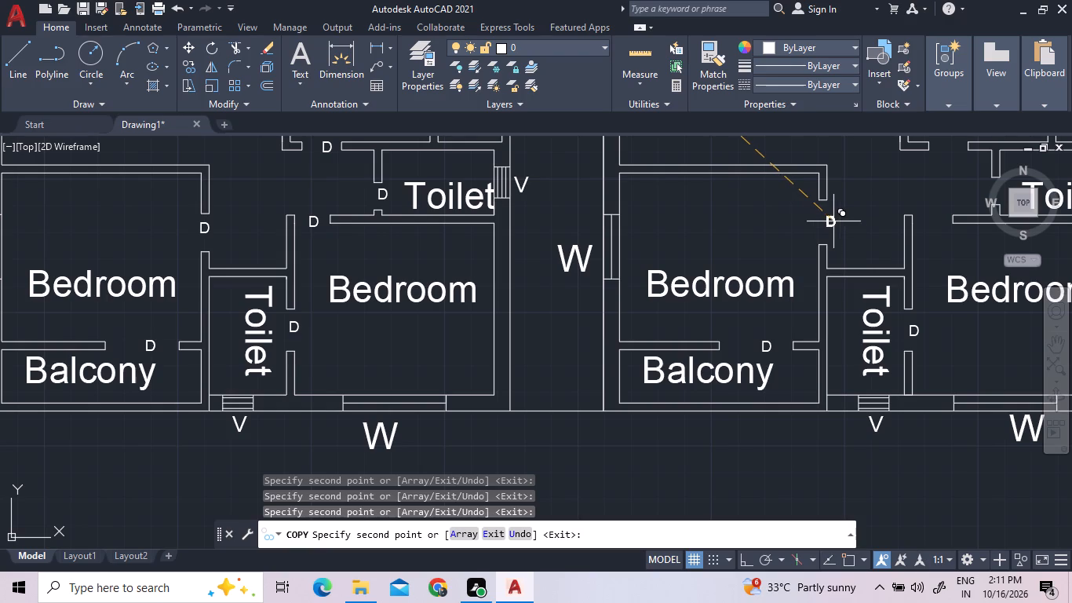
pyautogui.doubleClick(830, 214)
pyautogui.scroll(-3, 794, 312)
pyautogui.scroll(2, 904, 285)
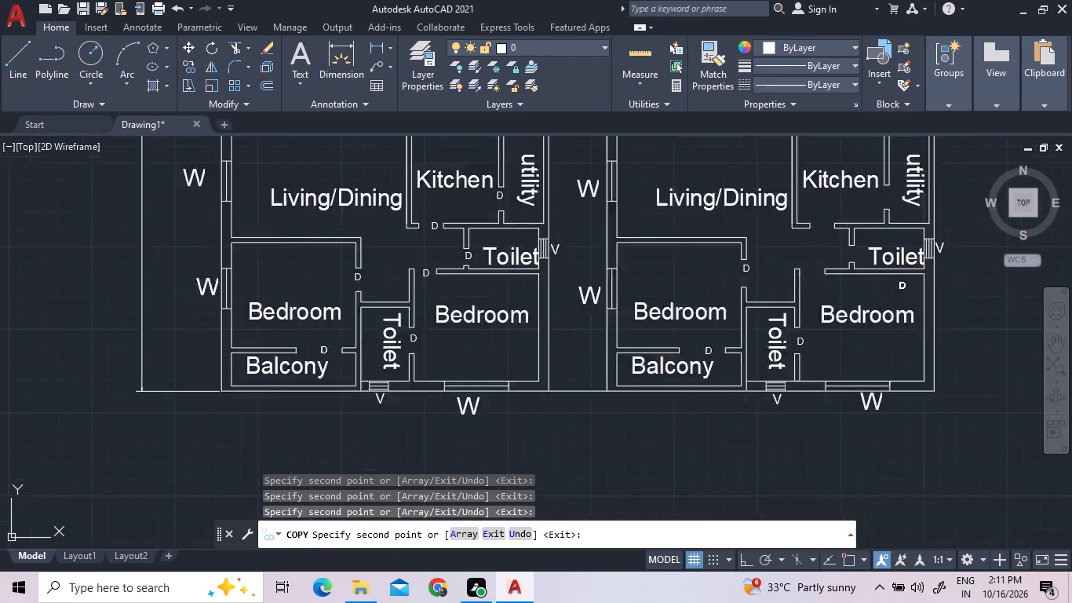
pyautogui.doubleClick(762, 265)
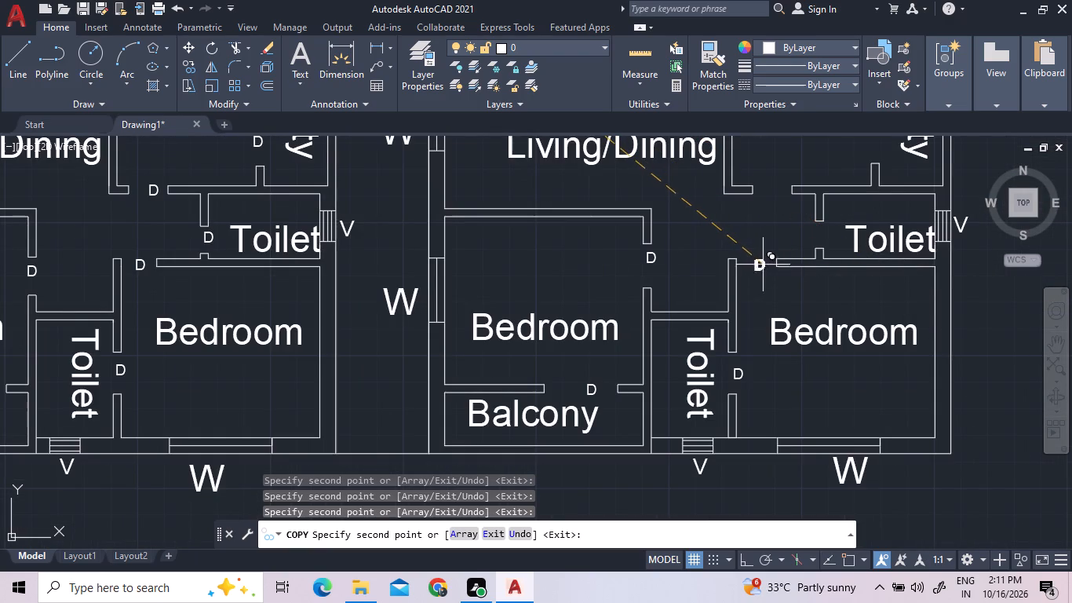
# Copy the D label to the lower-right flat's common toilet, kitchen, utility and corridor entrance openings.
pyautogui.tripleClick(824, 231)
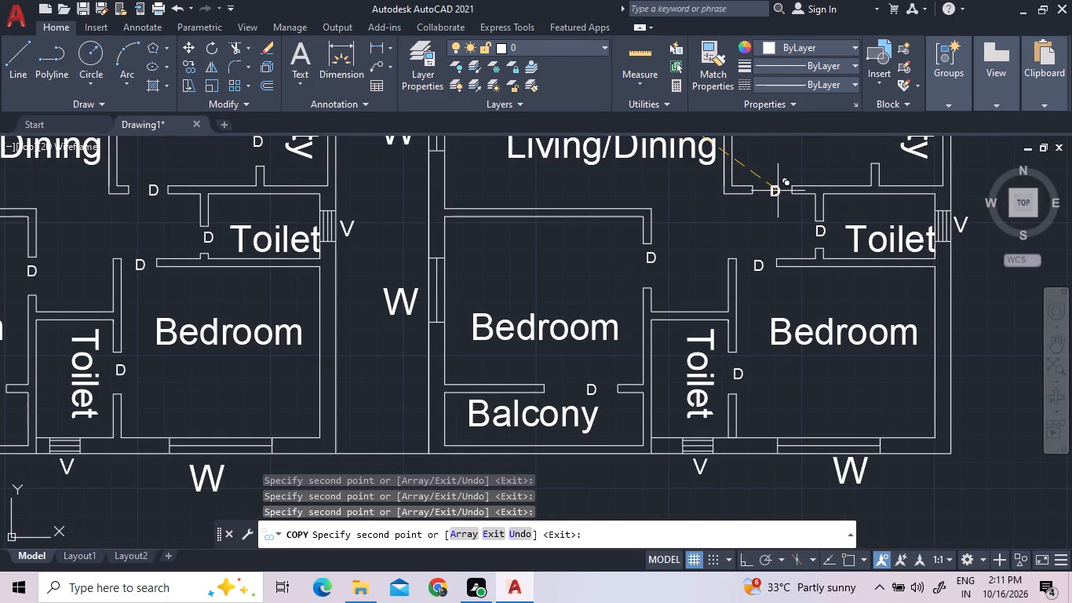
pyautogui.doubleClick(778, 191)
pyautogui.scroll(-2, 916, 326)
pyautogui.scroll(2, 916, 259)
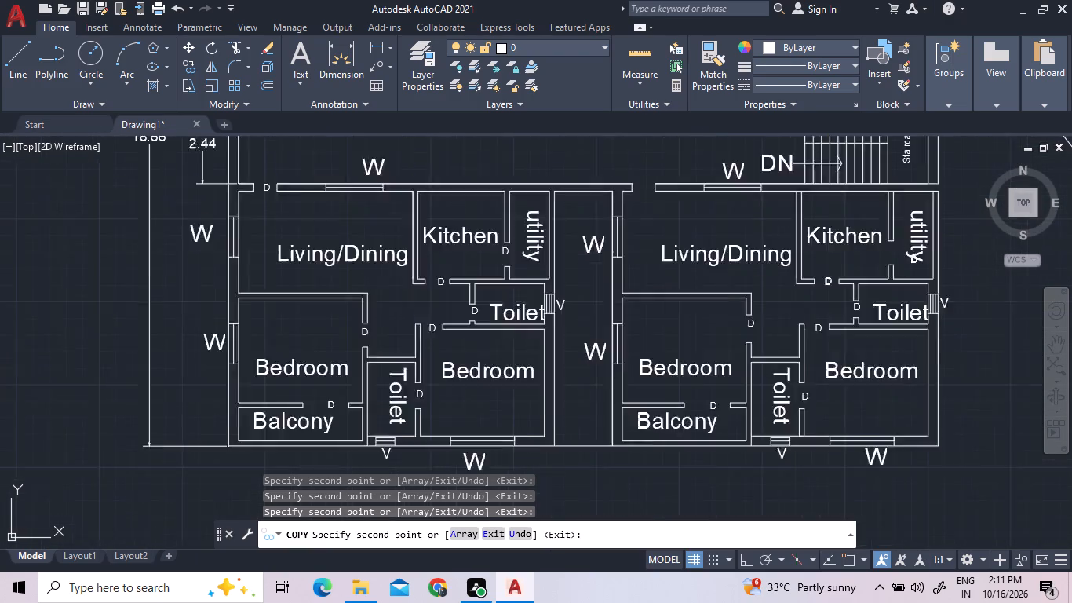
pyautogui.doubleClick(886, 246)
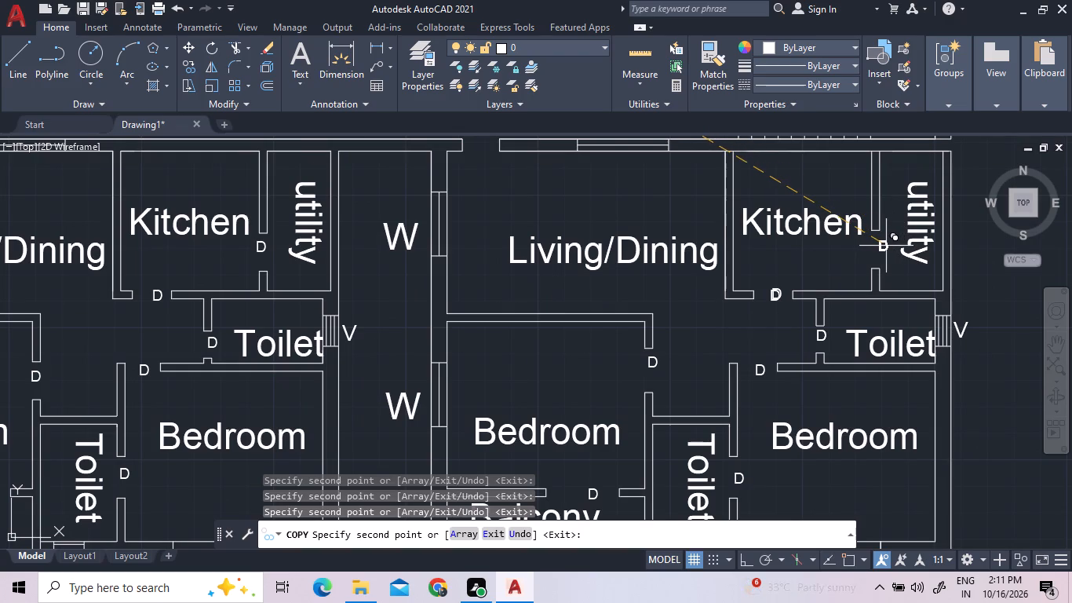
pyautogui.scroll(-2, 885, 446)
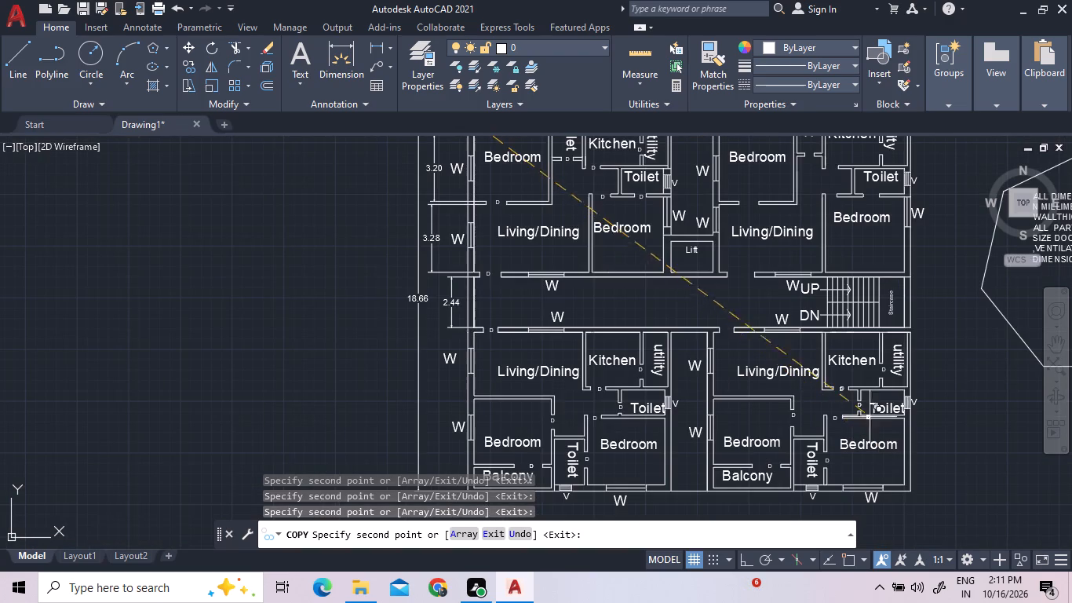
pyautogui.scroll(2, 746, 321)
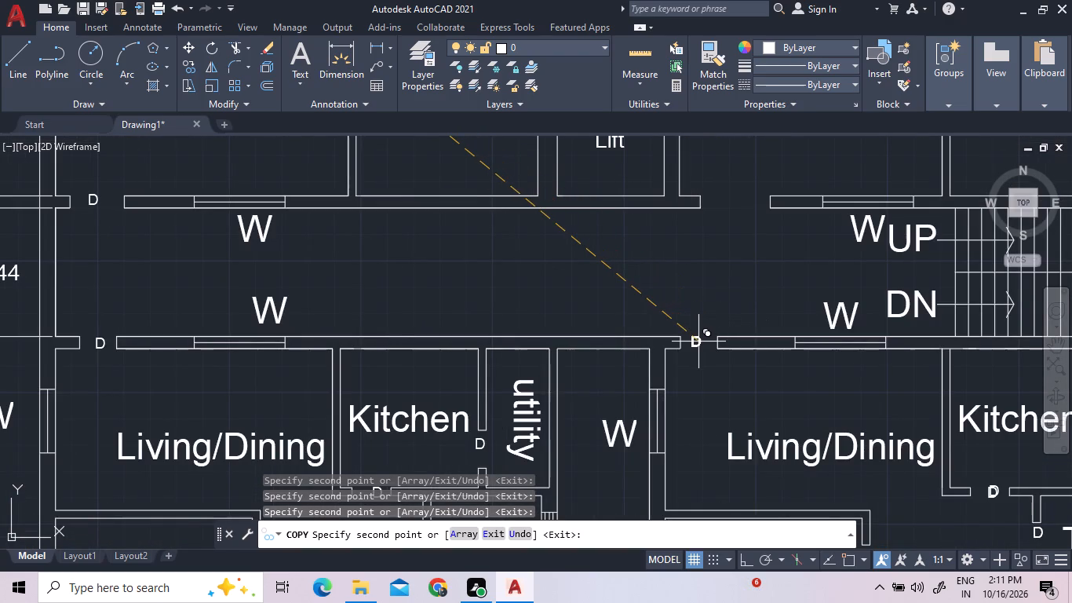
pyautogui.doubleClick(698, 342)
# Copy the D label to the upper-right flat's corridor entrance and the door openings beside the lift-side bedroom, common toilet, kitchen and utility.
pyautogui.scroll(-2, 730, 325)
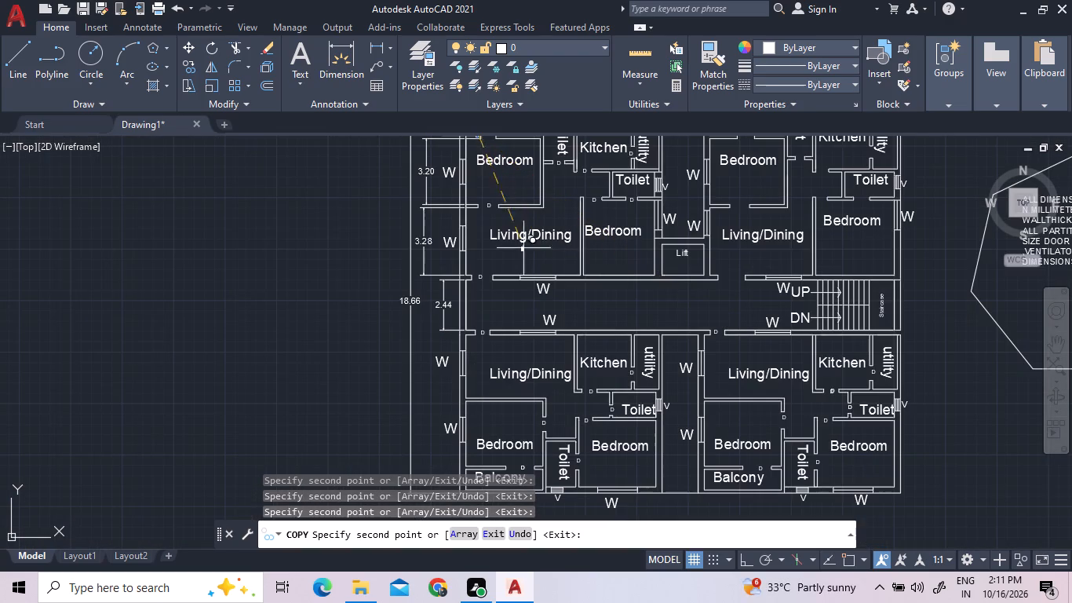
pyautogui.scroll(2, 778, 265)
pyautogui.click(679, 297)
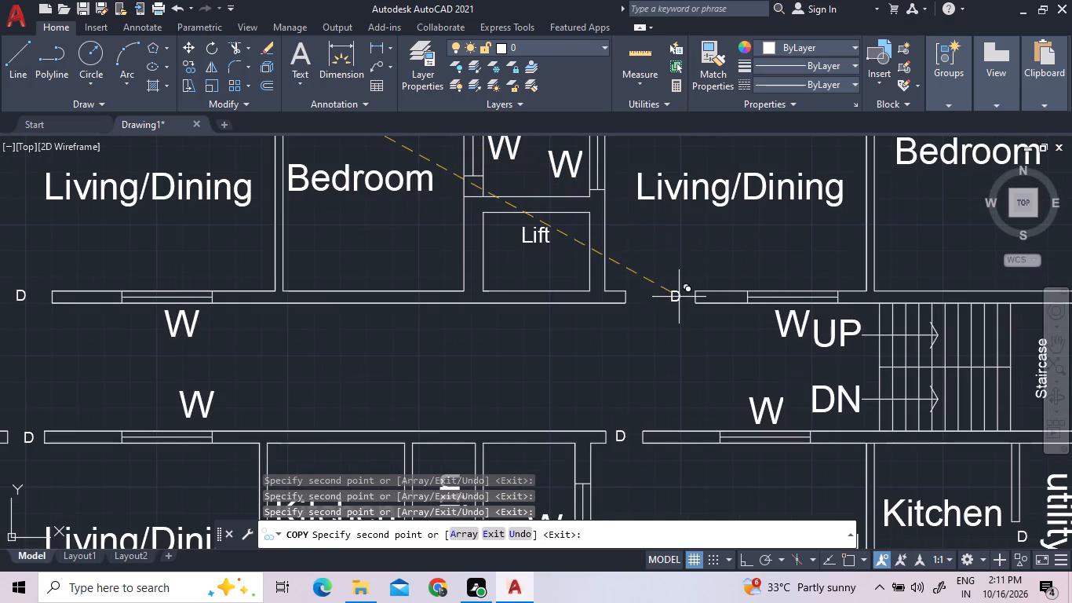
pyautogui.scroll(-2, 692, 380)
pyautogui.scroll(2, 760, 229)
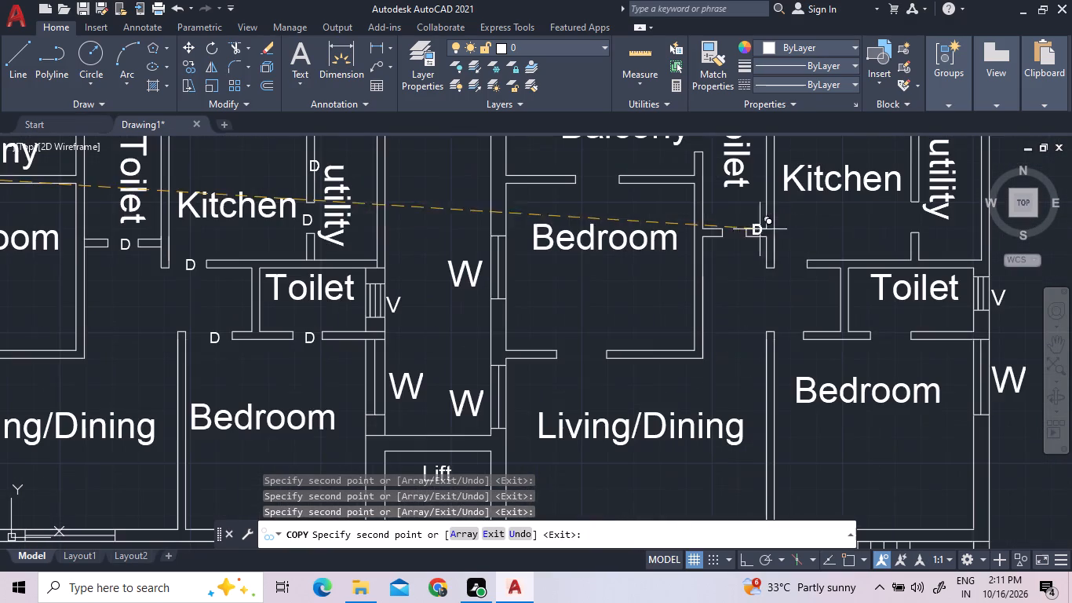
pyautogui.doubleClick(790, 338)
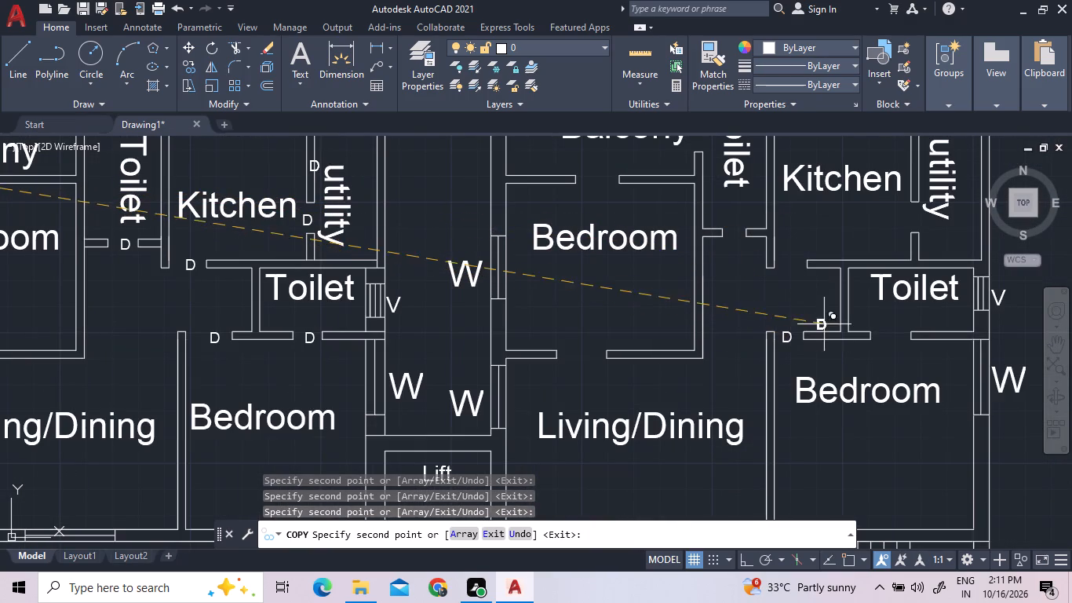
pyautogui.click(893, 335)
pyautogui.doubleClick(797, 262)
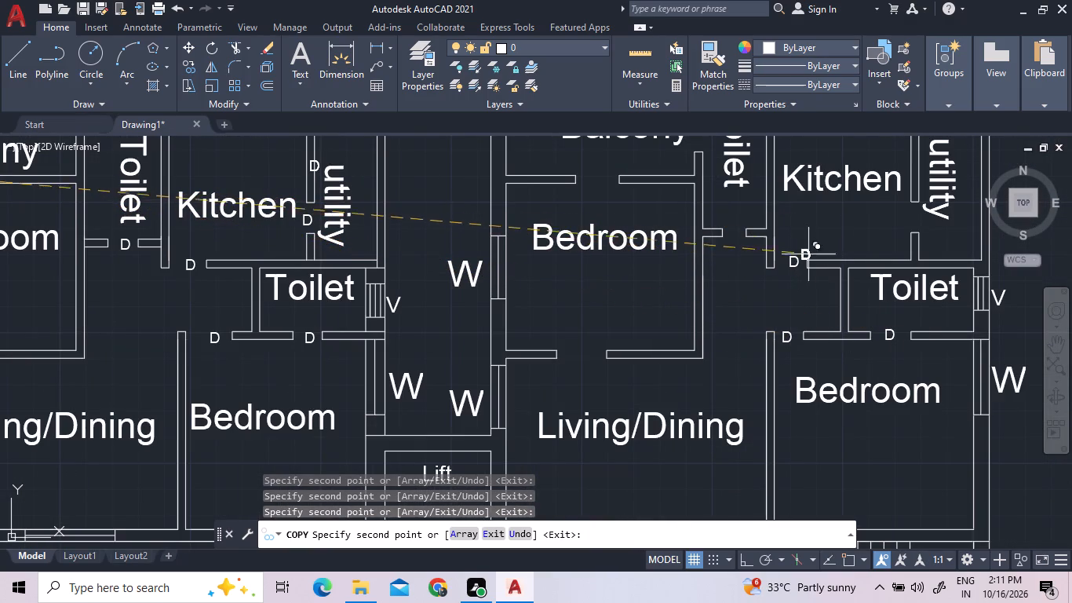
pyautogui.doubleClick(920, 214)
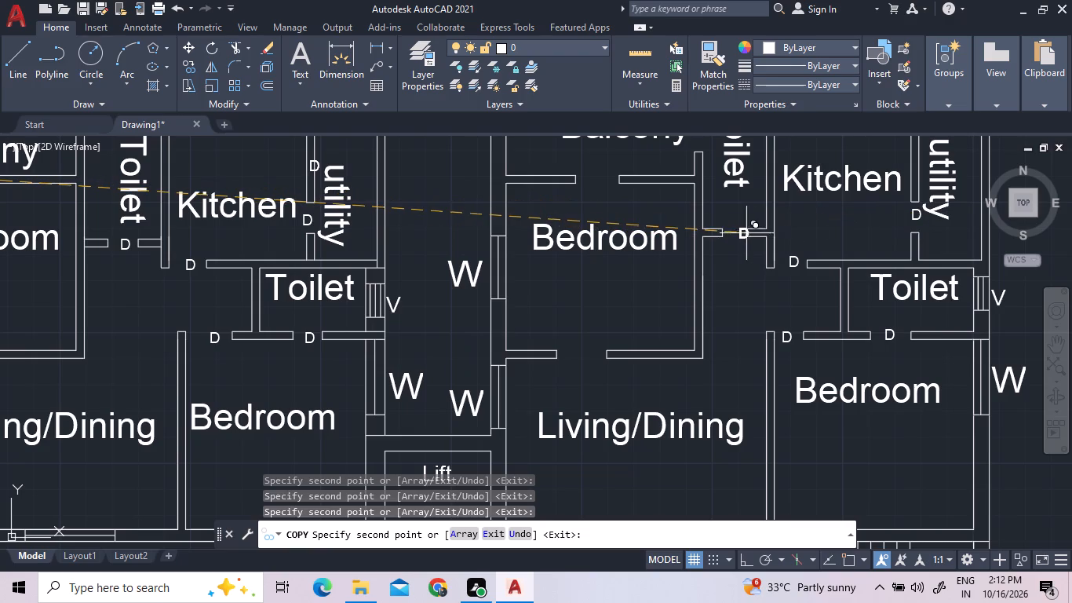
# Copy the D label to the upper-right flat's attached toilet, living-side bedroom, balcony and balcony-to-toilet openings, and end the copying.
pyautogui.doubleClick(739, 232)
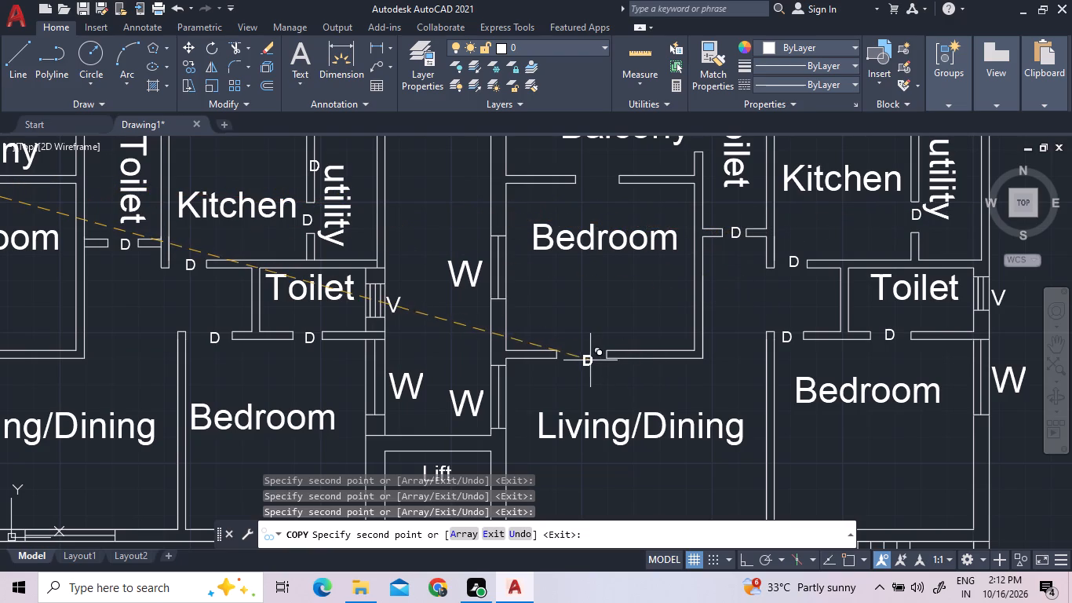
pyautogui.doubleClick(585, 360)
pyautogui.doubleClick(600, 182)
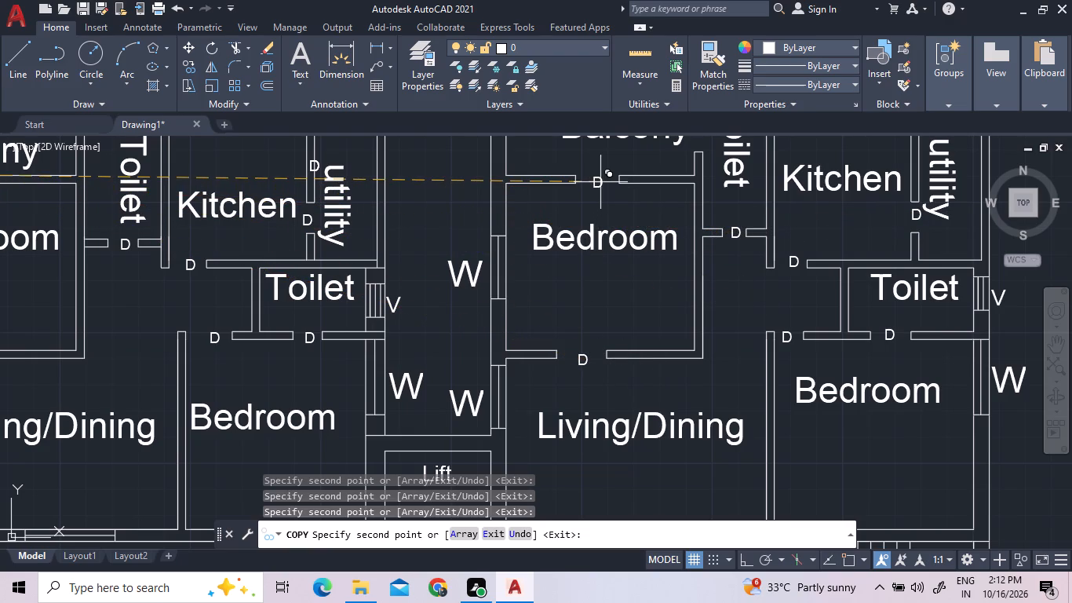
pyautogui.scroll(-2, 652, 370)
pyautogui.scroll(4, 664, 275)
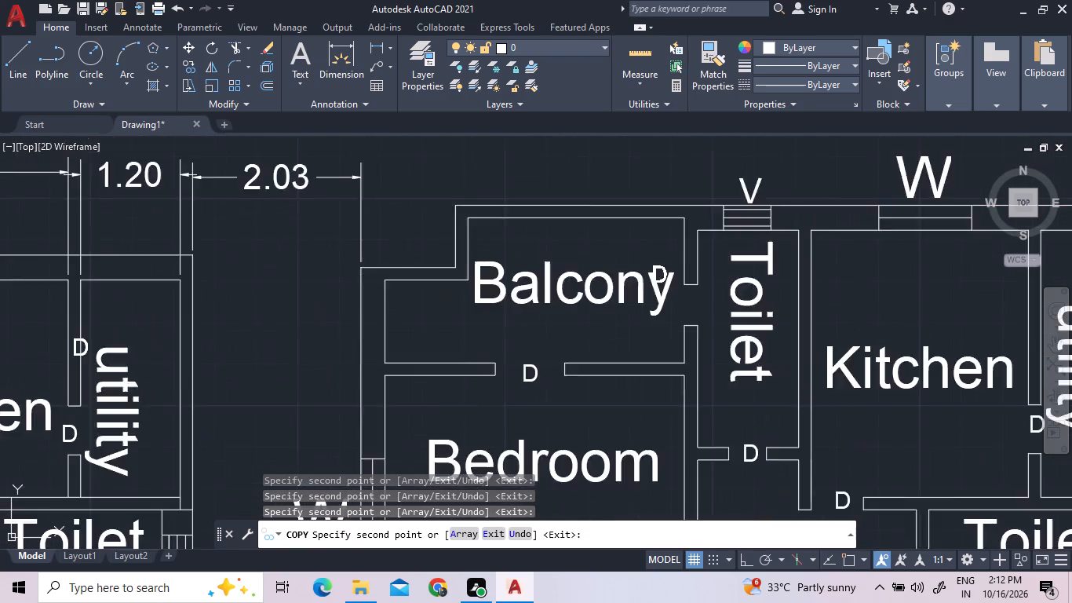
pyautogui.scroll(1, 664, 274)
pyautogui.doubleClick(751, 346)
pyautogui.scroll(-4, 592, 300)
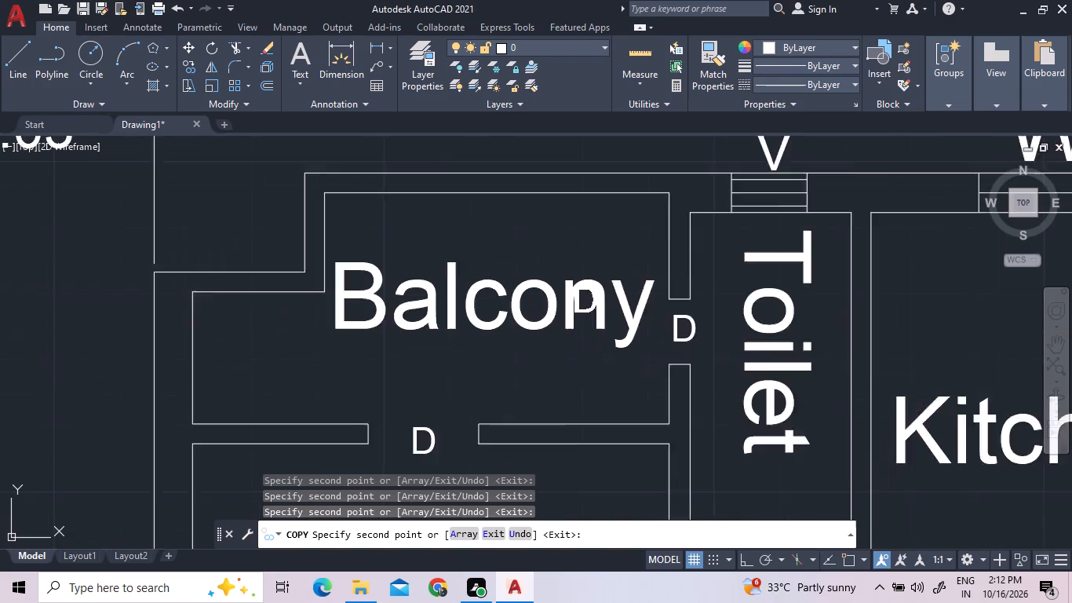
pyautogui.scroll(-2, 582, 296)
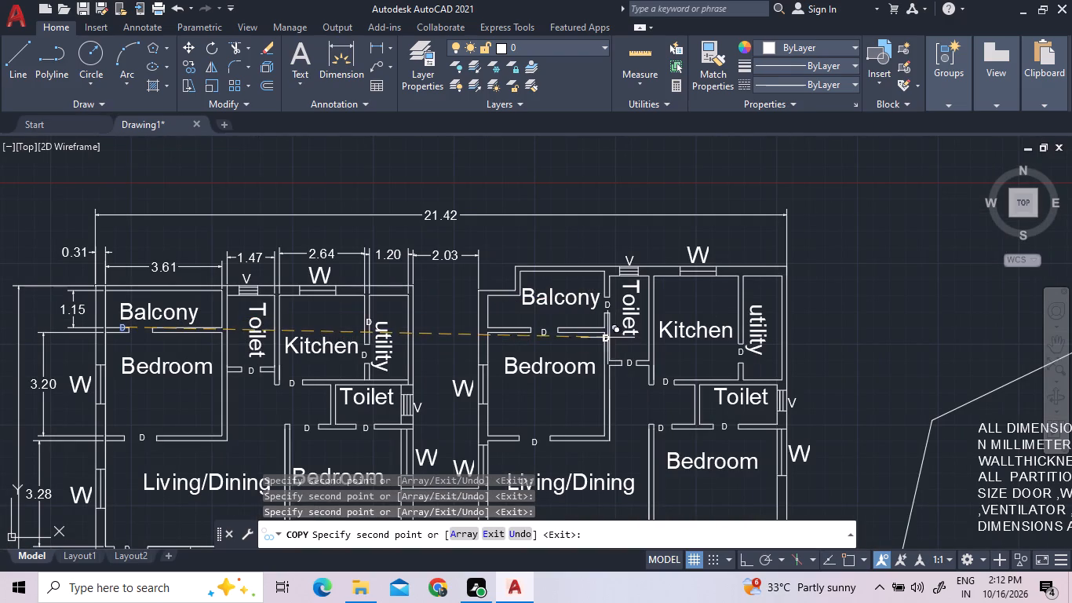
pyautogui.scroll(-1, 469, 291)
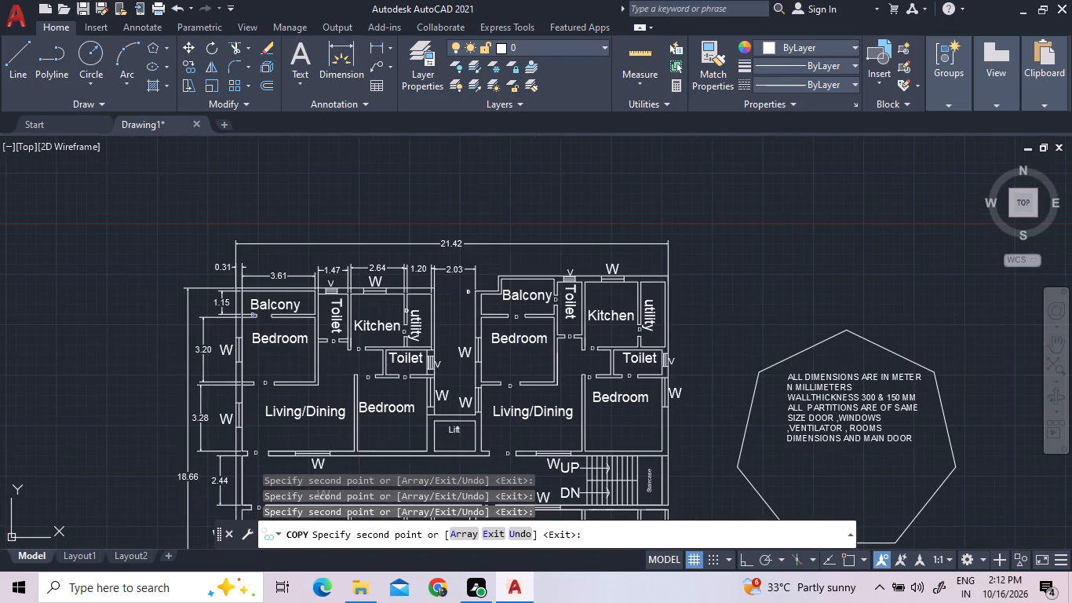
pyautogui.scroll(-1, 523, 347)
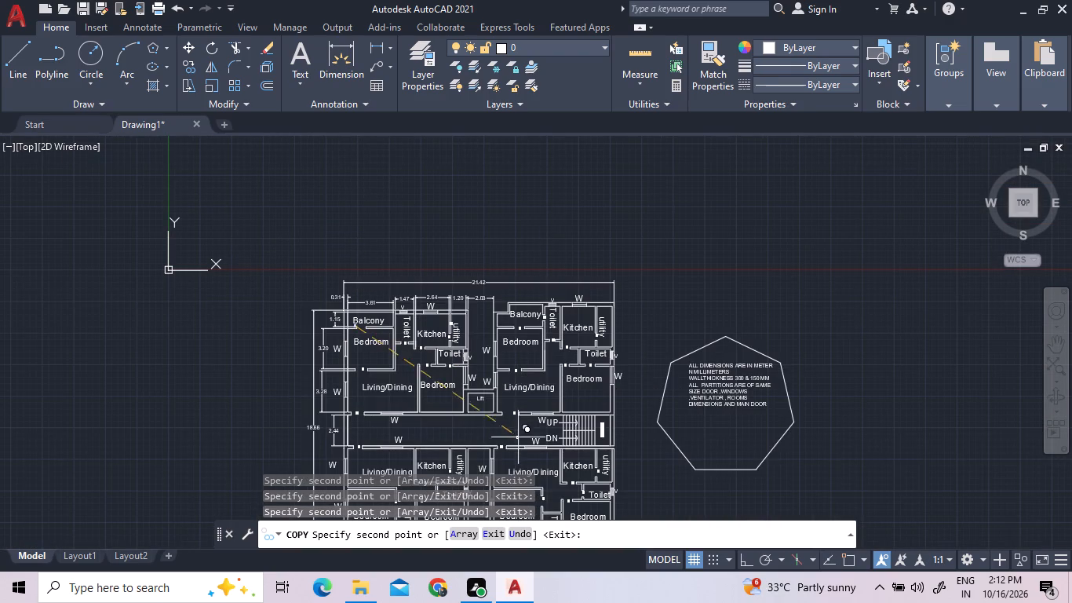
pyautogui.scroll(1, 510, 470)
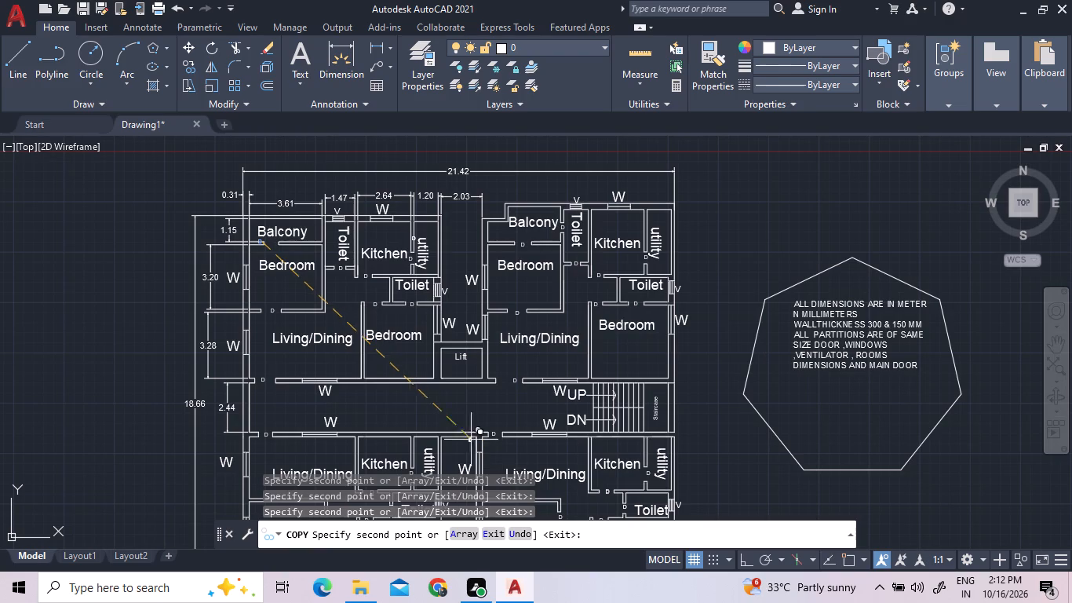
pyautogui.press('Escape')
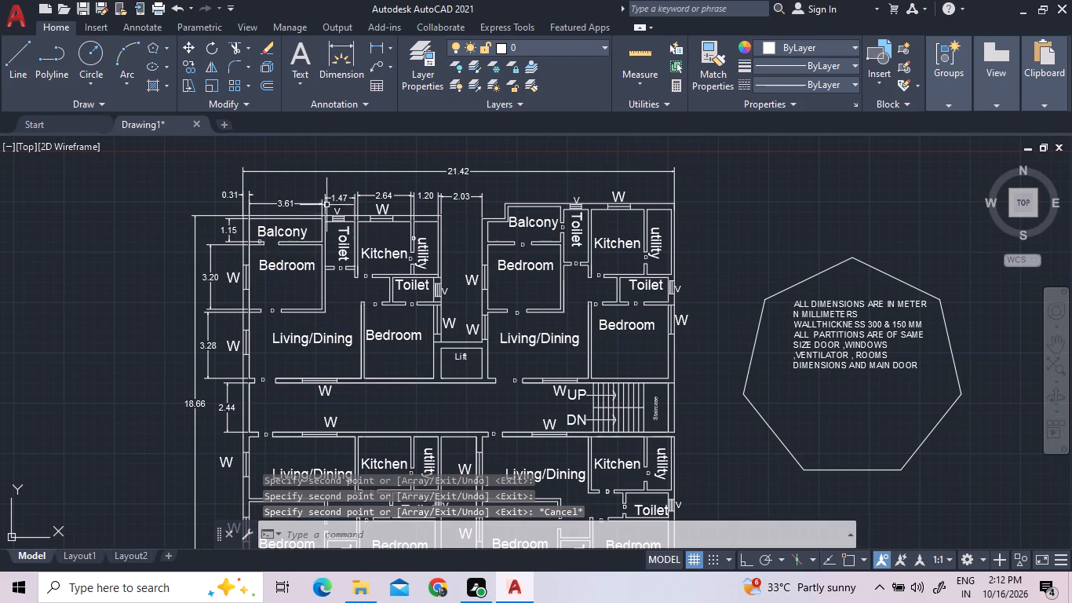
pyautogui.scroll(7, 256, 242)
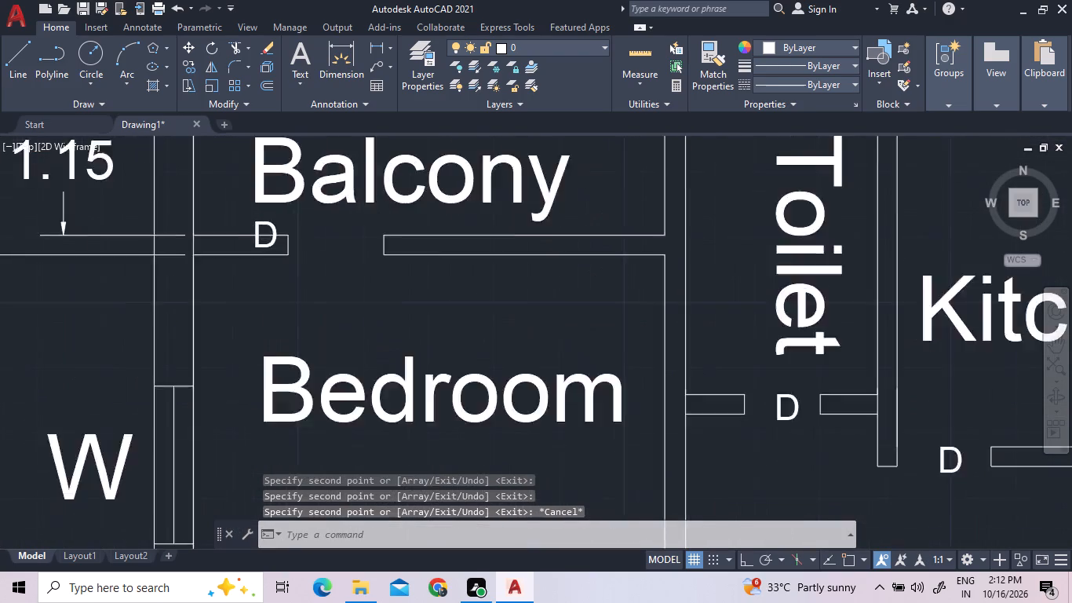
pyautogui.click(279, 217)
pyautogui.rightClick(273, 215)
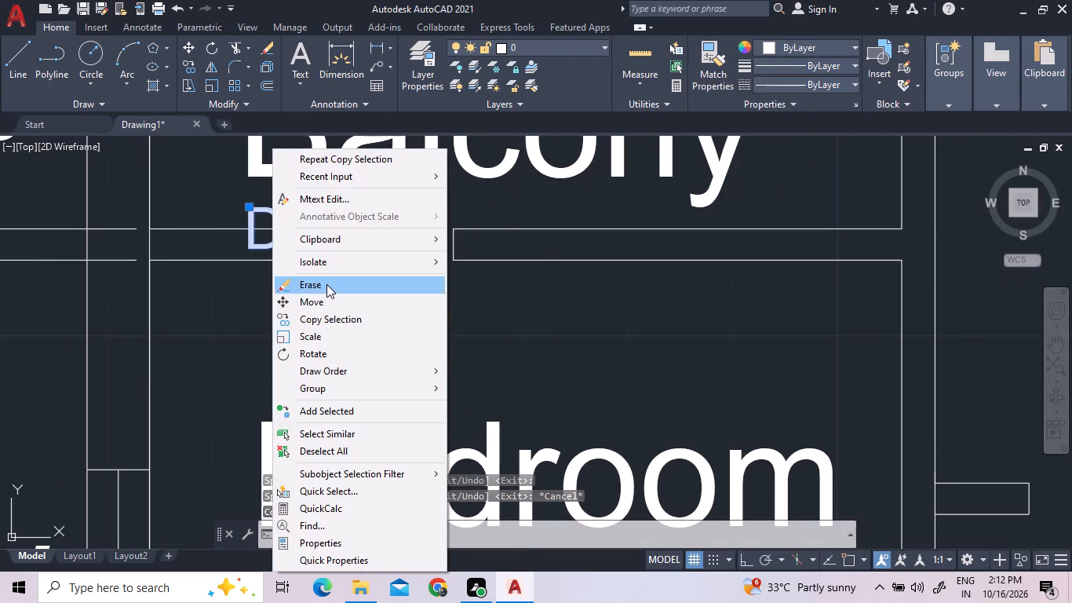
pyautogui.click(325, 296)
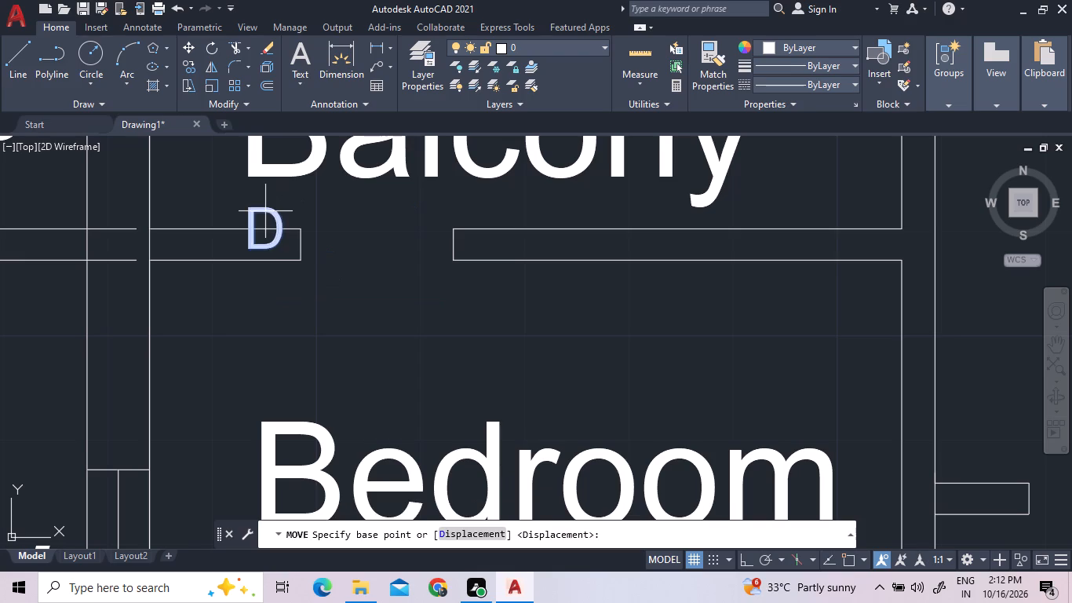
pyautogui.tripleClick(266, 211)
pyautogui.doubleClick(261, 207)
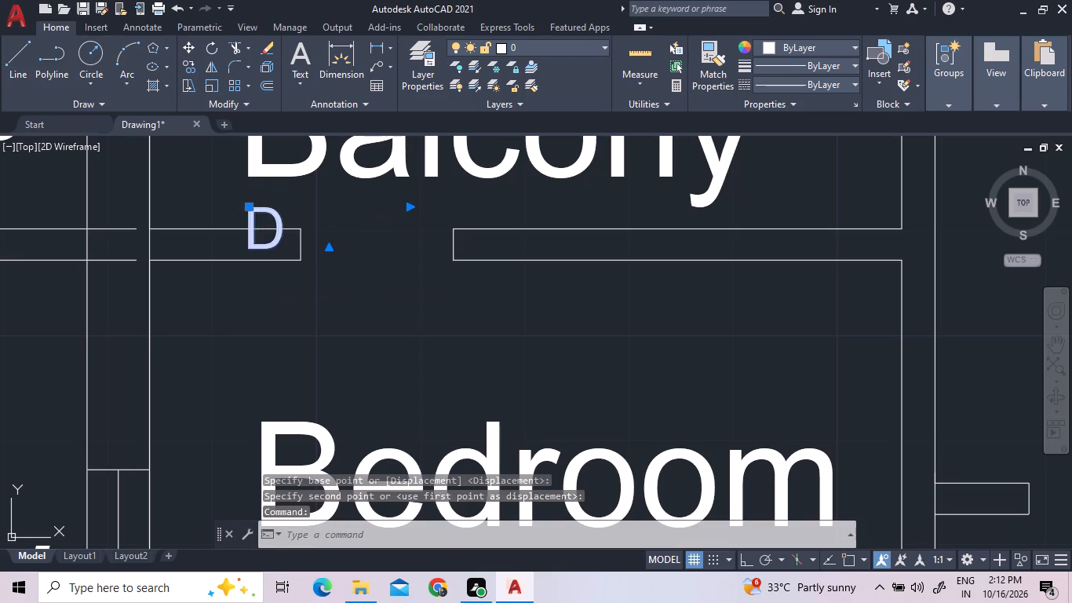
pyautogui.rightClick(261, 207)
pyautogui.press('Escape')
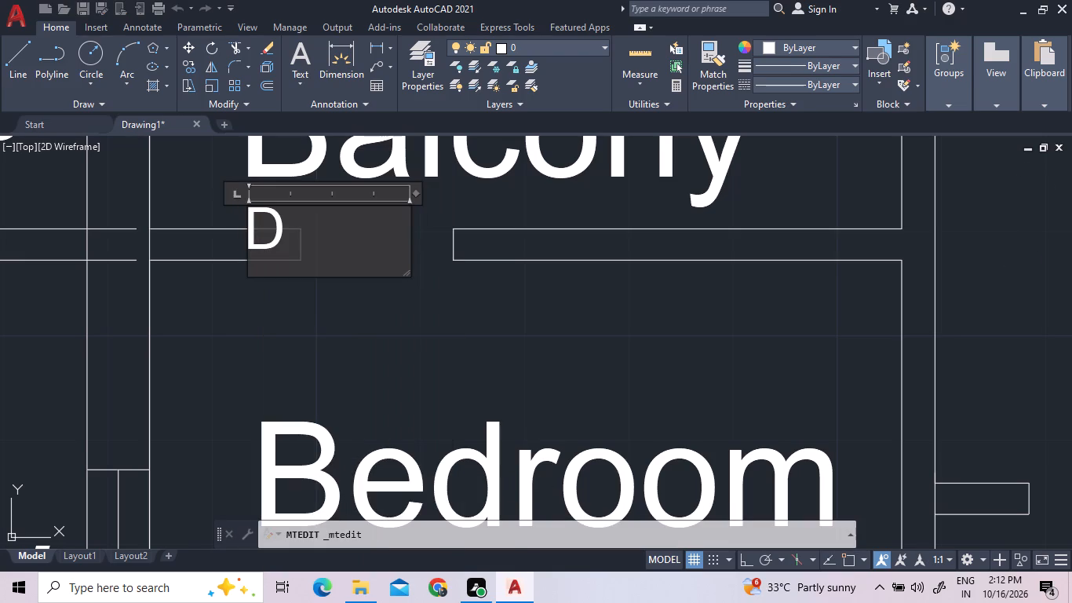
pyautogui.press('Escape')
# Move the D label off the wall into the middle of the upper-left flat's balcony door opening.
pyautogui.click(268, 209)
pyautogui.rightClick(268, 209)
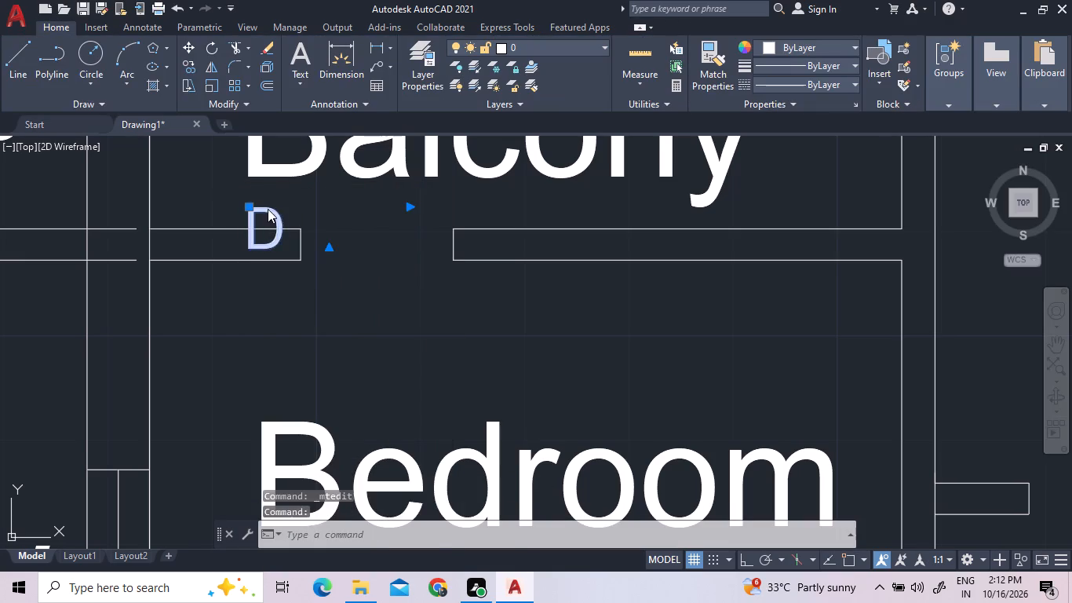
pyautogui.click(312, 305)
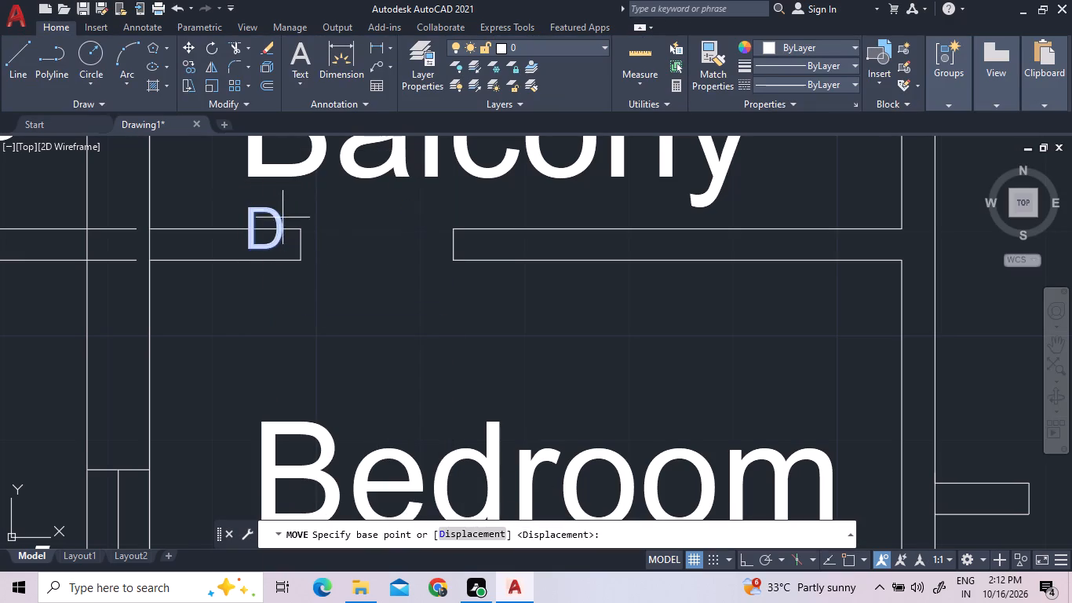
pyautogui.click(273, 214)
pyautogui.click(379, 224)
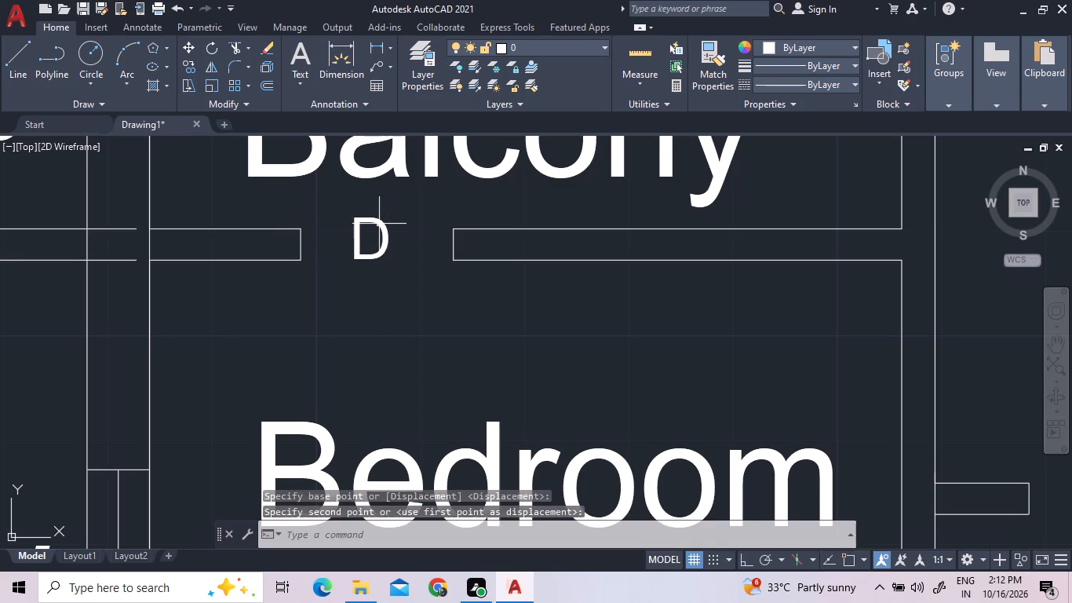
pyautogui.press('Escape')
pyautogui.scroll(-3, 400, 244)
pyautogui.scroll(-1, 490, 254)
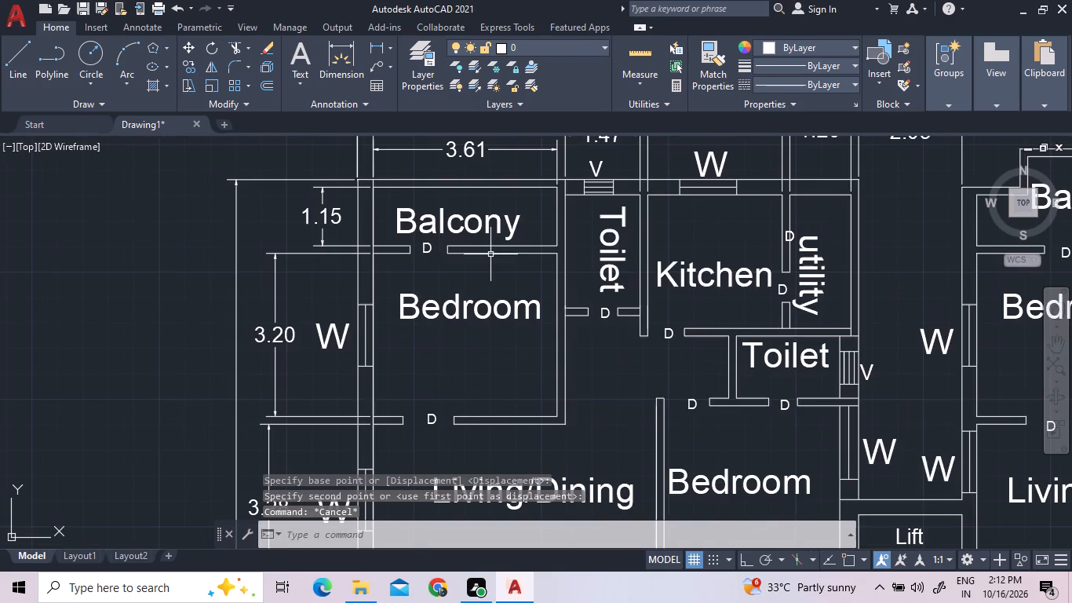
# Delete the overlapping stray D labels lying on the wall between the upper-left flat's kitchen and utility.
pyautogui.scroll(2, 803, 234)
pyautogui.click(770, 240)
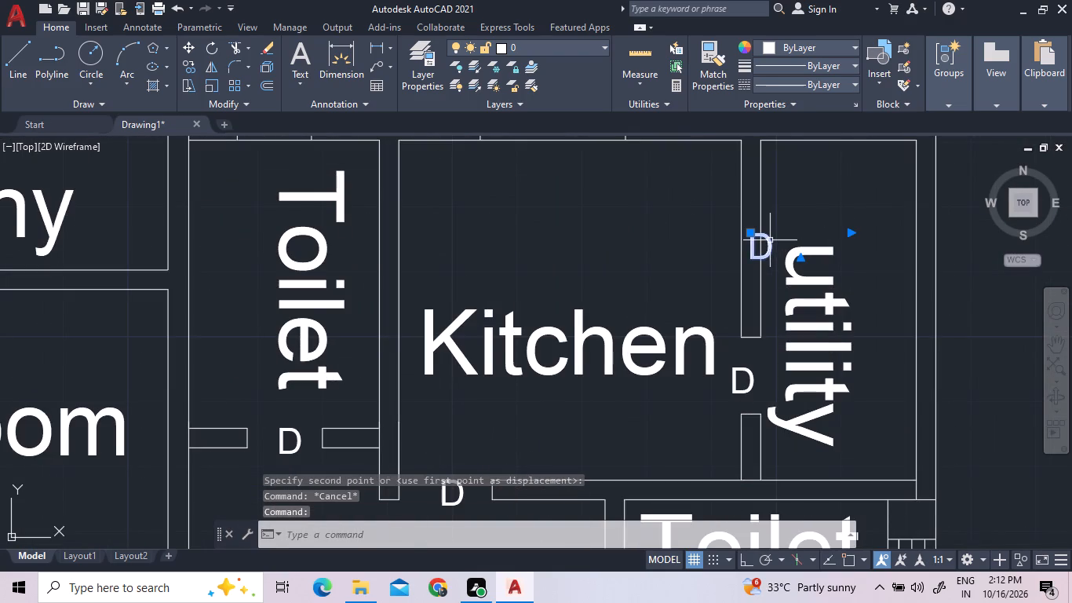
pyautogui.press('Delete')
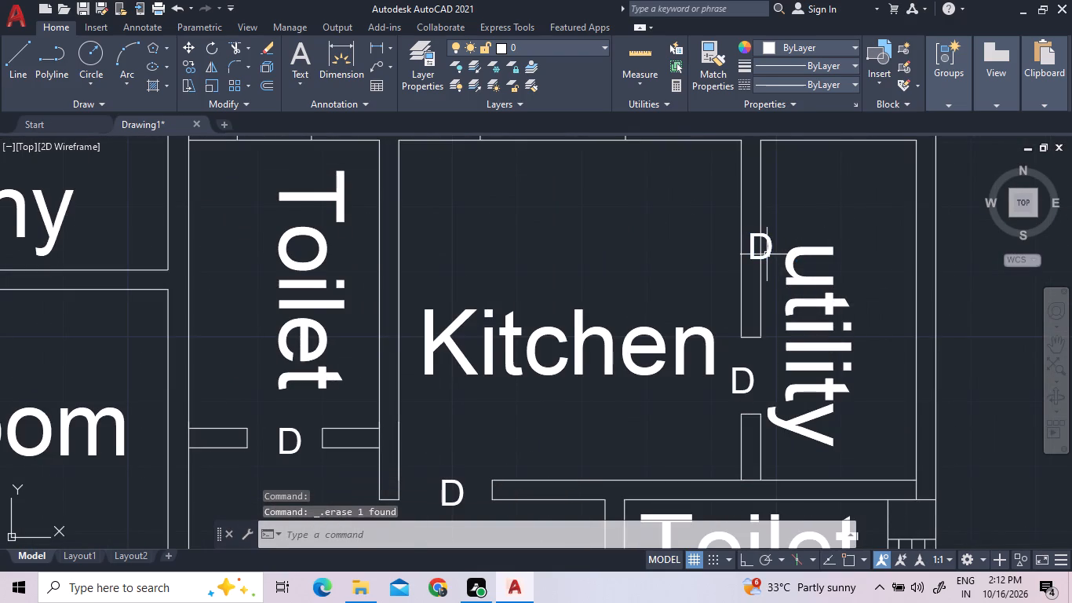
pyautogui.doubleClick(767, 254)
pyautogui.press('Delete')
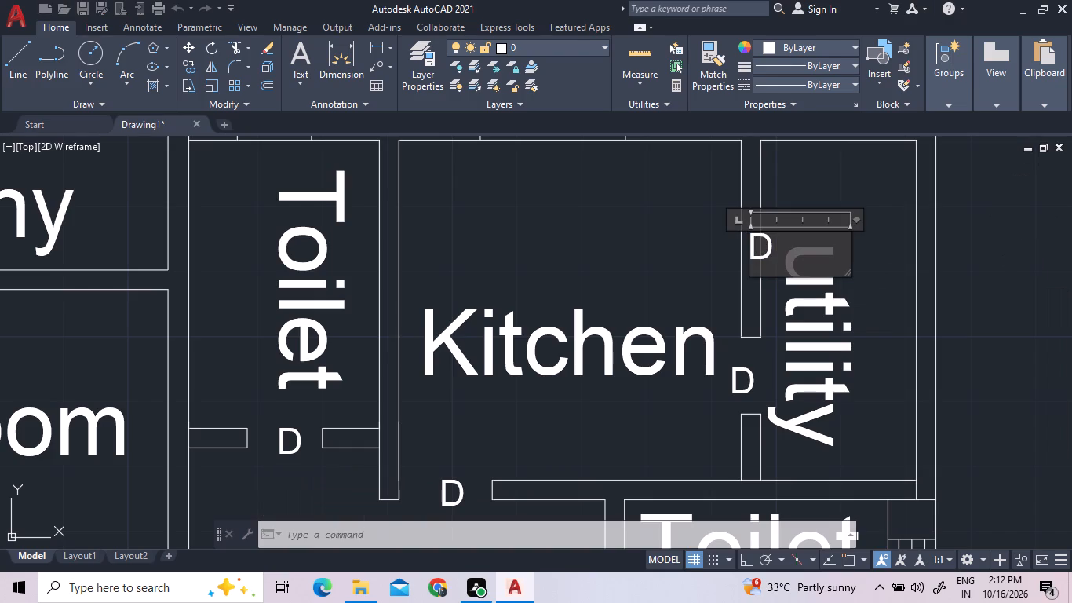
pyautogui.click(809, 187)
pyautogui.press('Delete')
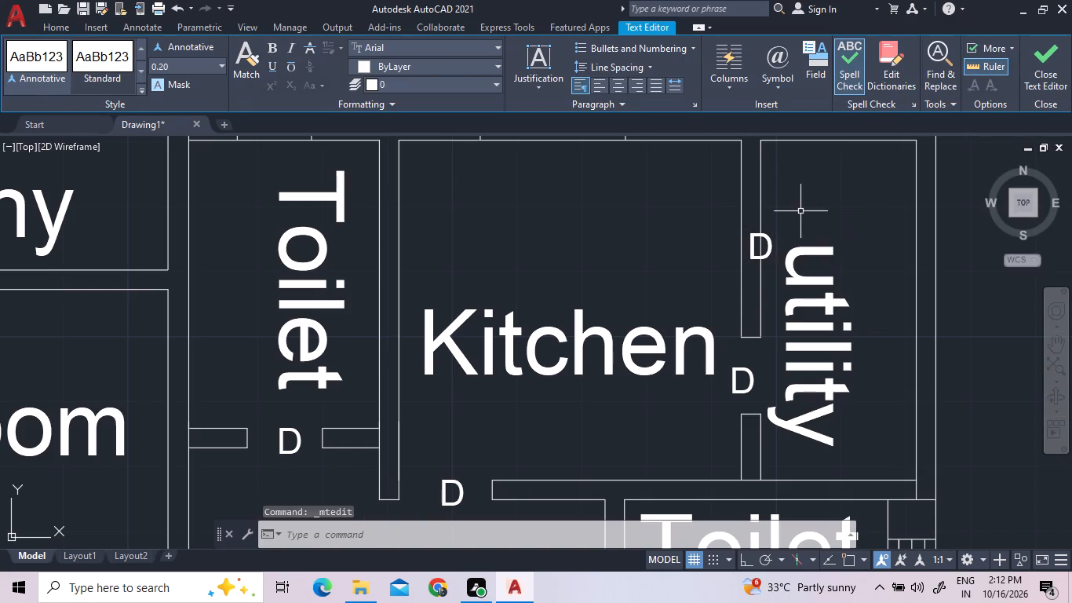
pyautogui.click(771, 246)
pyautogui.press('Delete')
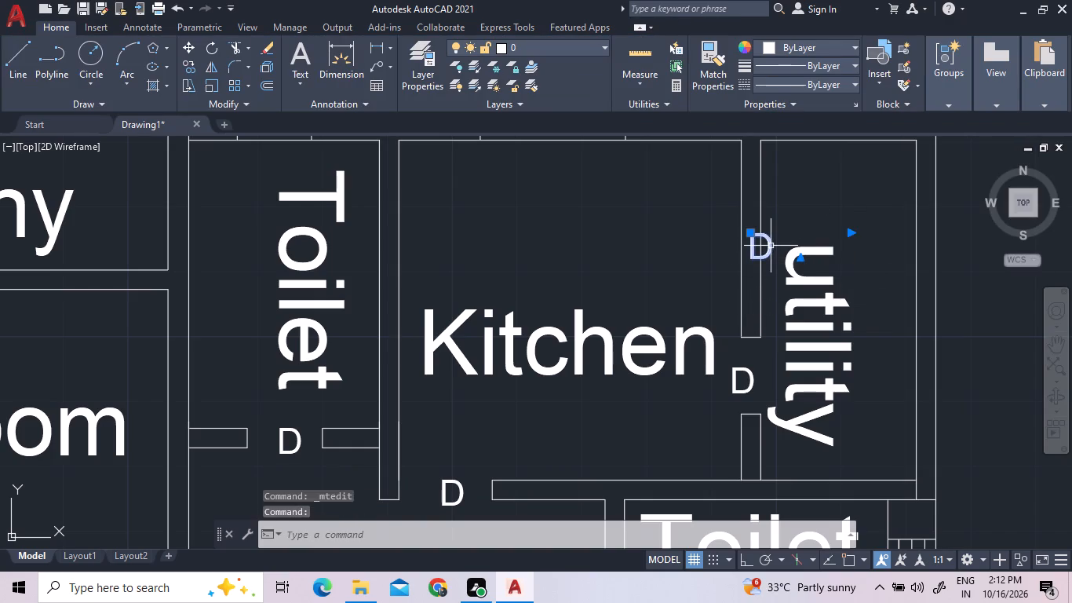
pyautogui.click(768, 243)
pyautogui.press('Delete')
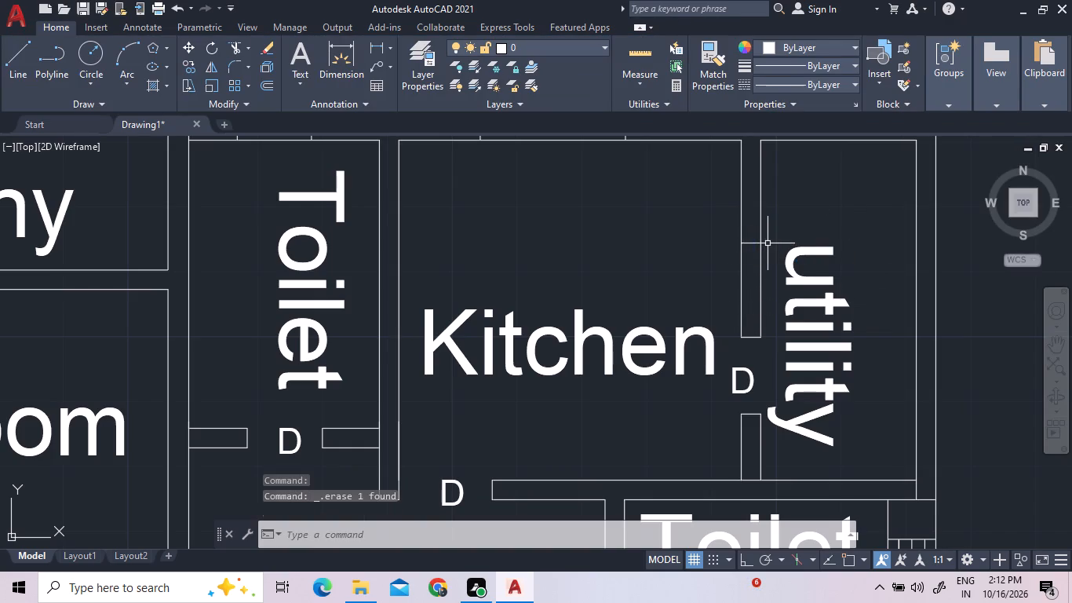
# Add the multiline text CORRIDOR in the central corridor, below the upper-left flat's bedroom beside the lift.
pyautogui.scroll(-3, 785, 236)
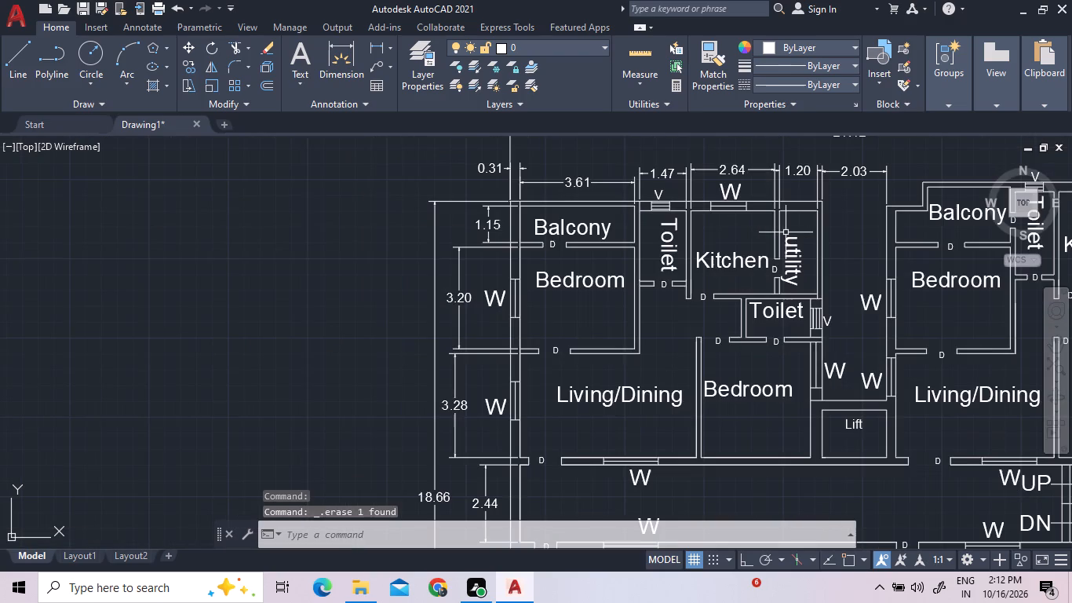
pyautogui.scroll(-2, 782, 234)
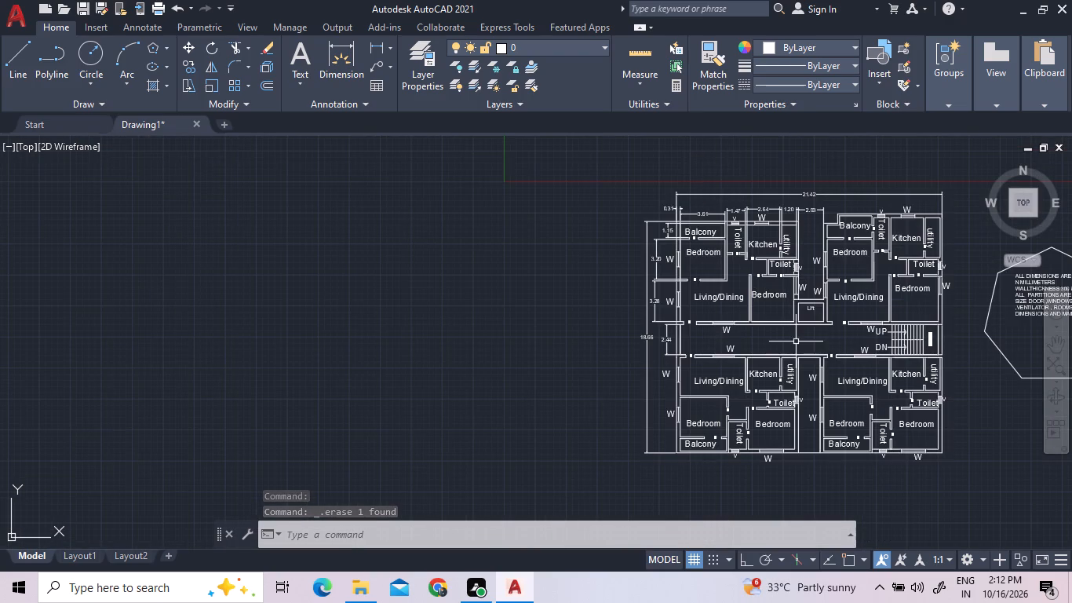
pyautogui.scroll(1, 797, 343)
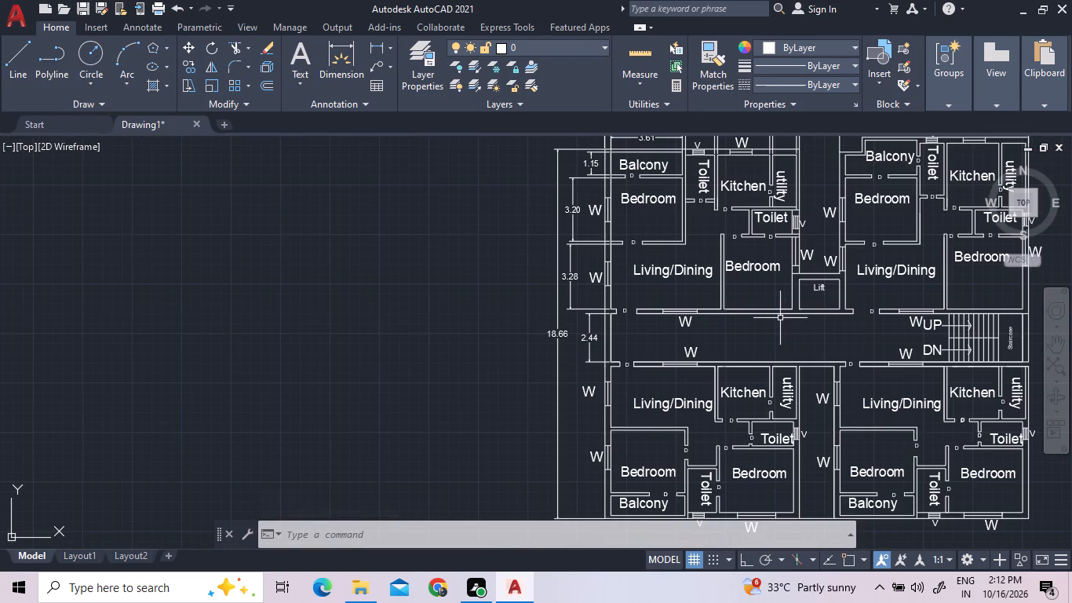
pyautogui.scroll(2, 809, 341)
pyautogui.scroll(-2, 809, 341)
pyautogui.moveTo(794, 337); pyautogui.dragTo(692, 320, button='middle')
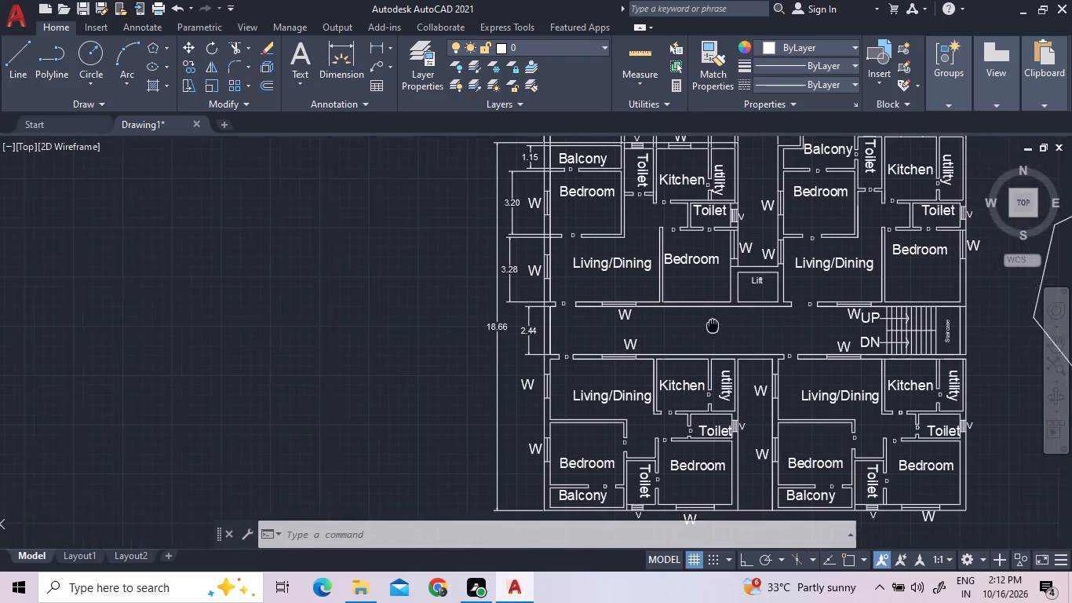
pyautogui.moveTo(692, 320); pyautogui.dragTo(396, 320, button='middle')
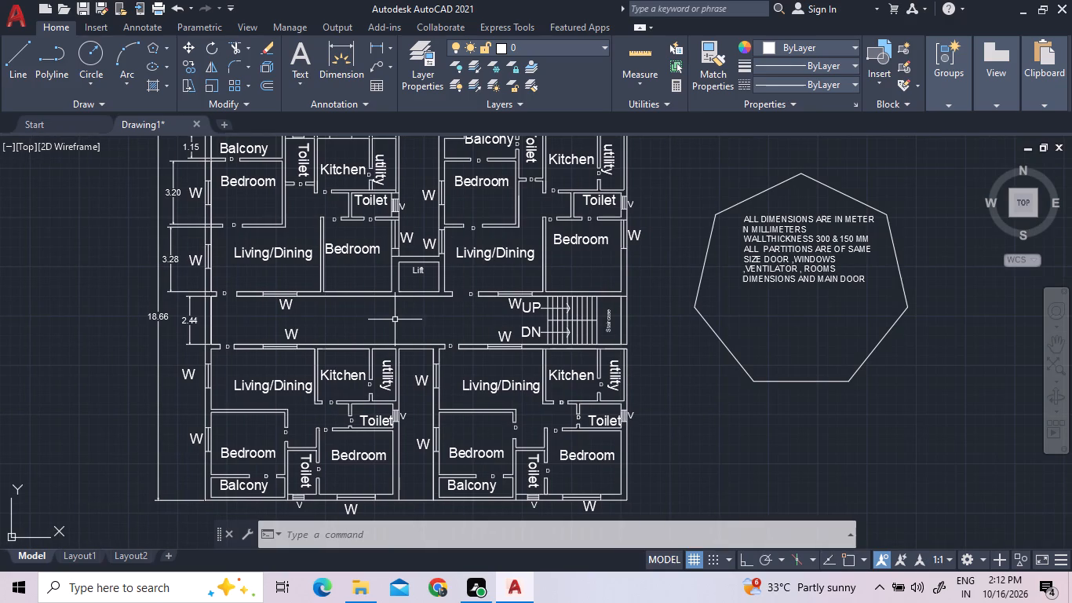
pyautogui.scroll(1, 377, 302)
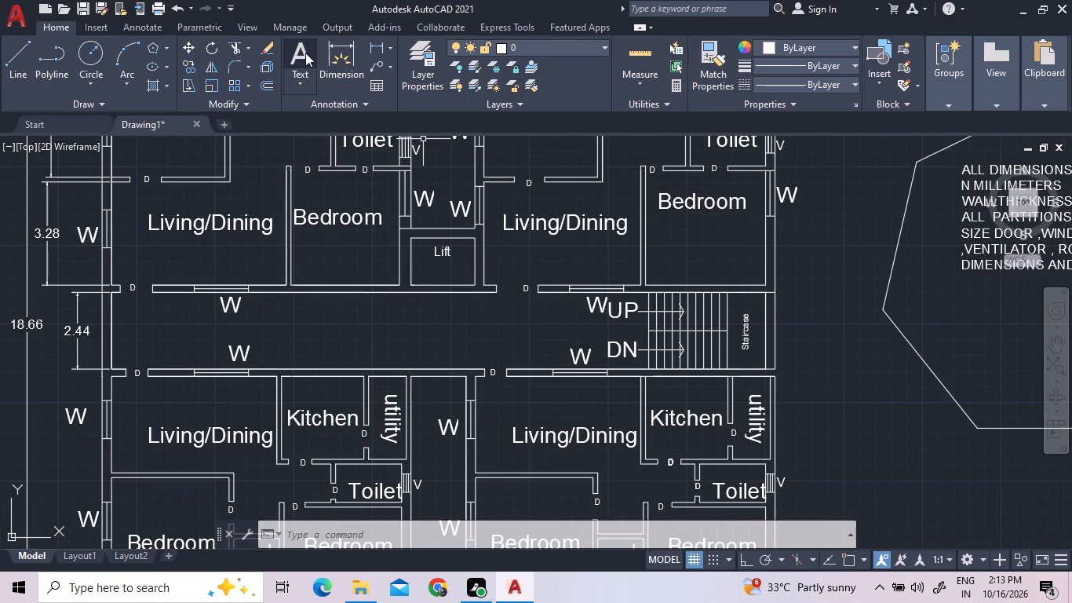
pyautogui.click(305, 53)
pyautogui.click(293, 311)
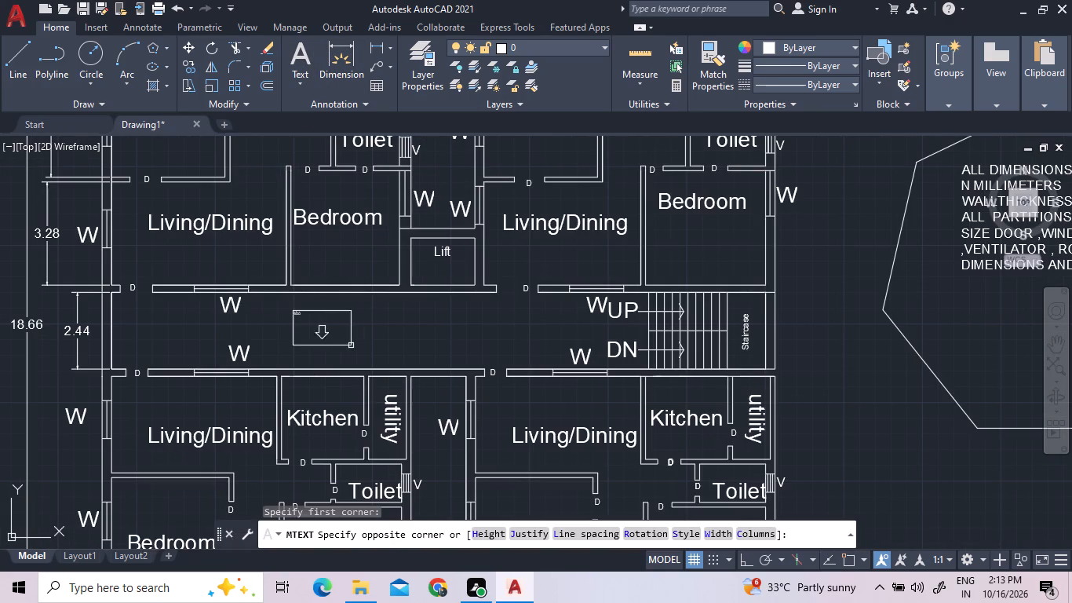
pyautogui.click(470, 352)
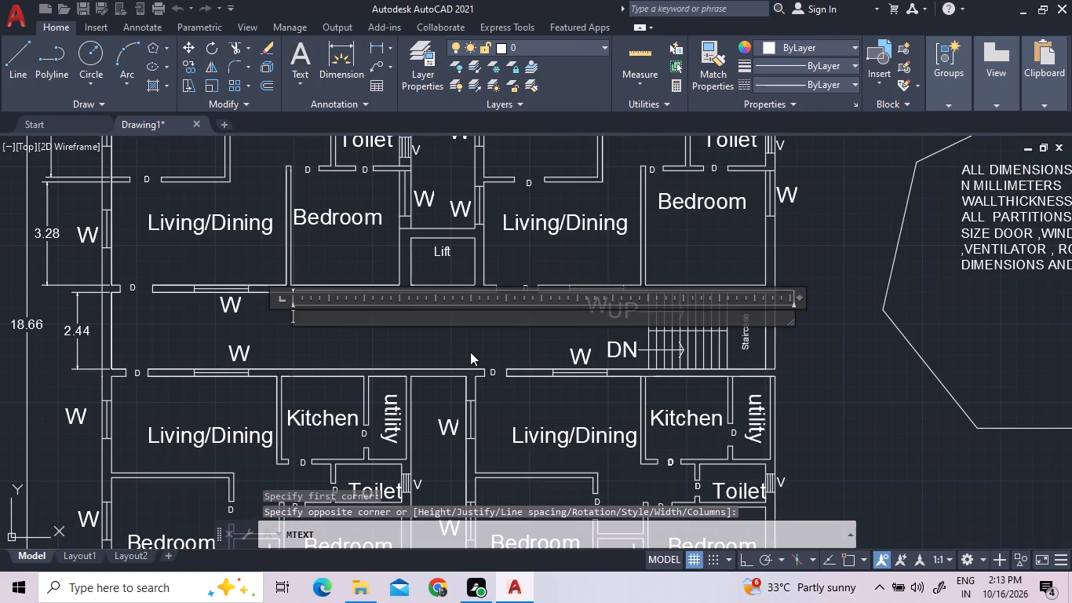
pyautogui.write('CORRIDOR')
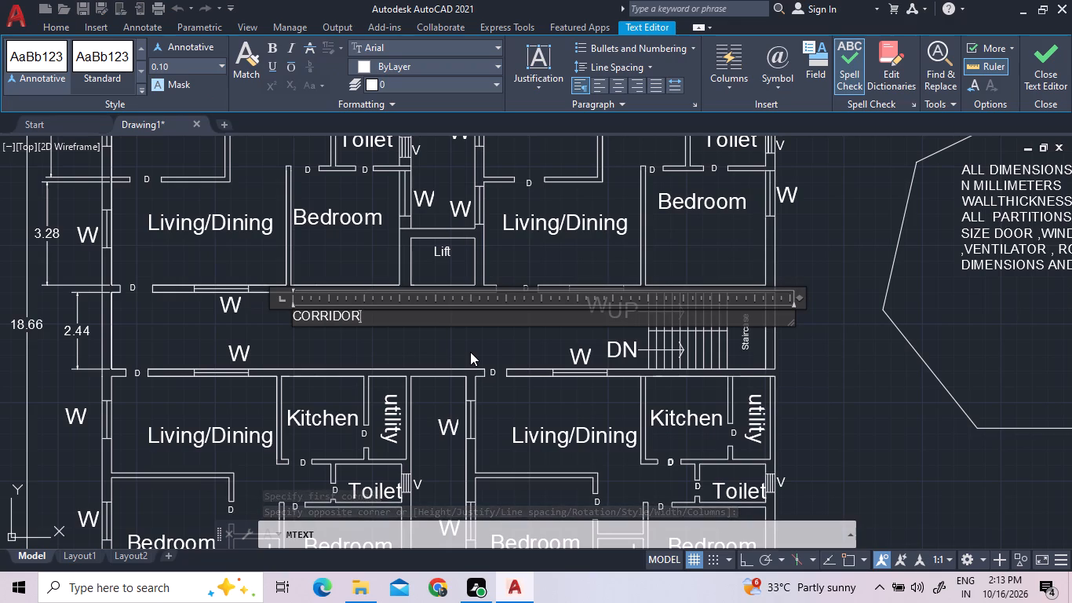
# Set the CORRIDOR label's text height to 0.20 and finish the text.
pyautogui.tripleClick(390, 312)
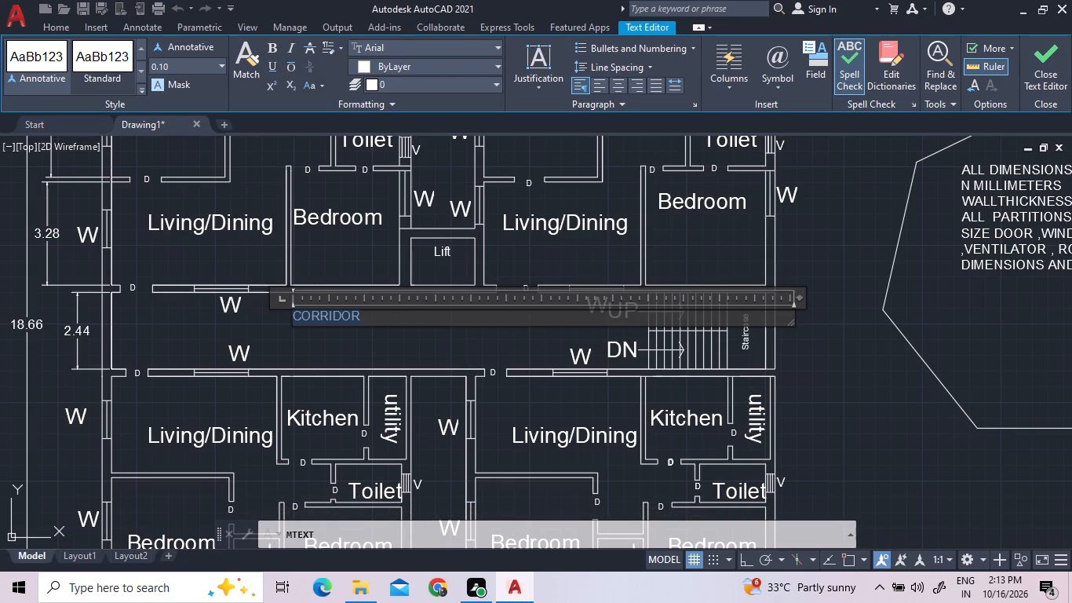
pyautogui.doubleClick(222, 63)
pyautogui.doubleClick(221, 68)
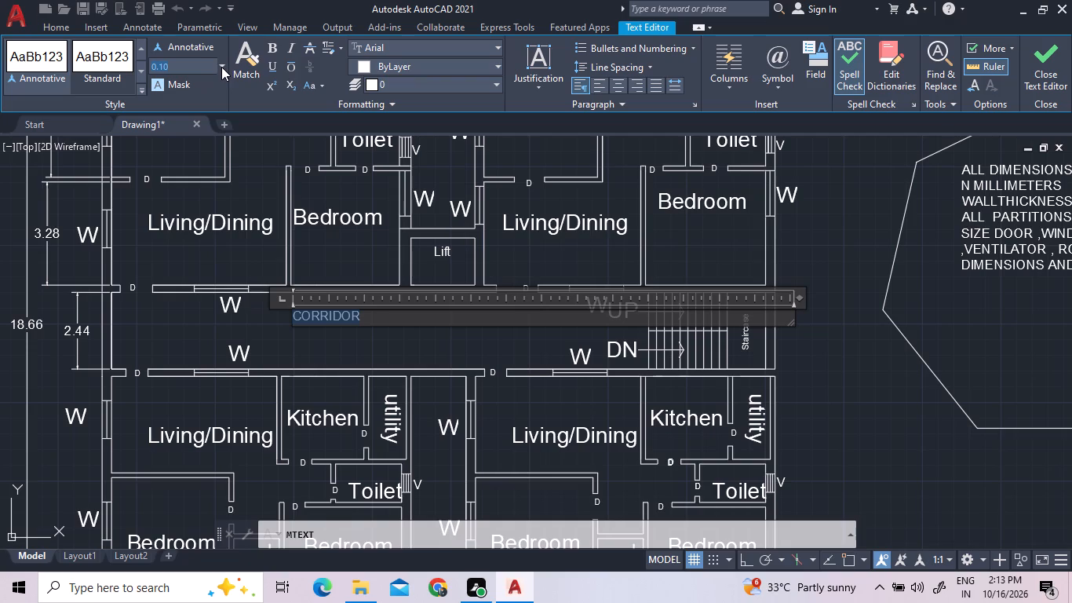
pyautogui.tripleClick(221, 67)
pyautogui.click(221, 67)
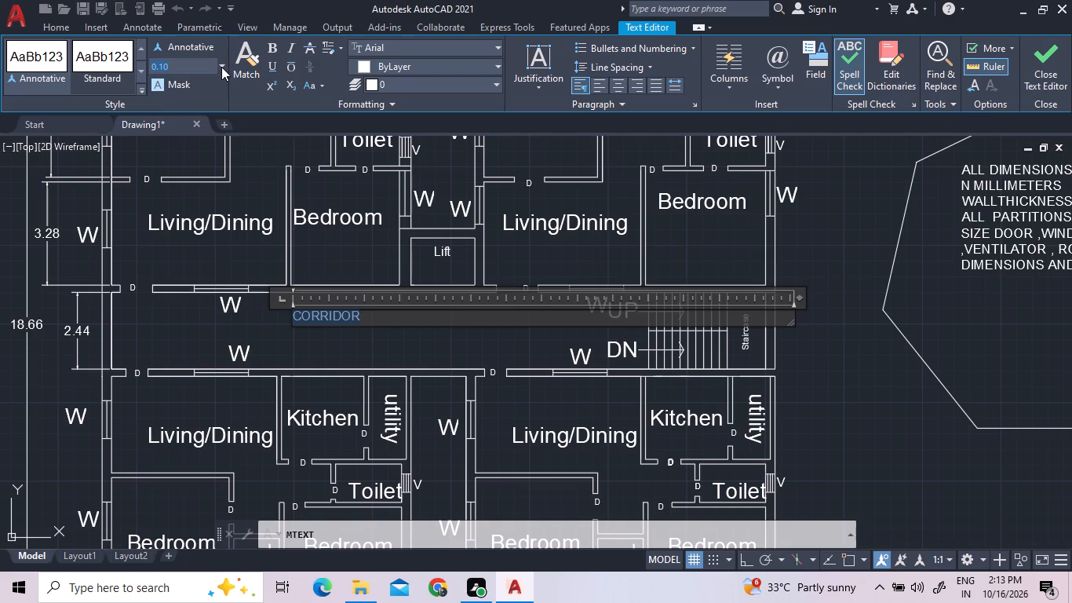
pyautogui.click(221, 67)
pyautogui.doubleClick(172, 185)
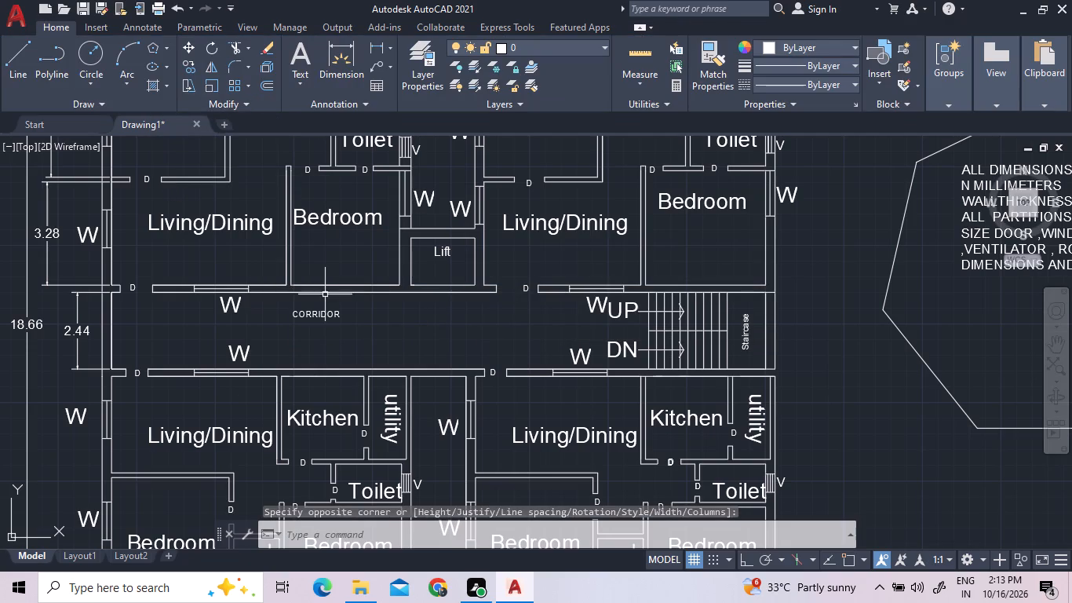
# Reopen the CORRIDOR label and set its text height to 0.30.
pyautogui.tripleClick(319, 309)
pyautogui.tripleClick(319, 309)
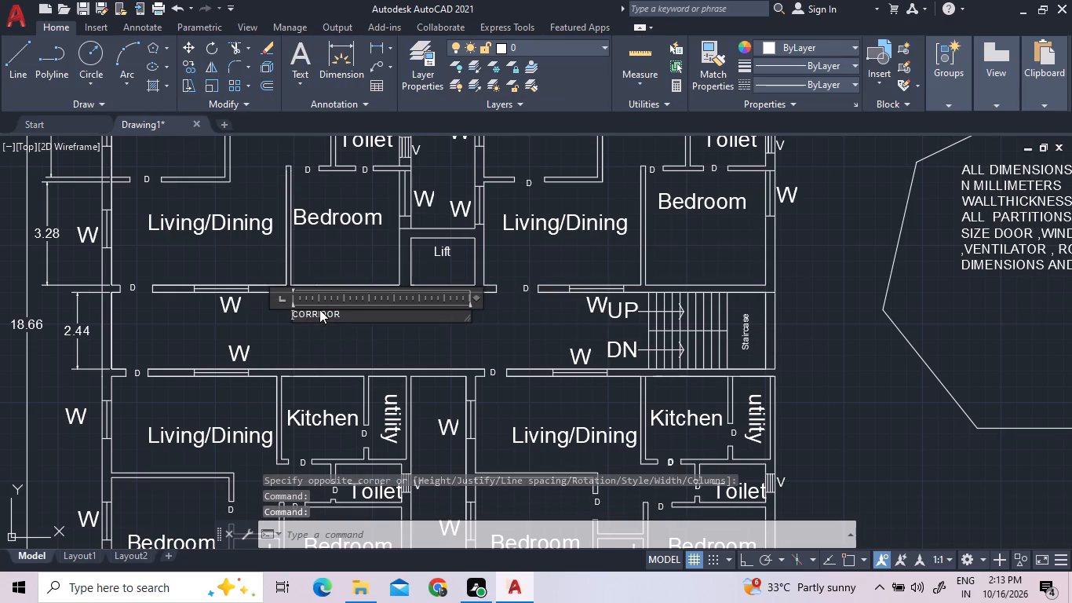
pyautogui.doubleClick(344, 313)
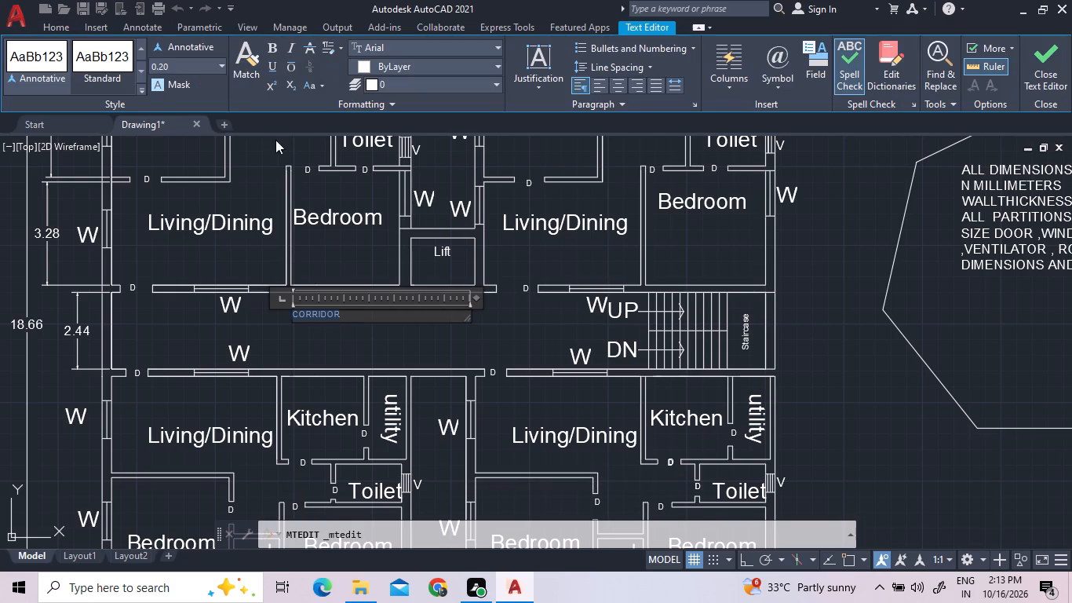
pyautogui.doubleClick(220, 64)
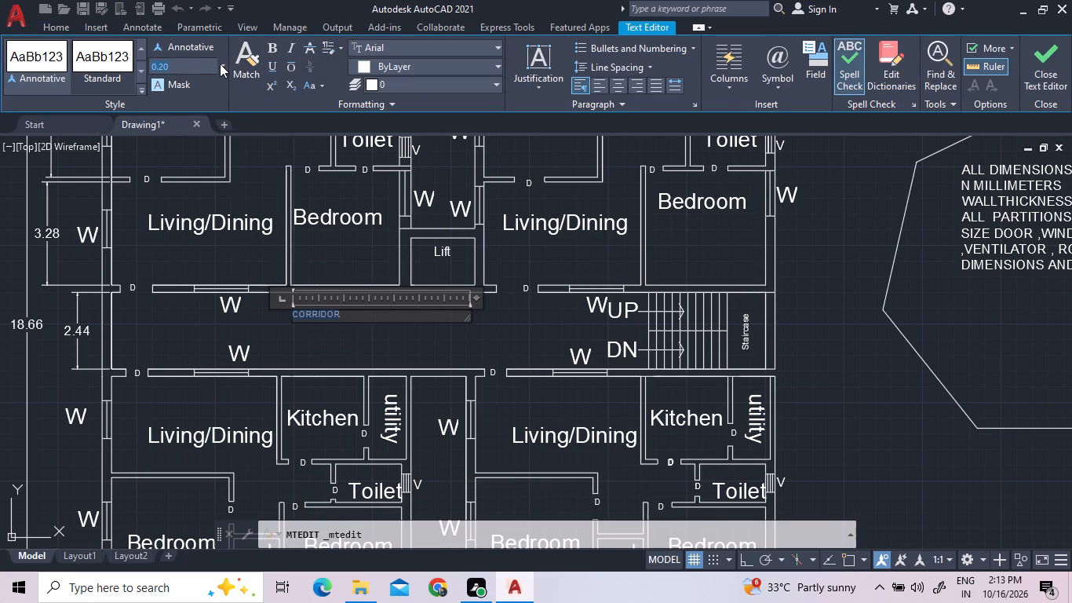
pyautogui.doubleClick(223, 67)
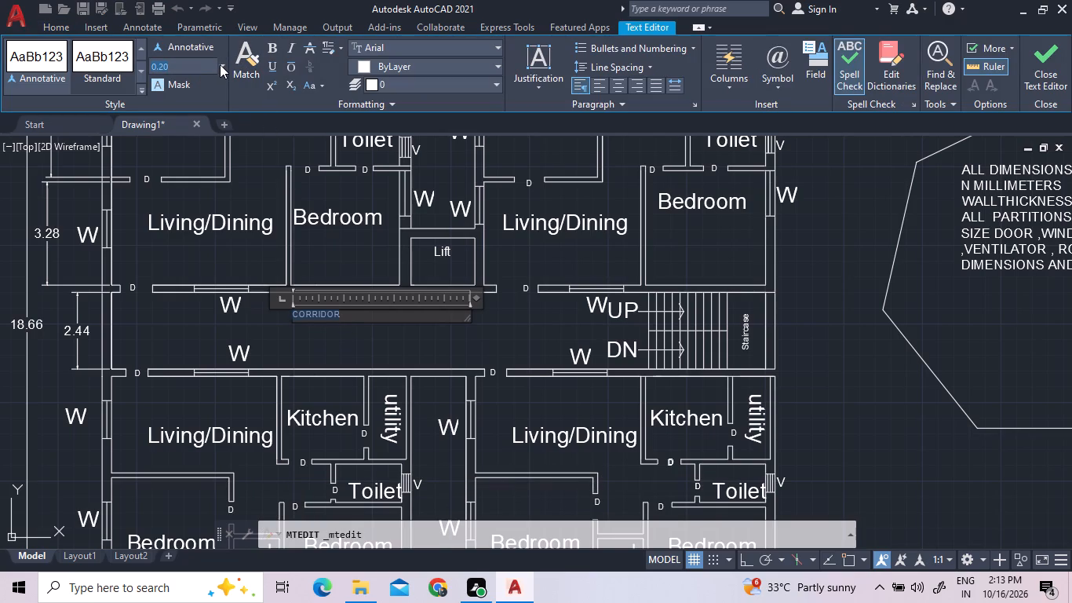
pyautogui.tripleClick(220, 64)
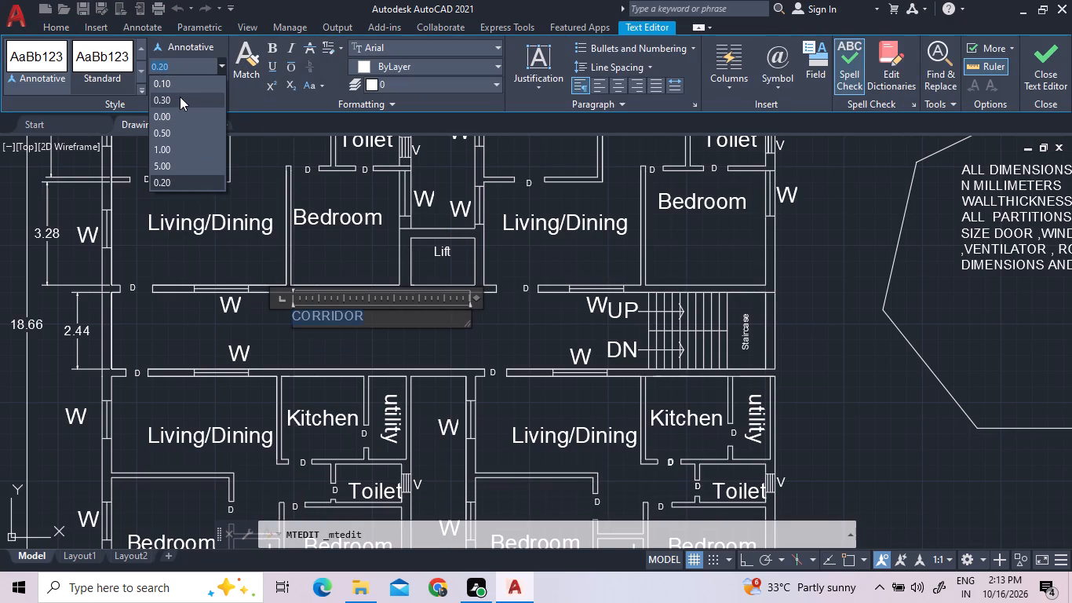
pyautogui.click(180, 97)
pyautogui.click(361, 340)
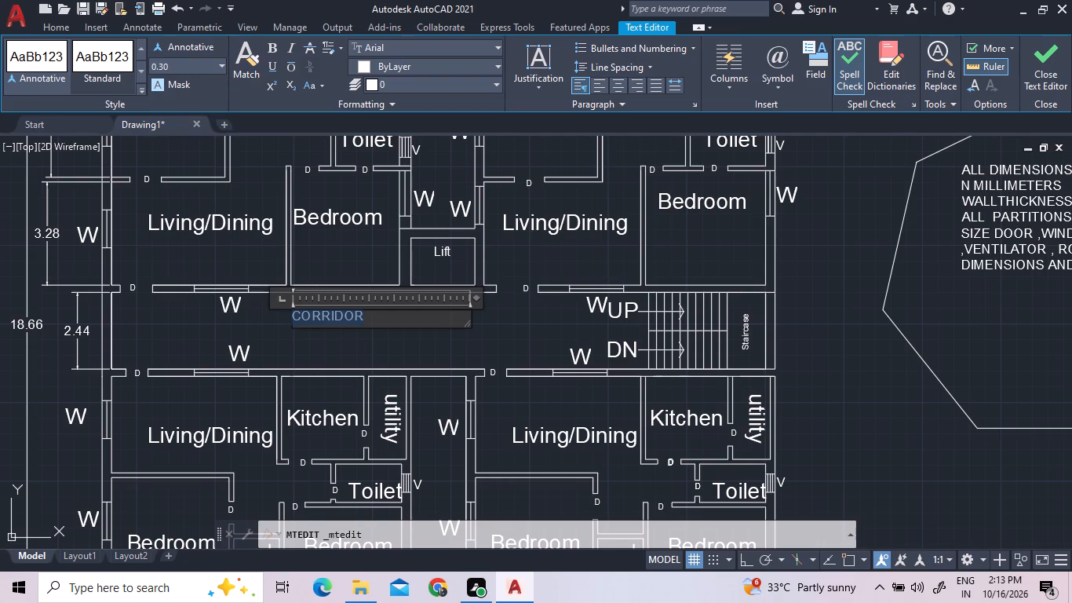
# Change the colour of the whole floor plan with its labels and dimensions, excluding the heptagon note, to orange index colour 30.
pyautogui.scroll(-2, 449, 355)
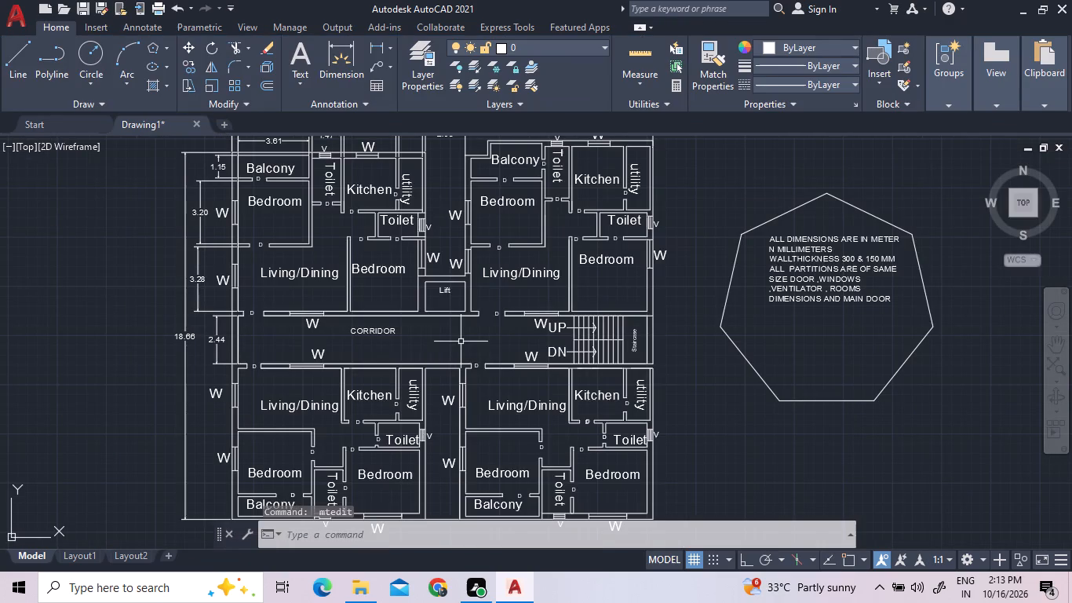
pyautogui.scroll(-1, 461, 342)
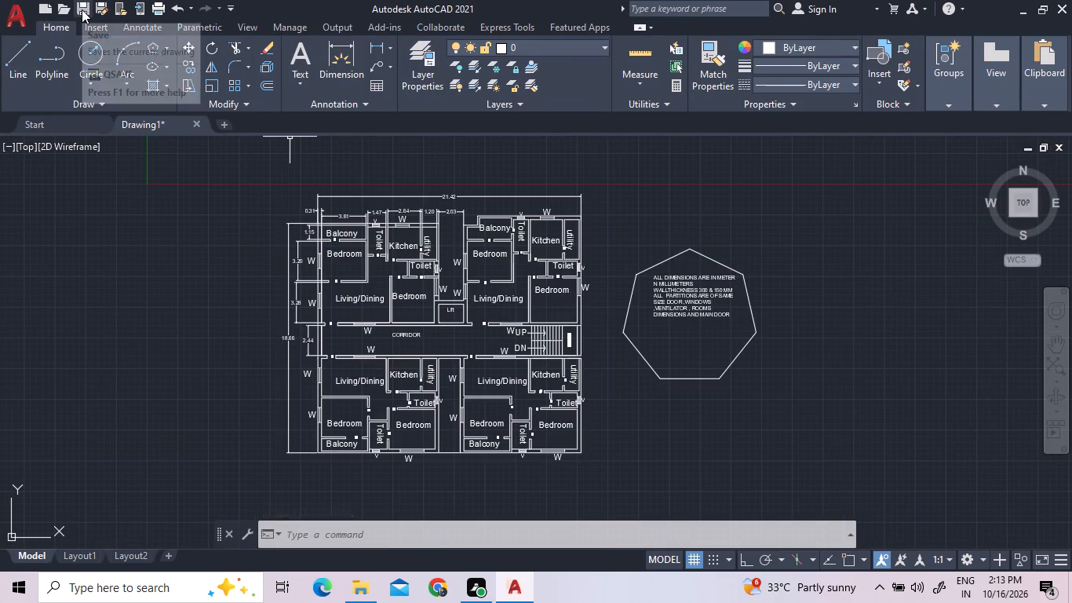
pyautogui.click(619, 477)
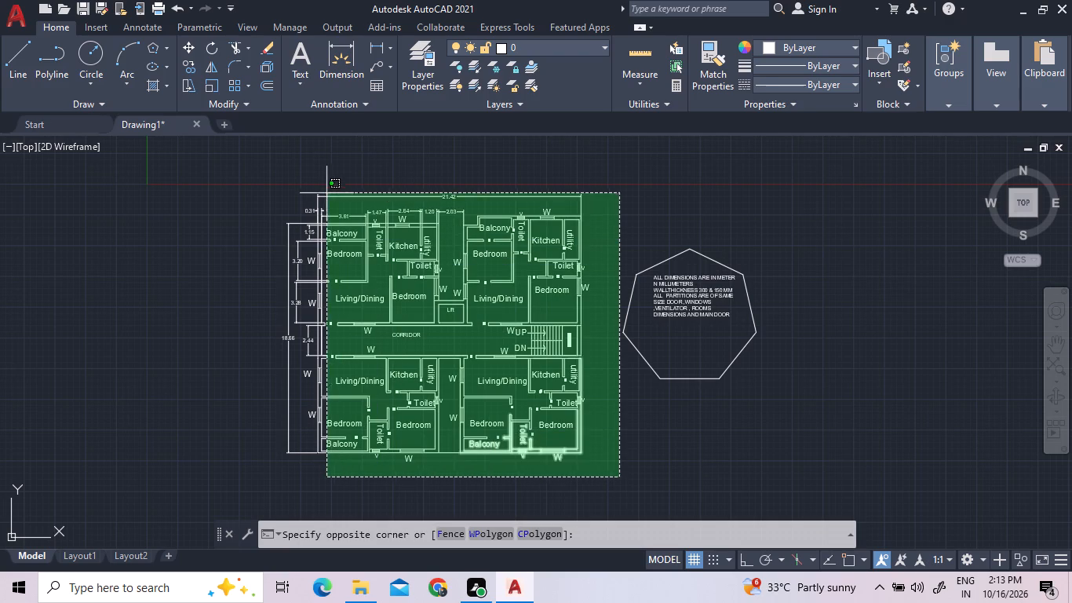
pyautogui.doubleClick(261, 180)
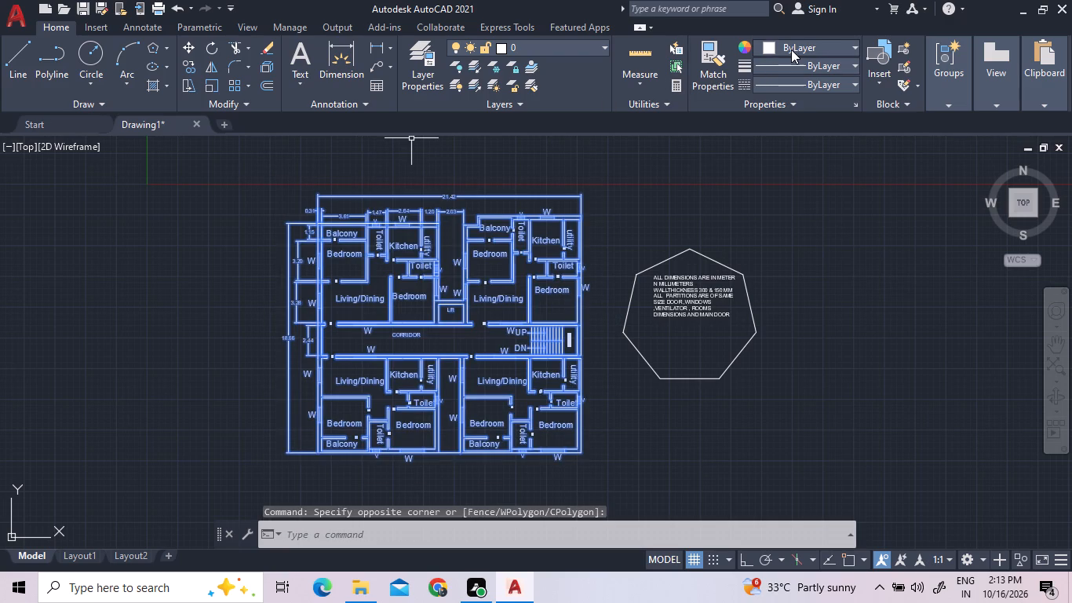
pyautogui.click(791, 49)
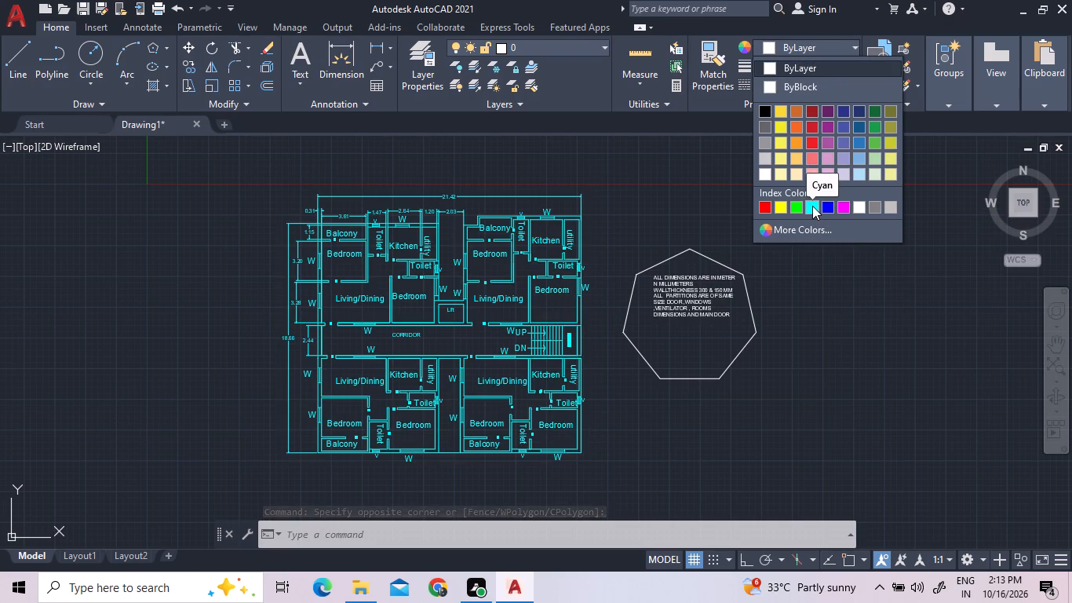
pyautogui.click(799, 221)
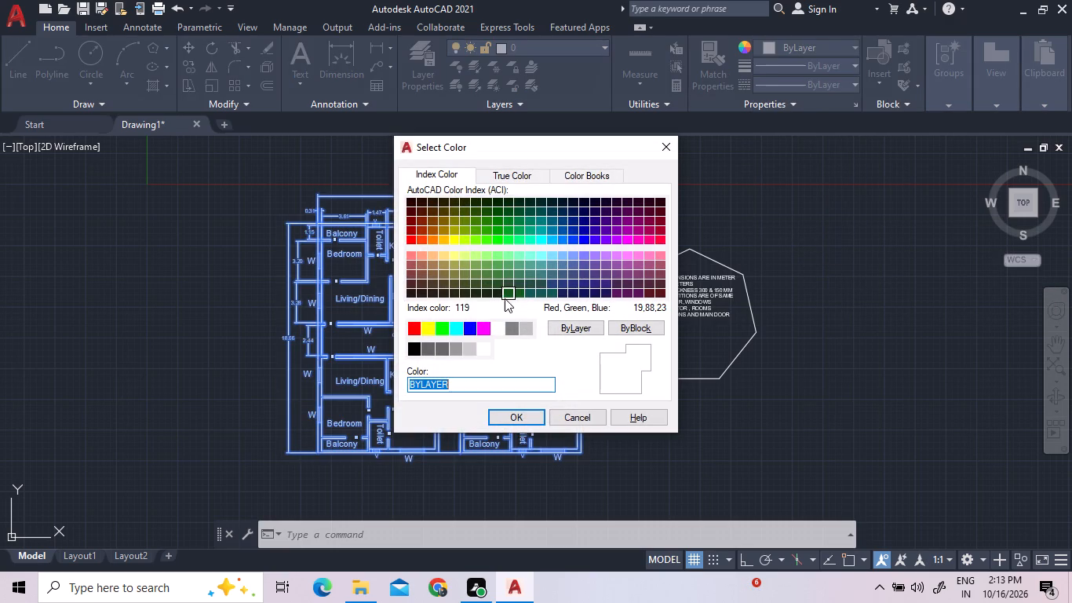
pyautogui.click(435, 239)
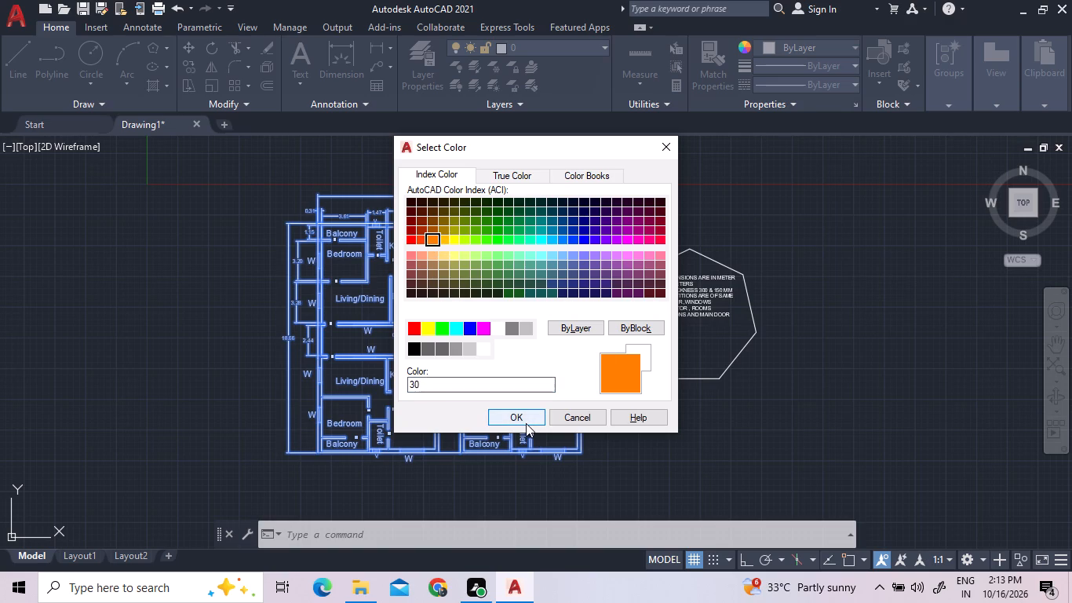
pyautogui.click(526, 423)
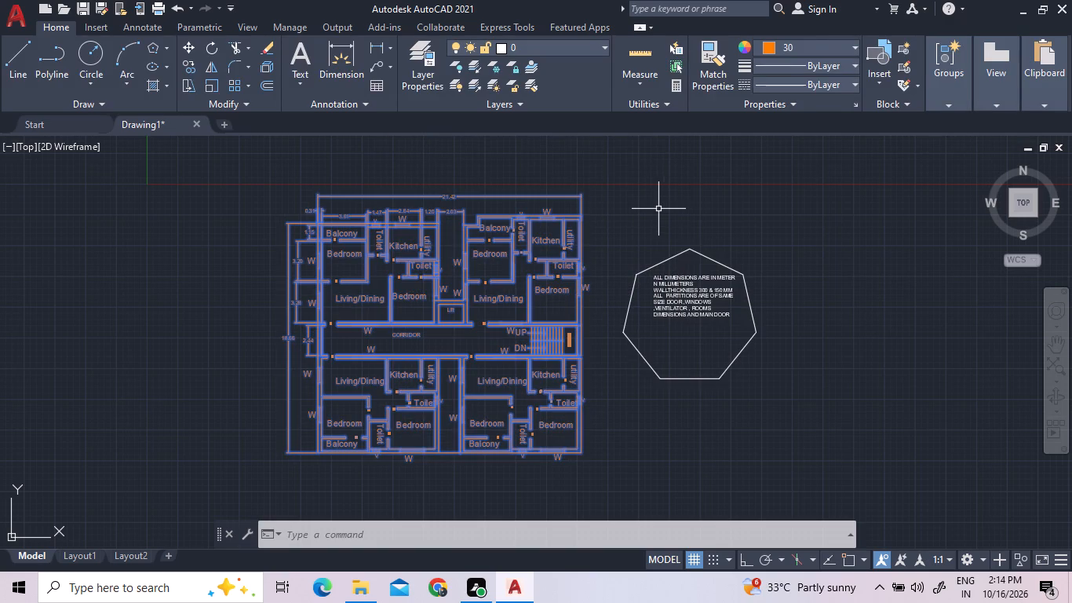
pyautogui.press('Escape')
pyautogui.scroll(2, 531, 221)
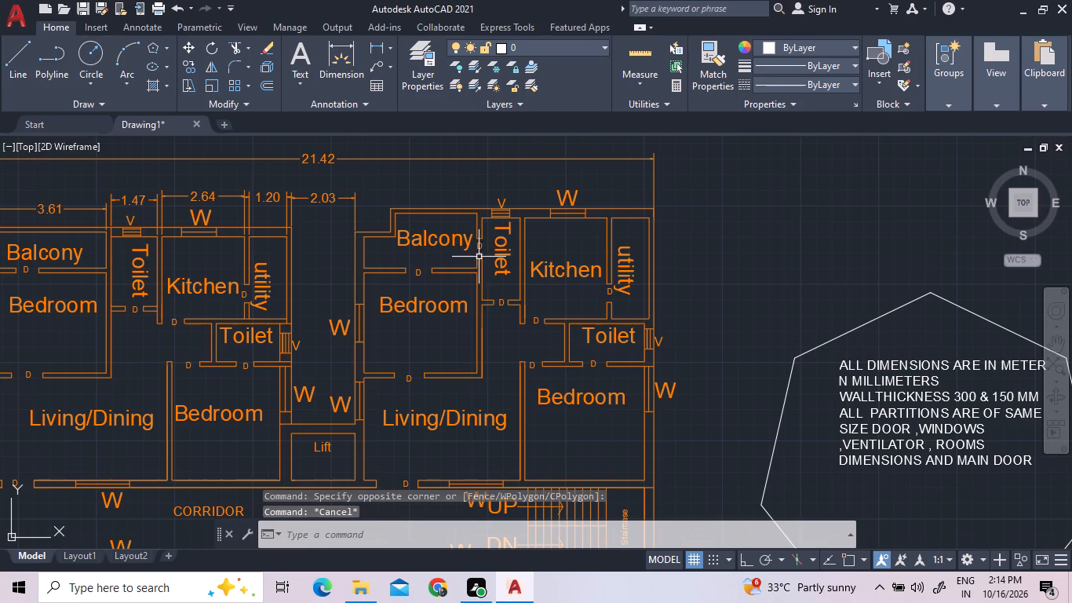
# Save the drawing as 16 OCT MRNG in the AUTOCAD folder on New Volume (H:), keeping the AutoCAD 2018 Drawing format.
pyautogui.moveTo(459, 337); pyautogui.dragTo(511, 311, button='middle')
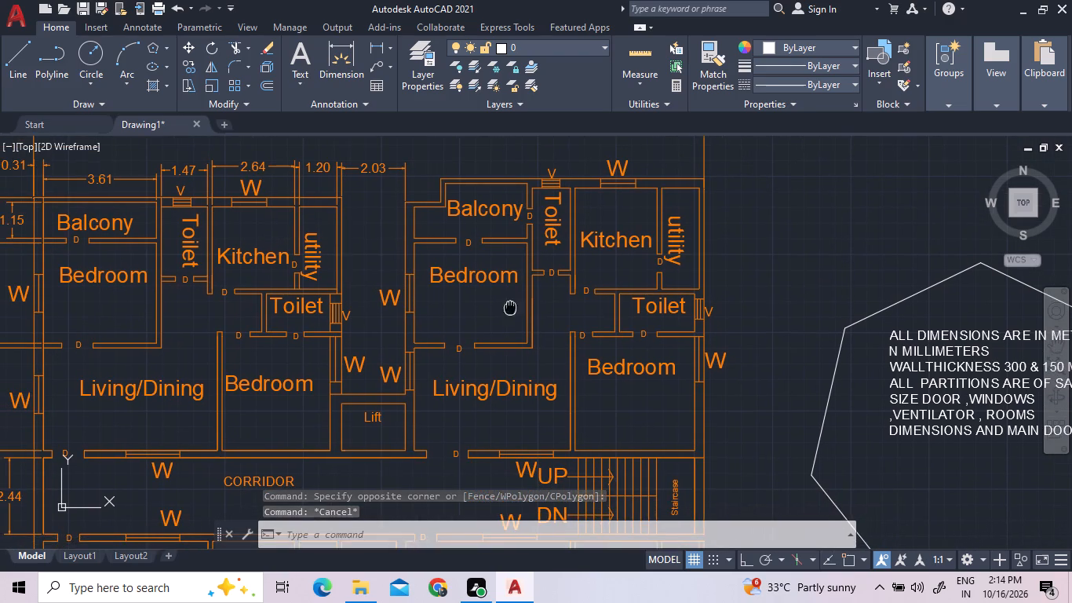
pyautogui.moveTo(511, 311); pyautogui.dragTo(514, 320, button='middle')
pyautogui.scroll(-1, 514, 320)
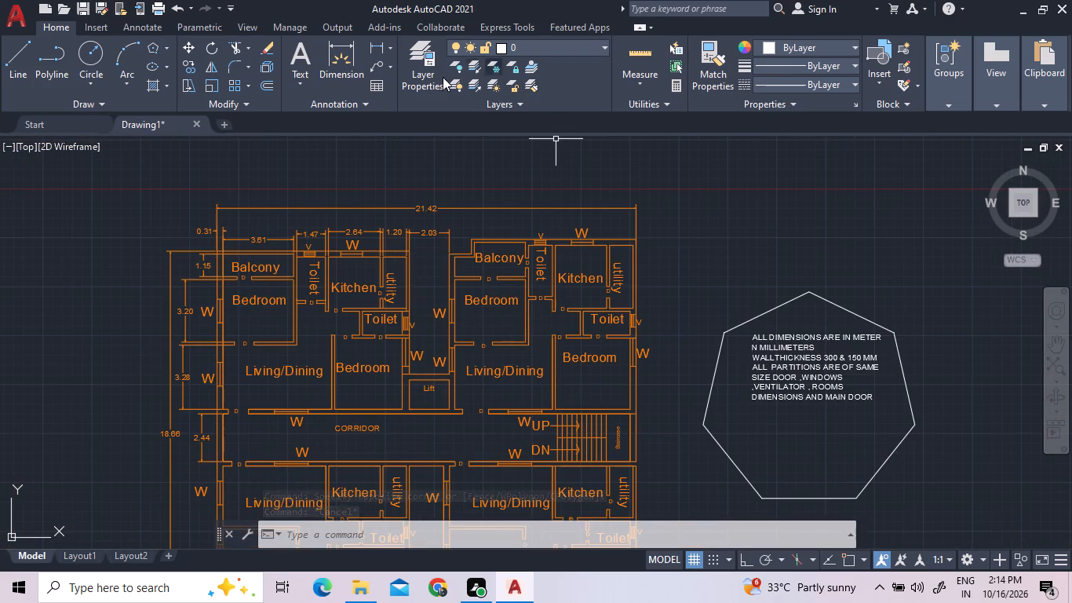
pyautogui.click(86, 3)
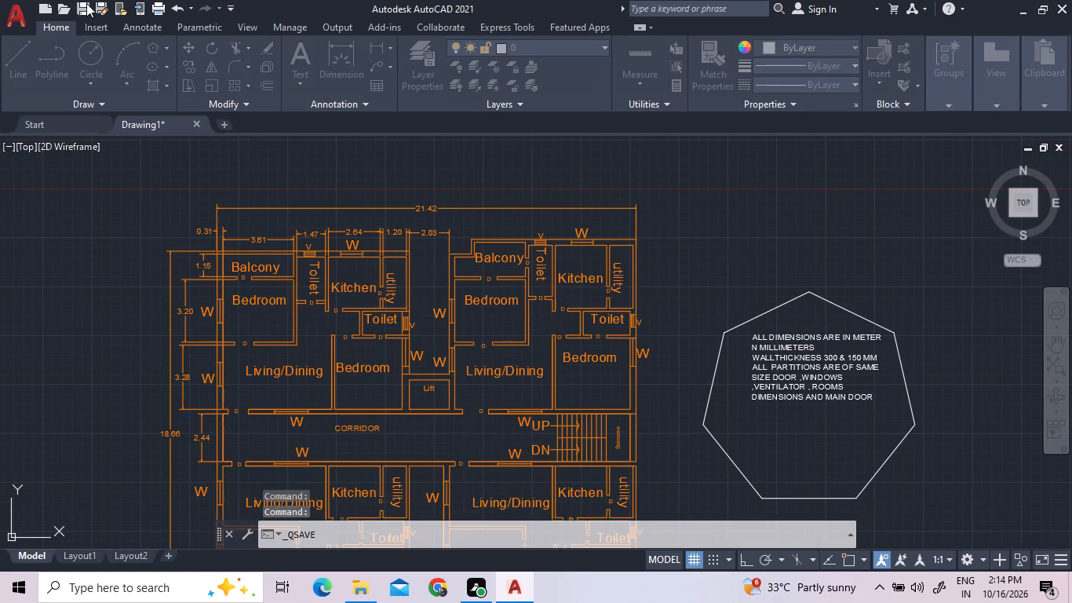
pyautogui.click(439, 126)
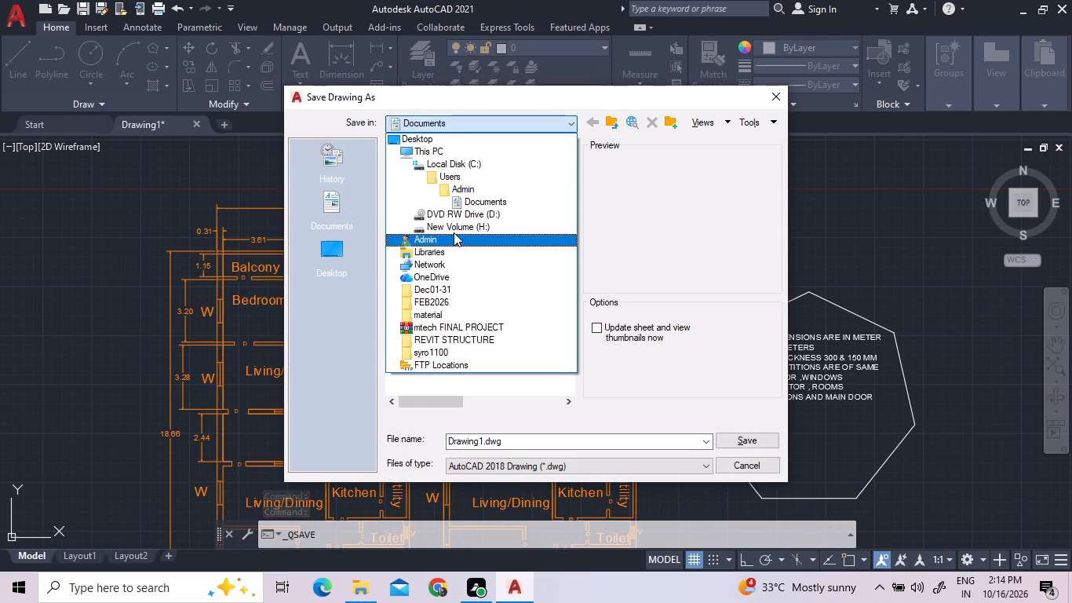
pyautogui.click(455, 230)
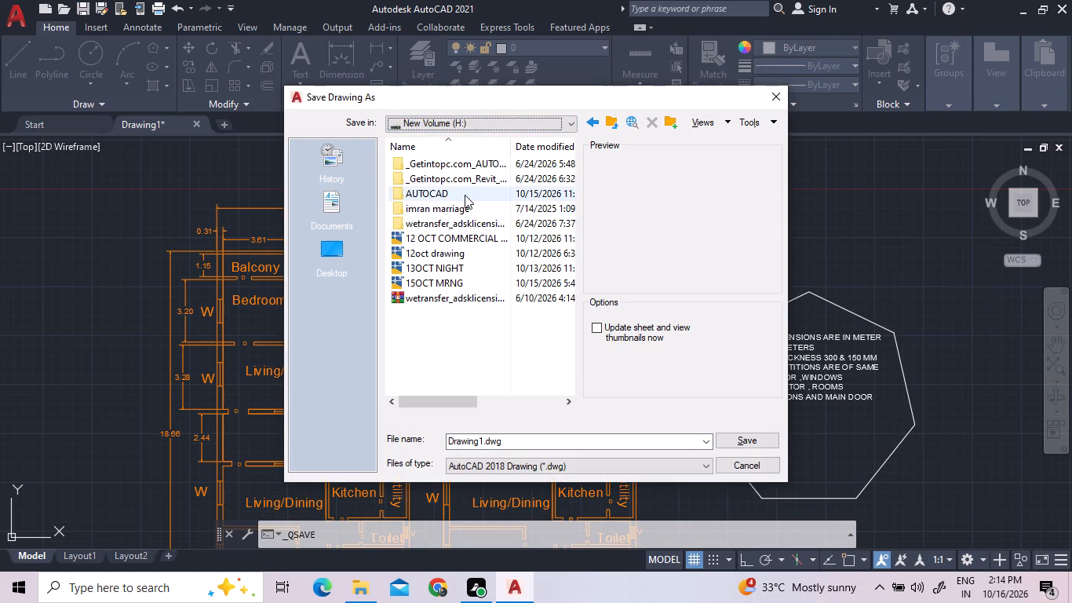
pyautogui.doubleClick(465, 195)
pyautogui.click(521, 442)
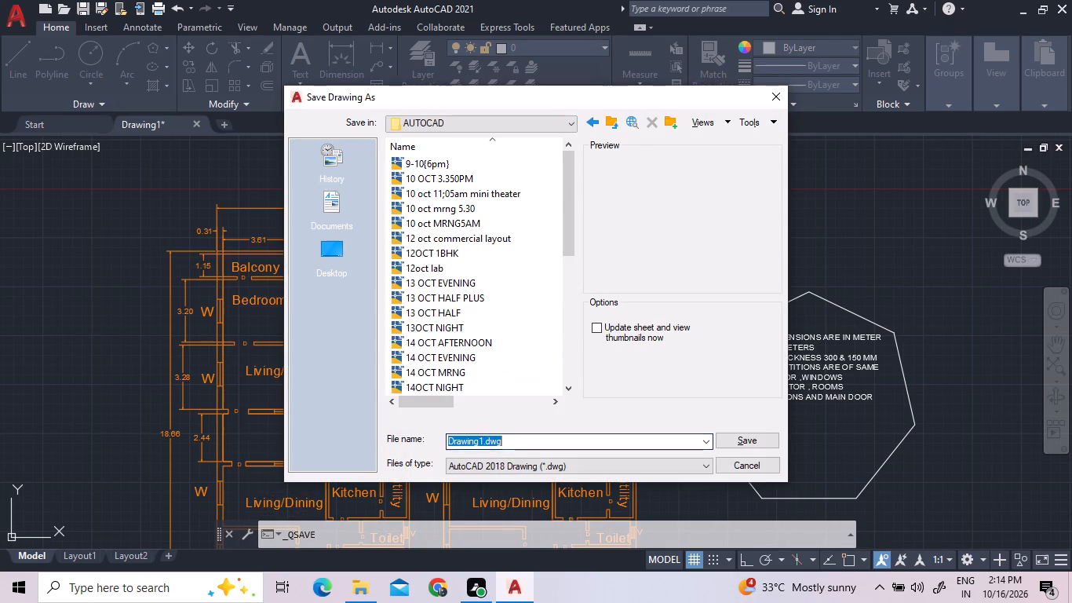
pyautogui.press('4')
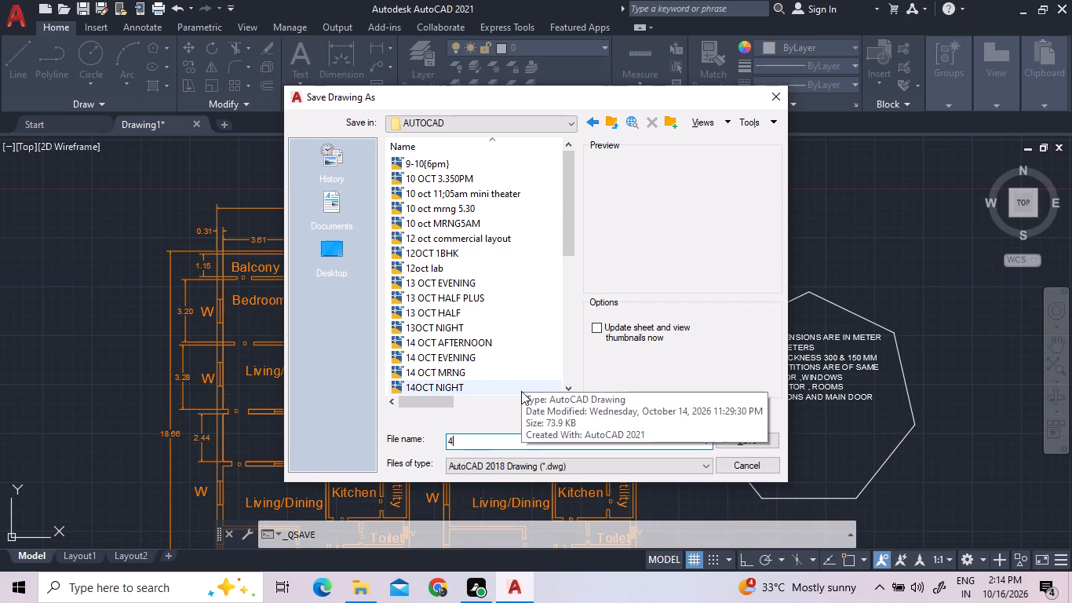
pyautogui.press('BackSpace')
pyautogui.write('16')
pyautogui.press('space')
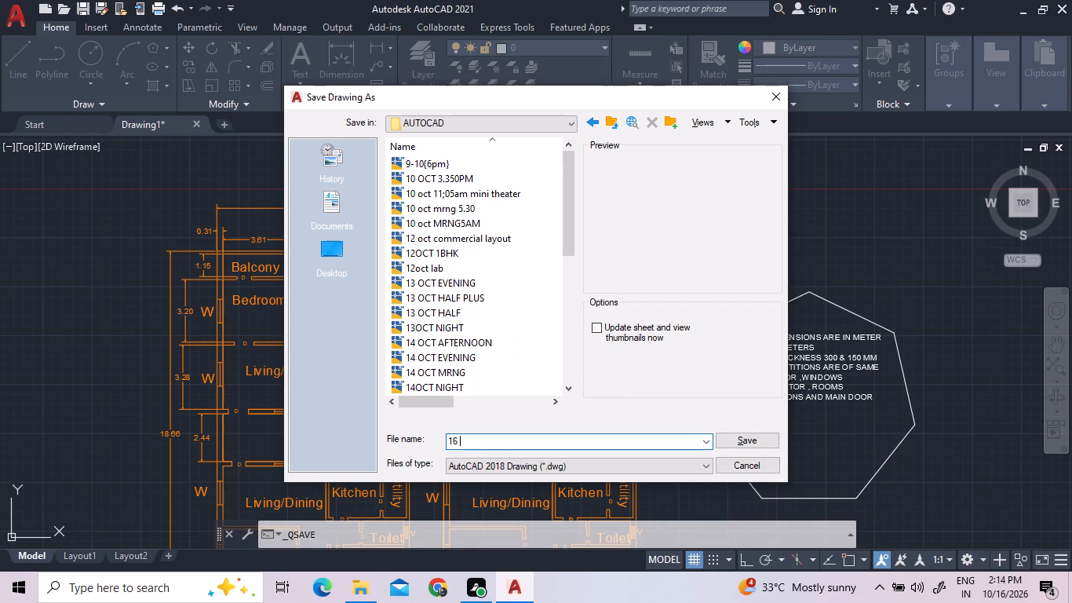
pyautogui.write('OCT')
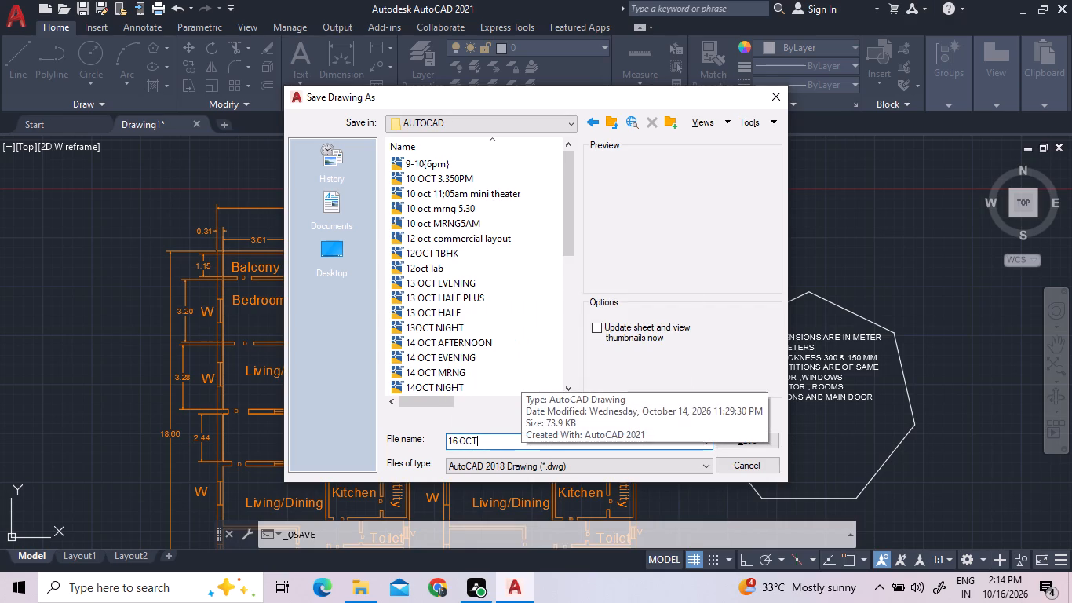
pyautogui.press('space')
pyautogui.write('MRNG')
pyautogui.press('Return')
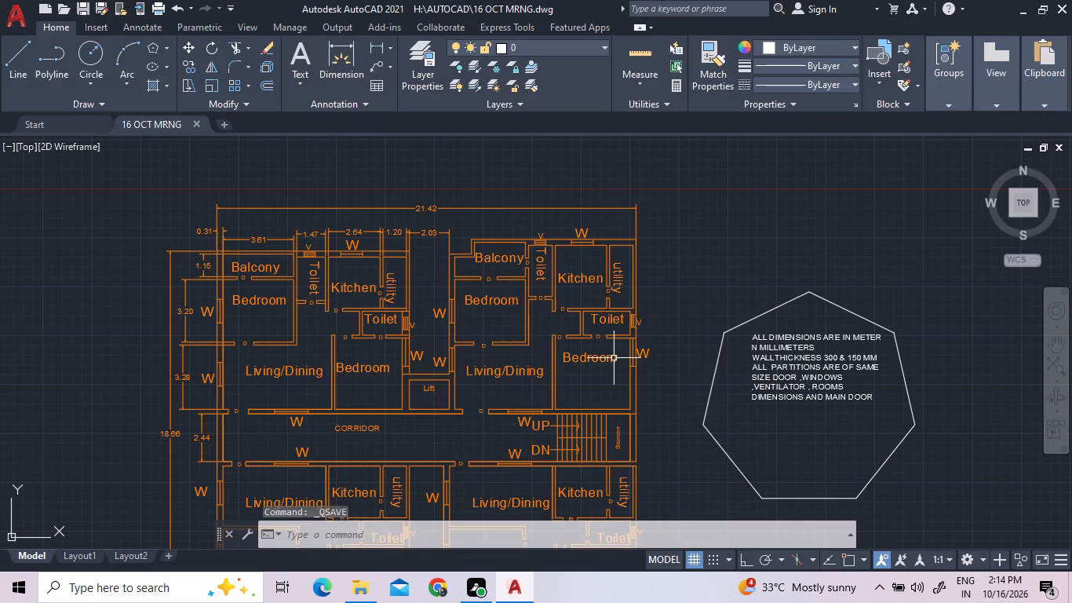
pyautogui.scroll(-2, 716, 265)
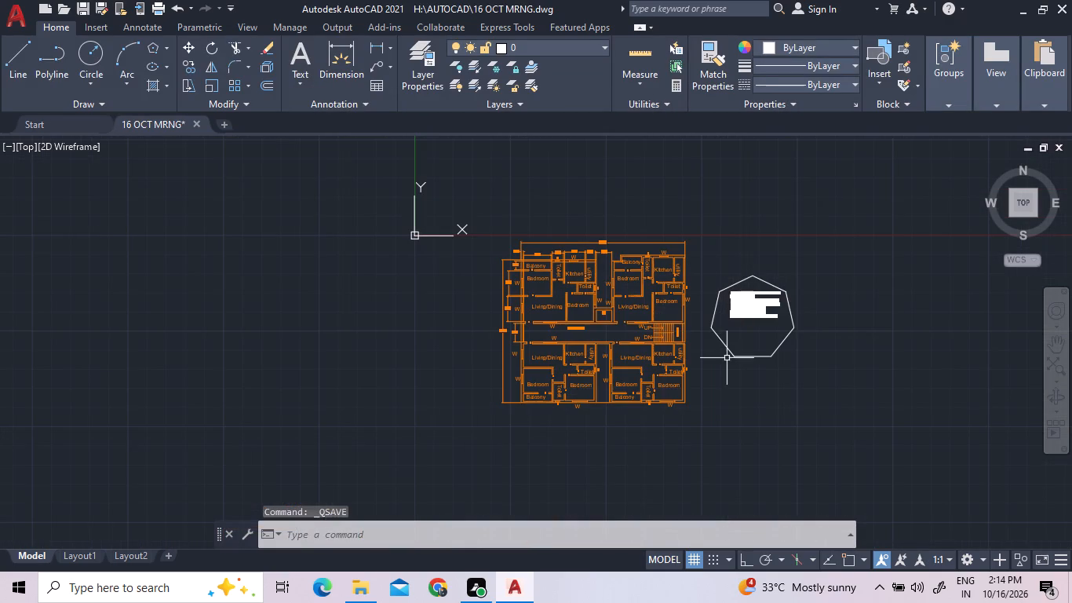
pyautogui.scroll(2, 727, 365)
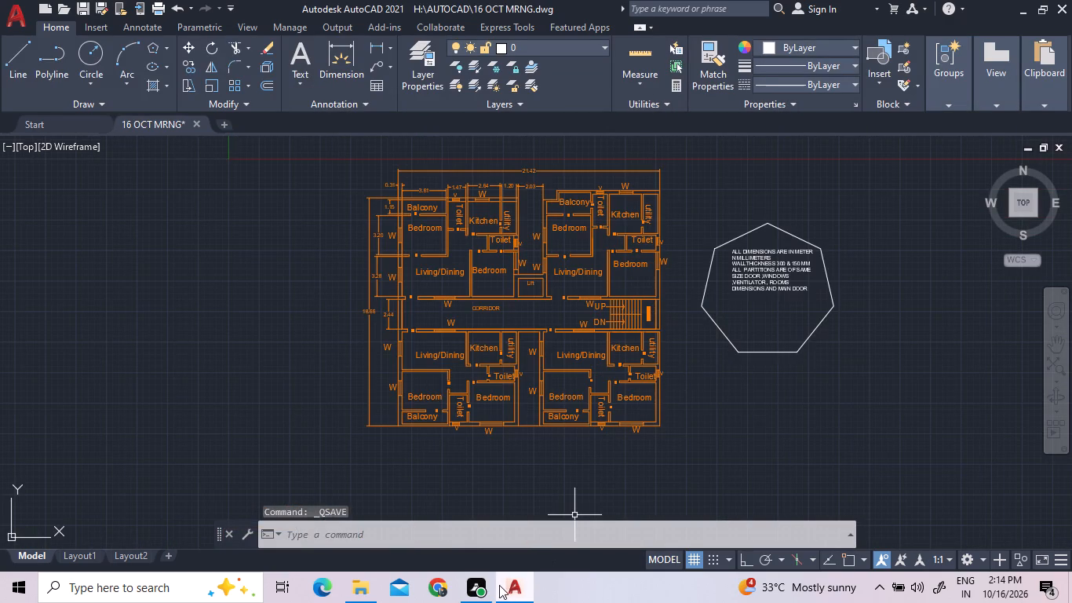